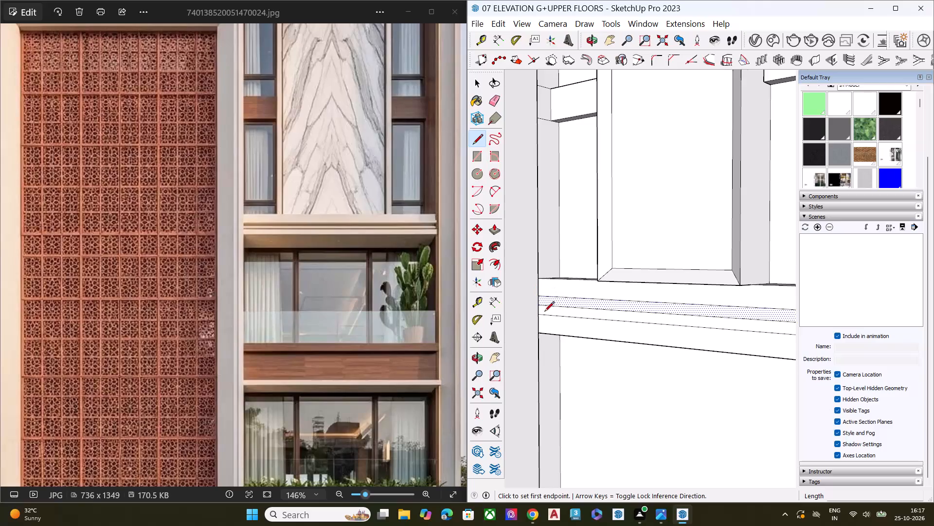
Split the lower narrow middle strip of the band with a full-width horizontal line about 24' 6" long.
scroll(544, 316, down, 4)
middle_drag(575, 363, 750, 324)
scroll(748, 323, up, 2)
scroll(654, 322, down, 1)
scroll(619, 323, up, 6)
scroll(516, 303, up, 2)
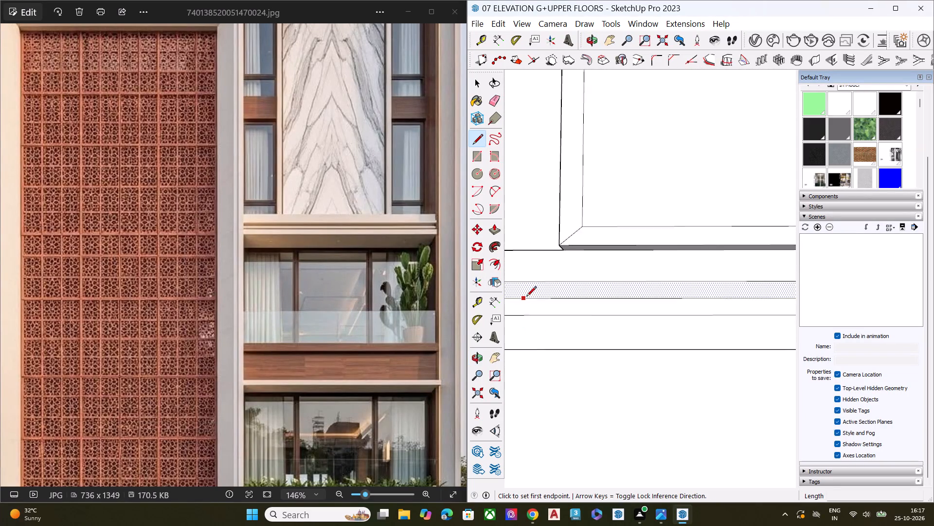
scroll(526, 297, up, 2)
scroll(619, 311, down, 9)
scroll(539, 316, up, 1)
scroll(633, 321, down, 8)
scroll(561, 328, up, 1)
scroll(564, 326, down, 2)
scroll(565, 326, up, 7)
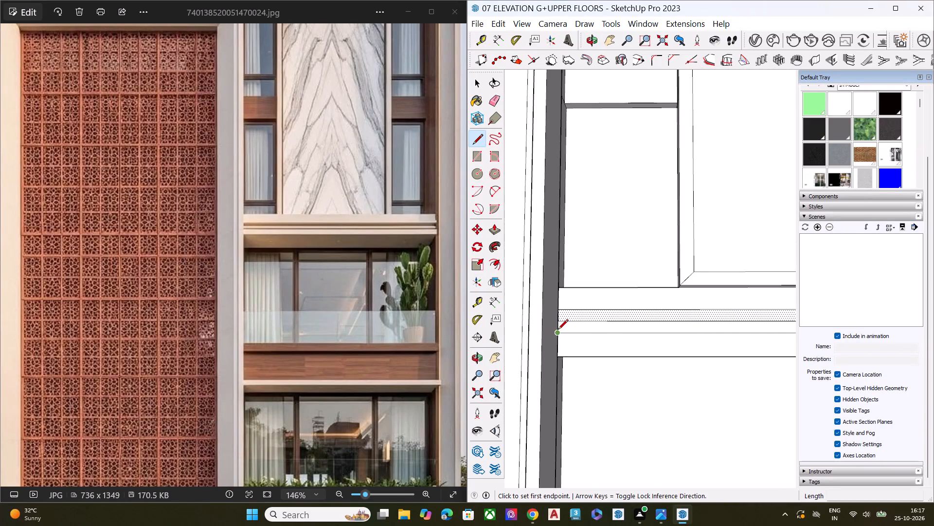
scroll(558, 329, up, 5)
click(559, 325)
scroll(555, 327, down, 7)
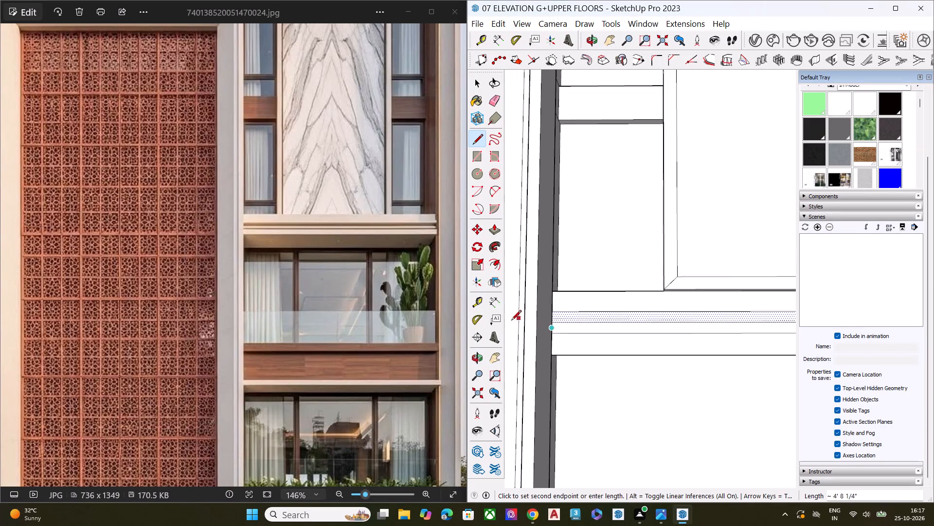
scroll(511, 321, down, 3)
scroll(508, 324, up, 1)
scroll(507, 326, down, 6)
scroll(689, 325, up, 3)
scroll(750, 324, down, 2)
scroll(754, 325, up, 4)
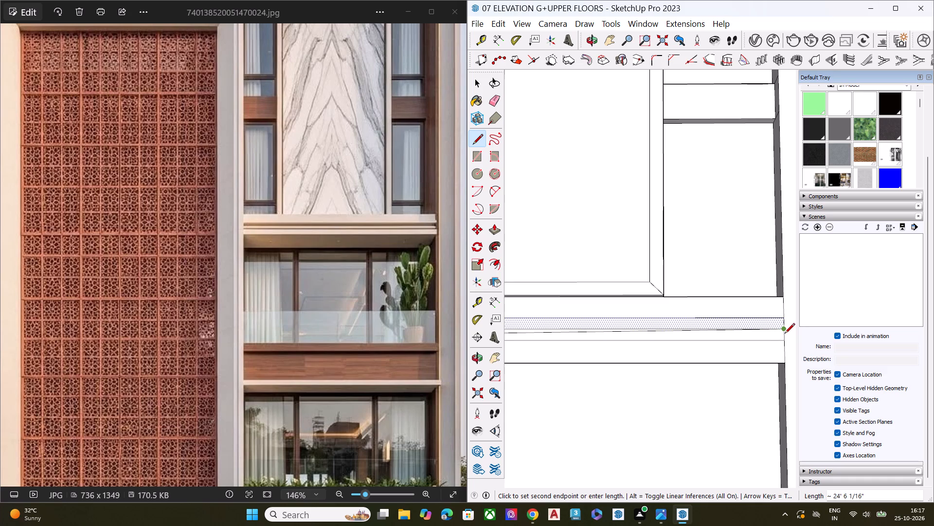
scroll(784, 336, up, 7)
click(784, 332)
key(space)
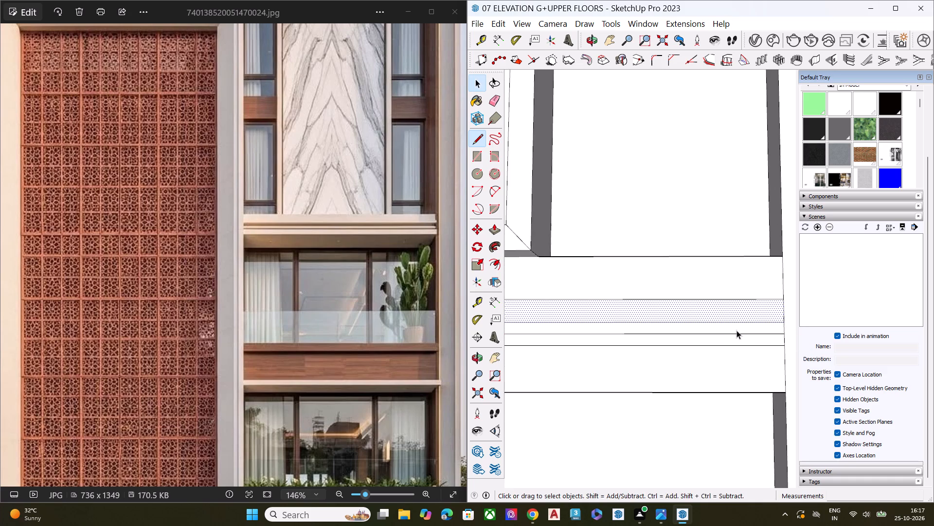
Scale the upper of the two thinnest strips to about 1.35 of its height, raising its top edge.
middle_drag(739, 323, 626, 381)
scroll(698, 324, up, 7)
scroll(723, 311, down, 7)
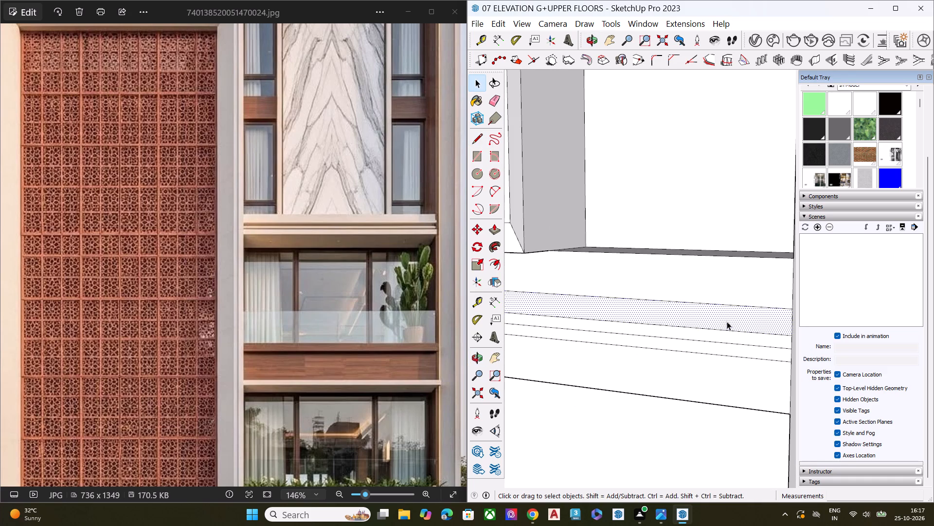
scroll(624, 320, up, 3)
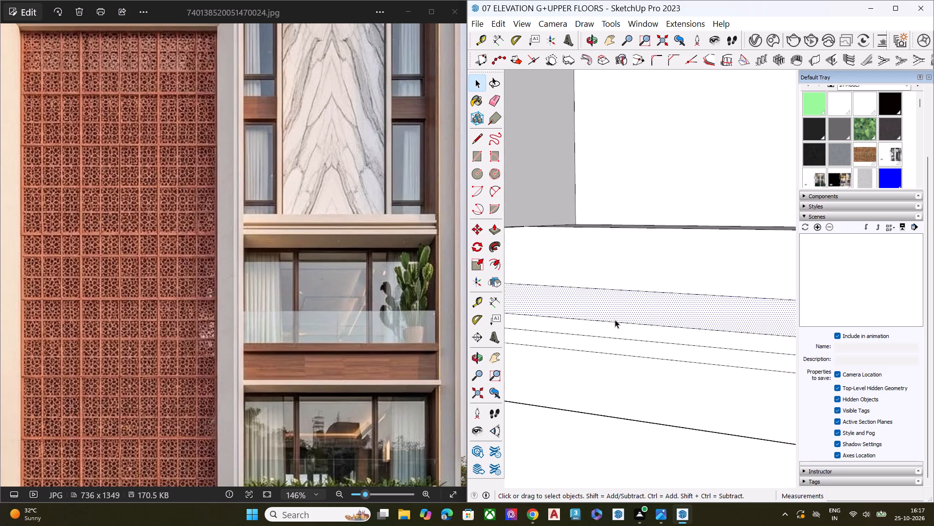
double_click(606, 329)
key(s)
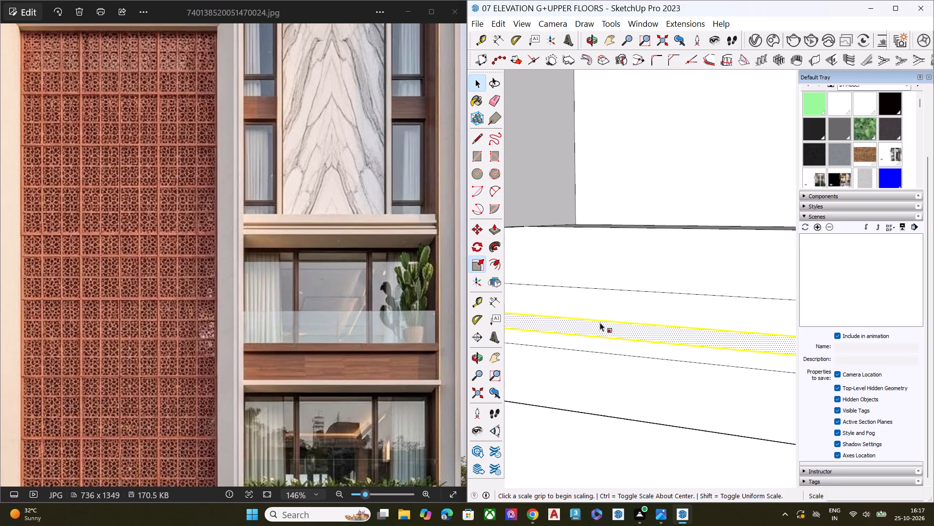
scroll(682, 318, down, 3)
scroll(691, 320, up, 1)
scroll(696, 321, down, 1)
scroll(696, 321, up, 2)
scroll(697, 321, down, 5)
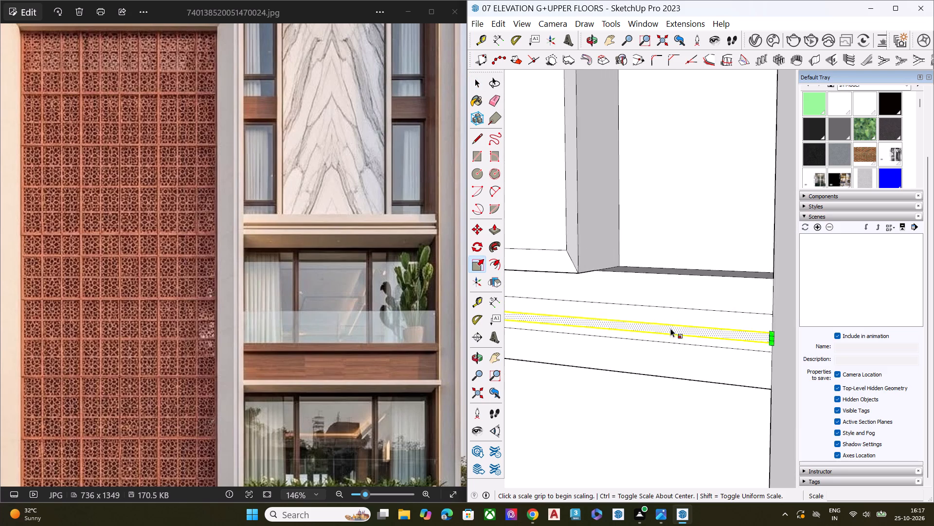
scroll(670, 328, down, 5)
scroll(579, 326, up, 3)
scroll(553, 323, down, 1)
scroll(547, 323, up, 5)
click(543, 309)
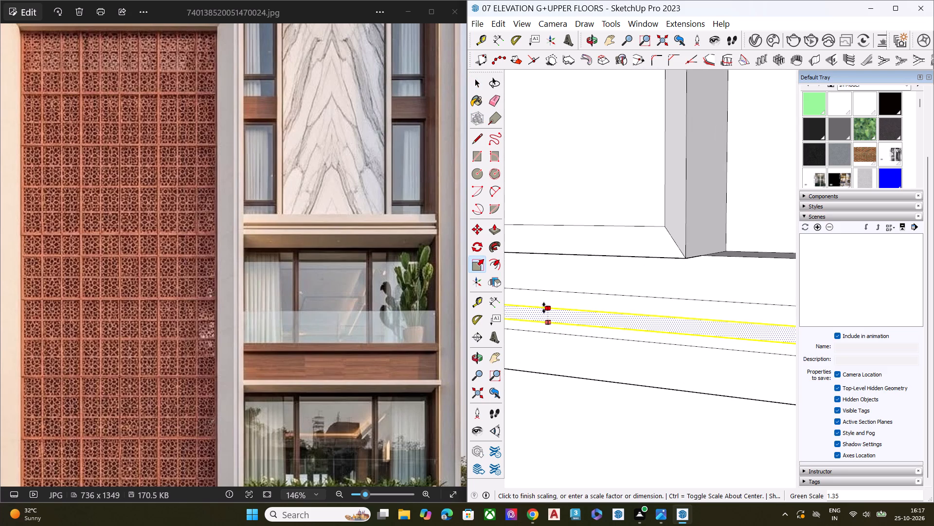
click(544, 308)
key(space)
scroll(550, 312, down, 8)
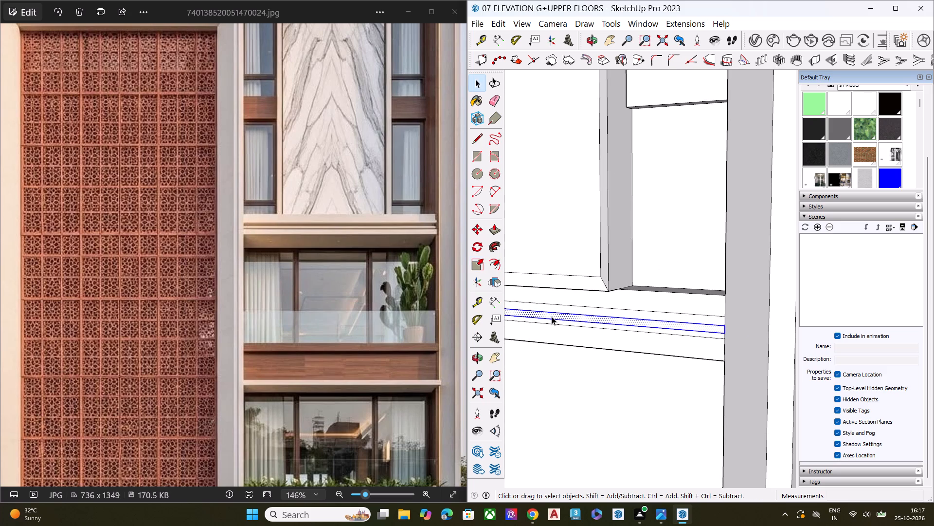
key(space)
scroll(552, 317, down, 13)
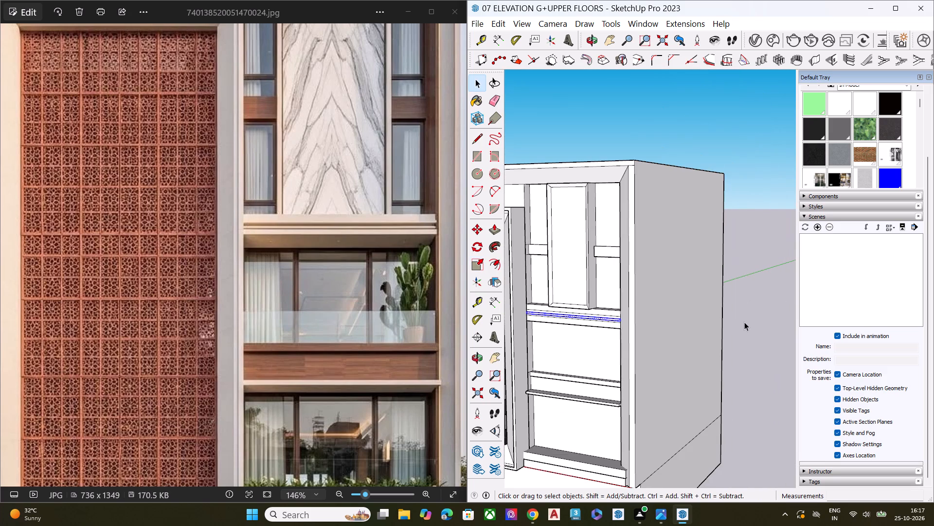
click(747, 320)
Scale the band's bottom strip to about 0.87 of its height, lowering its top edge.
scroll(569, 338, up, 9)
scroll(717, 312, up, 7)
double_click(683, 327)
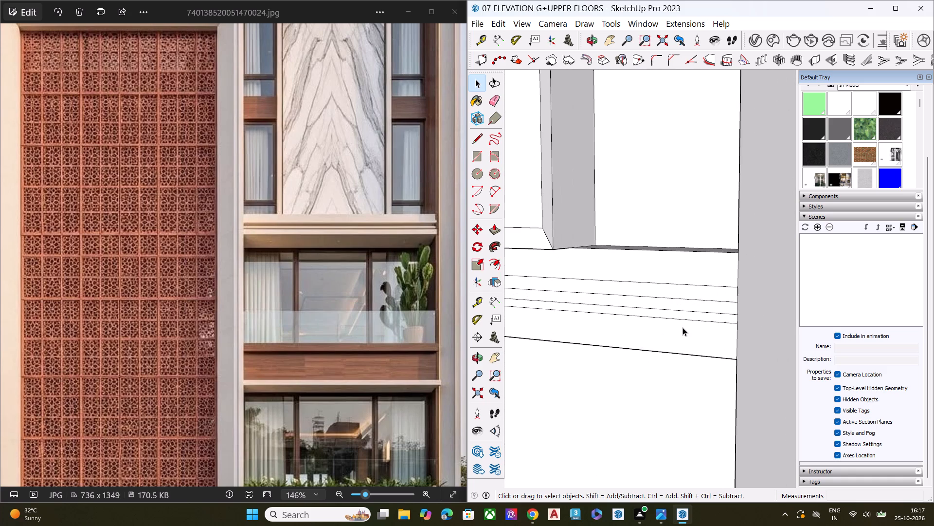
scroll(756, 334, down, 13)
middle_drag(554, 343, 622, 319)
scroll(623, 319, up, 5)
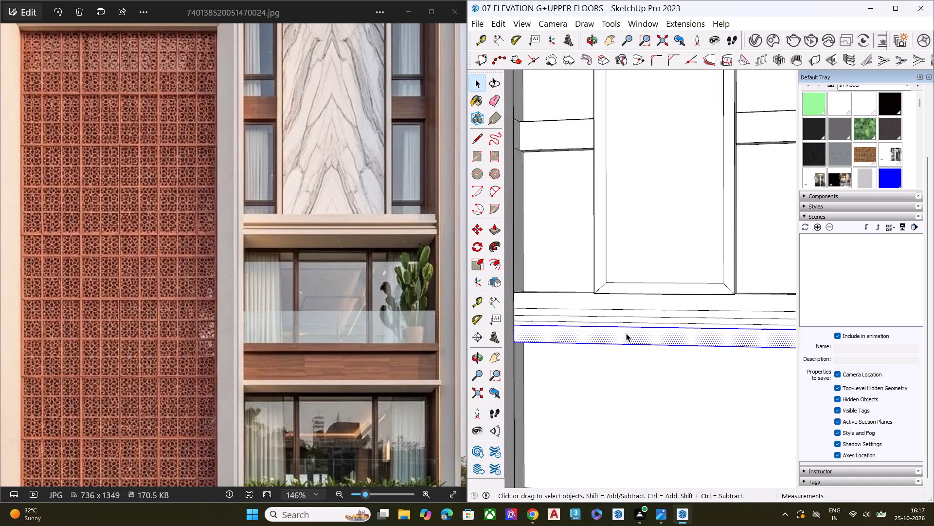
scroll(626, 333, up, 7)
key(s)
click(711, 321)
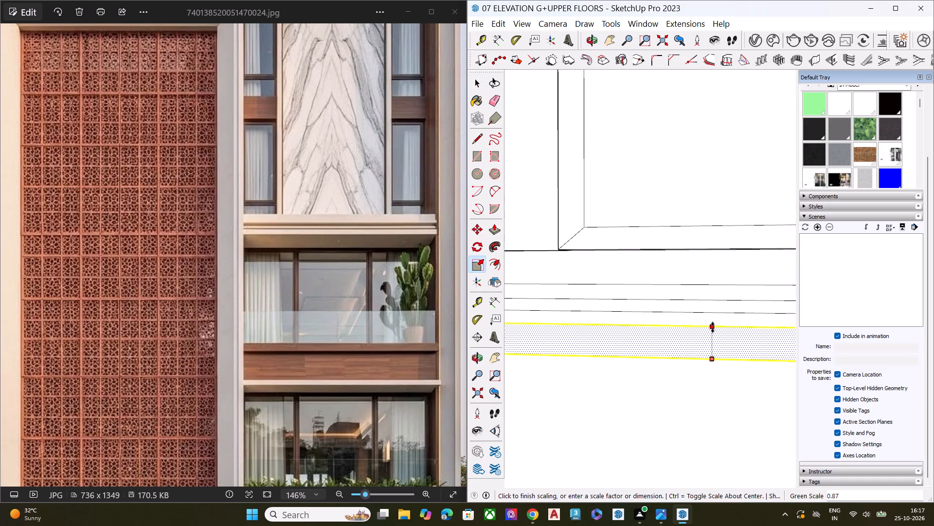
click(713, 326)
key(space)
scroll(581, 337, down, 7)
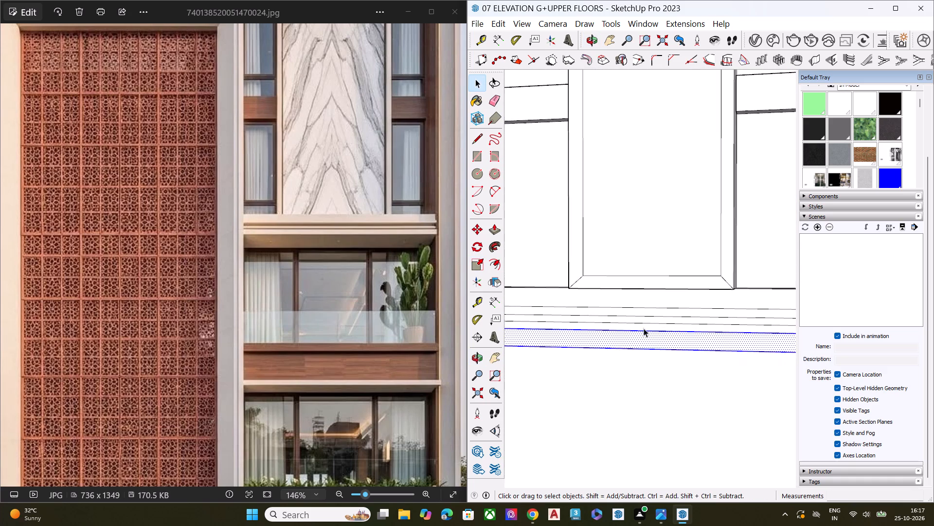
scroll(644, 328, down, 9)
middle_drag(682, 338, 579, 338)
scroll(615, 301, down, 1)
scroll(616, 300, up, 1)
scroll(617, 298, down, 6)
click(731, 154)
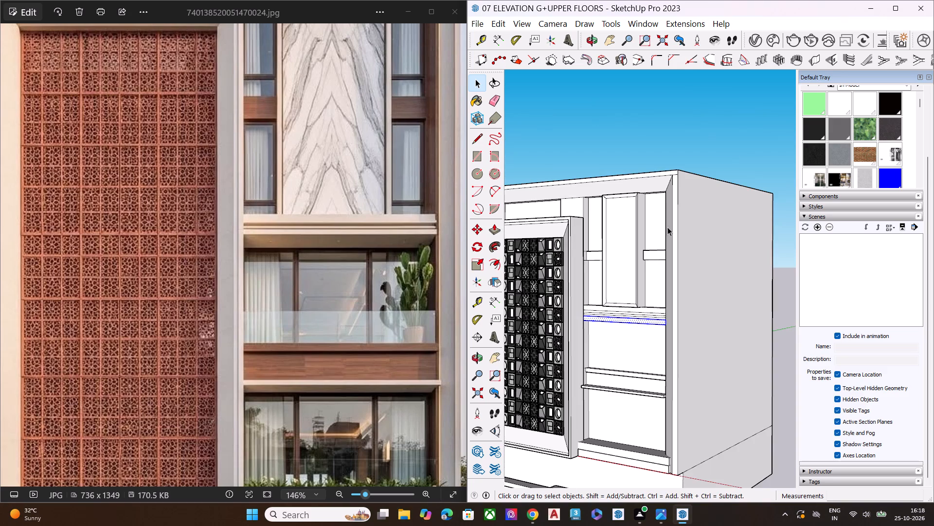
Push the second strip from the top of the band inward to form a shallow full-width groove.
scroll(639, 305, down, 1)
scroll(640, 305, up, 15)
scroll(705, 327, up, 8)
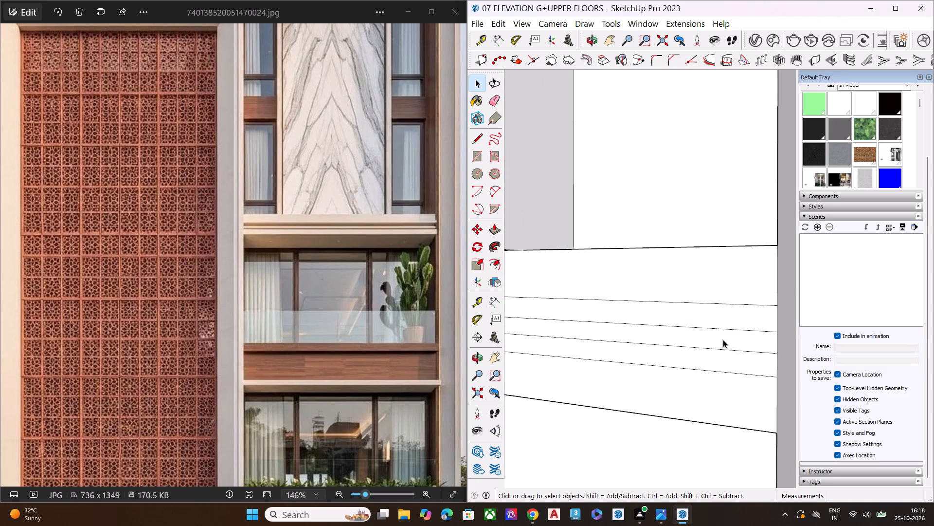
click(718, 321)
key(p)
click(711, 321)
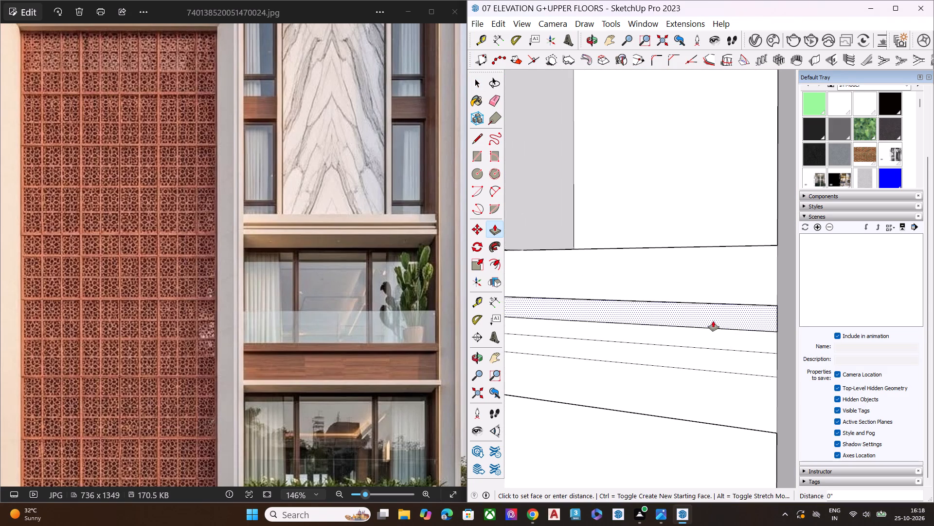
click(720, 316)
key(space)
Push the narrow strip directly above the band's bottom strip inward as a second groove.
click(716, 357)
key(p)
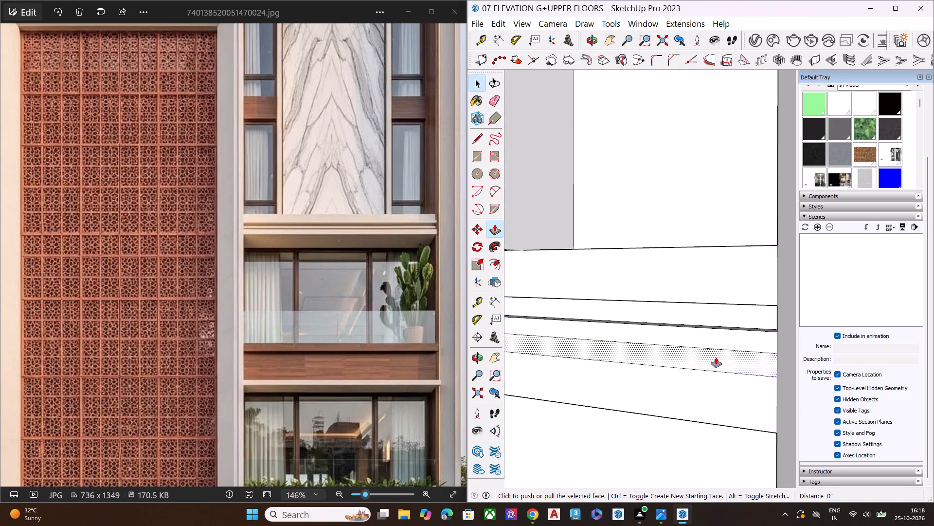
click(716, 357)
click(722, 351)
key(space)
Push the lower groove's face further in to match the depth of the upper groove.
scroll(657, 333, down, 8)
middle_drag(678, 355, 784, 226)
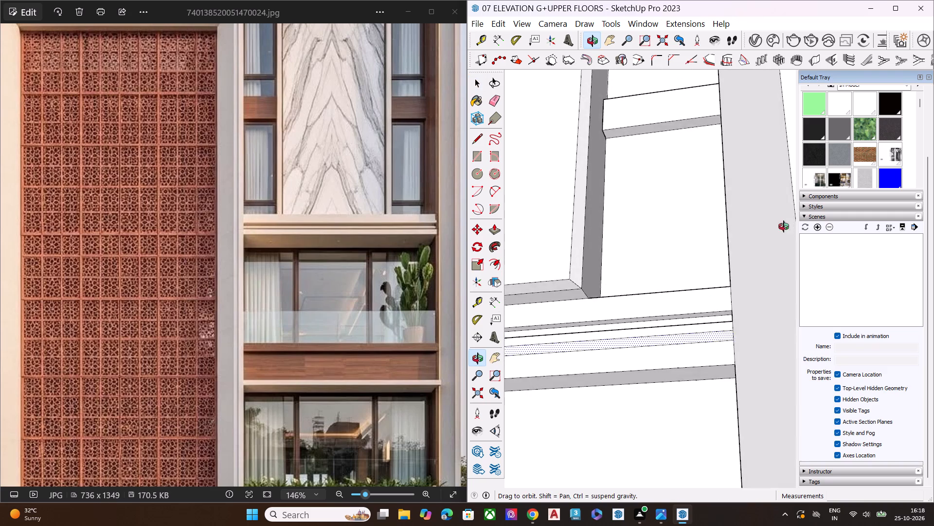
middle_drag(784, 226, 784, 226)
scroll(665, 306, down, 5)
middle_drag(665, 339, 896, 386)
scroll(766, 350, up, 6)
scroll(747, 361, down, 1)
scroll(746, 361, up, 3)
middle_drag(645, 351, 697, 373)
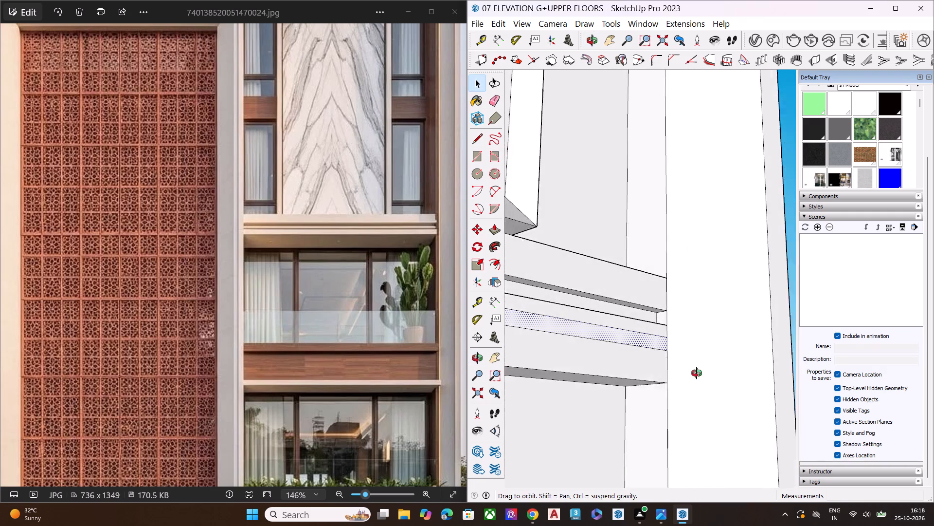
middle_drag(697, 373, 703, 382)
scroll(701, 377, up, 3)
scroll(632, 333, down, 1)
scroll(630, 332, up, 5)
key(p)
click(660, 334)
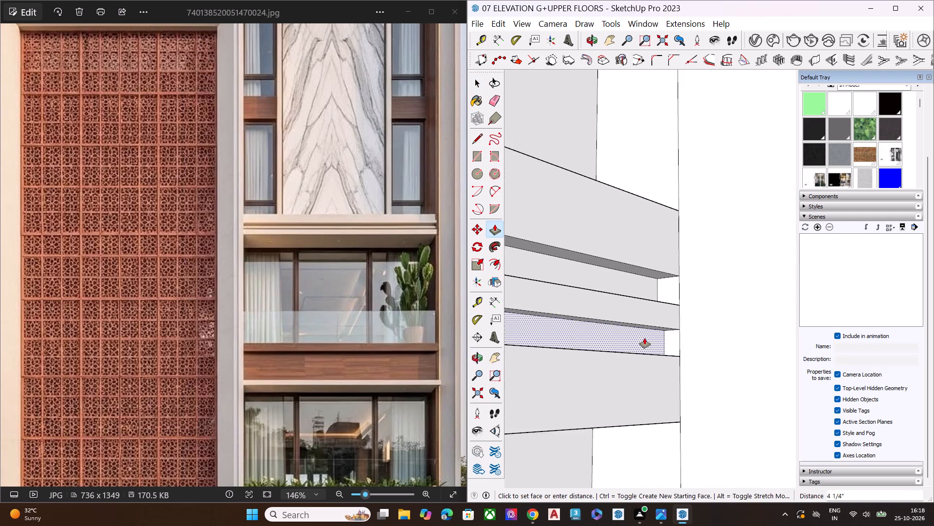
click(656, 287)
key(space)
scroll(583, 312, down, 6)
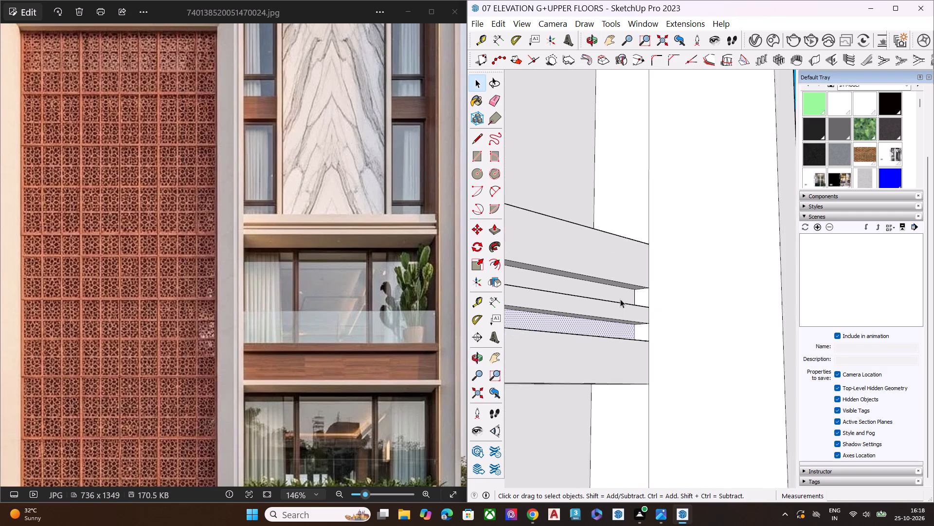
scroll(587, 292, down, 9)
click(723, 305)
Pull the narrow strip between the two grooves outward so it projects beyond the band's front face.
scroll(723, 305, down, 5)
middle_drag(711, 320, 676, 381)
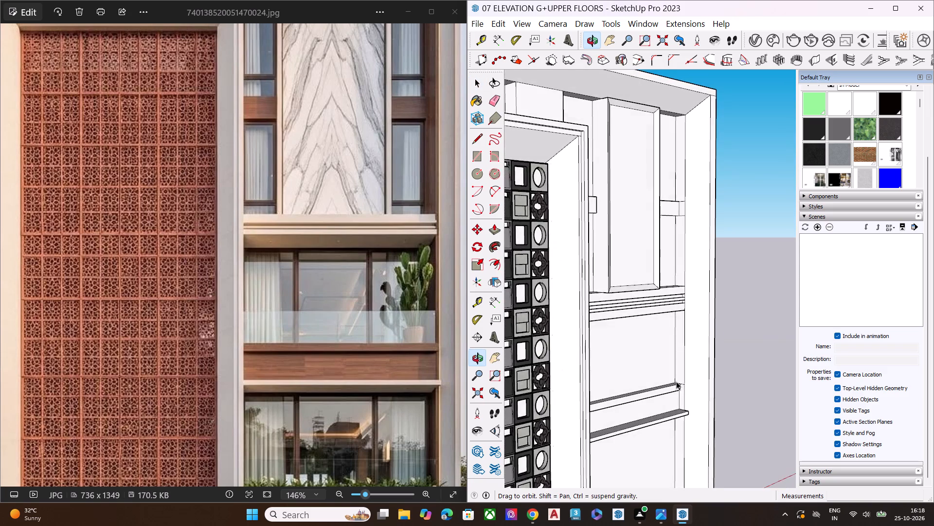
scroll(721, 312, down, 7)
middle_drag(701, 321, 716, 432)
scroll(714, 363, up, 9)
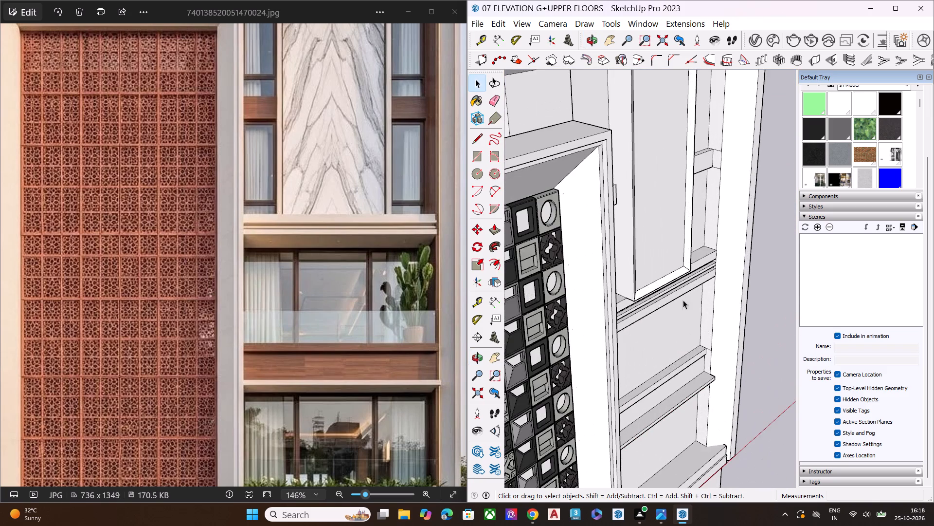
scroll(688, 273, up, 11)
scroll(705, 273, down, 1)
scroll(705, 273, up, 1)
scroll(705, 273, down, 2)
scroll(705, 273, up, 2)
click(708, 278)
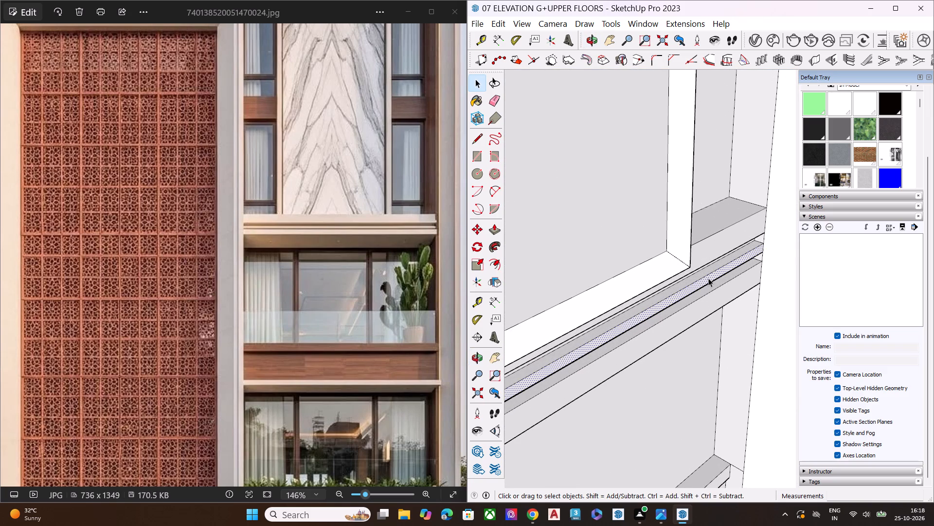
key(p)
click(708, 278)
click(717, 280)
key(space)
scroll(671, 261, down, 9)
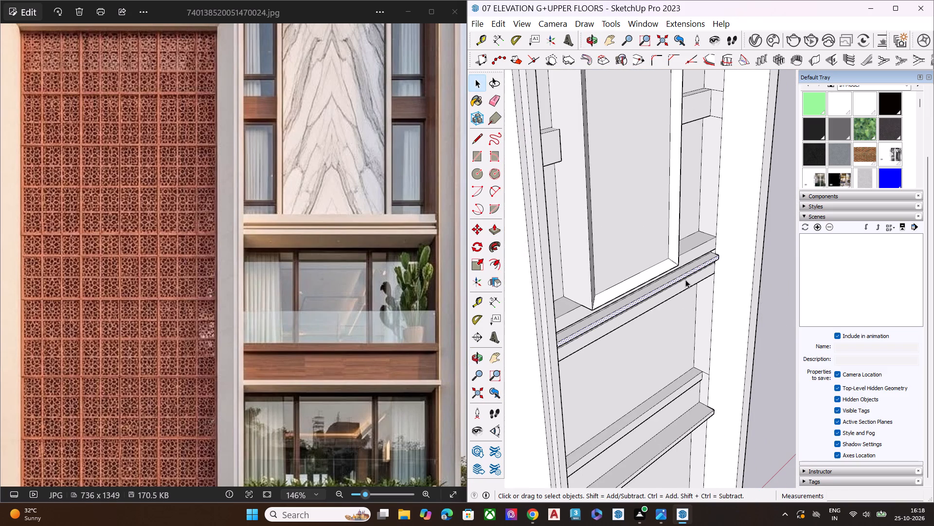
middle_drag(656, 190, 655, 123)
scroll(656, 128, up, 2)
scroll(635, 167, down, 6)
click(786, 300)
Examine the stepped band and the openings below it, comparing the whole facade with the full reference image.
middle_drag(738, 327, 607, 297)
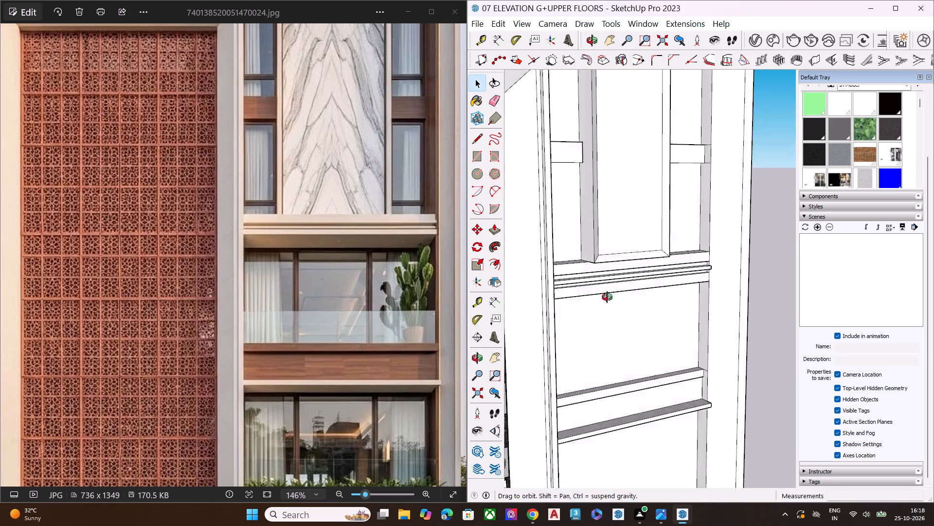
middle_drag(607, 297, 535, 281)
middle_drag(750, 311, 557, 292)
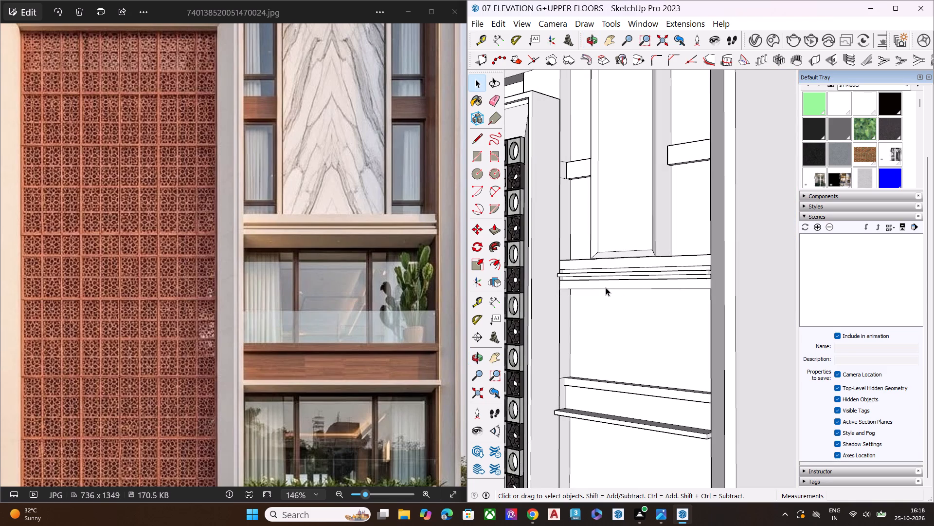
scroll(612, 264, down, 2)
scroll(617, 263, up, 1)
scroll(620, 265, down, 4)
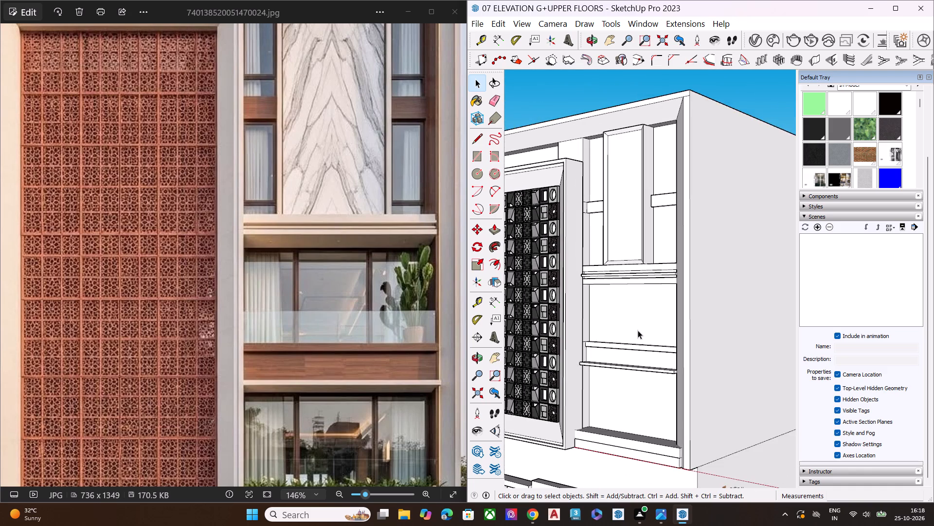
middle_drag(637, 331, 619, 272)
scroll(637, 363, up, 9)
scroll(485, 345, up, 2)
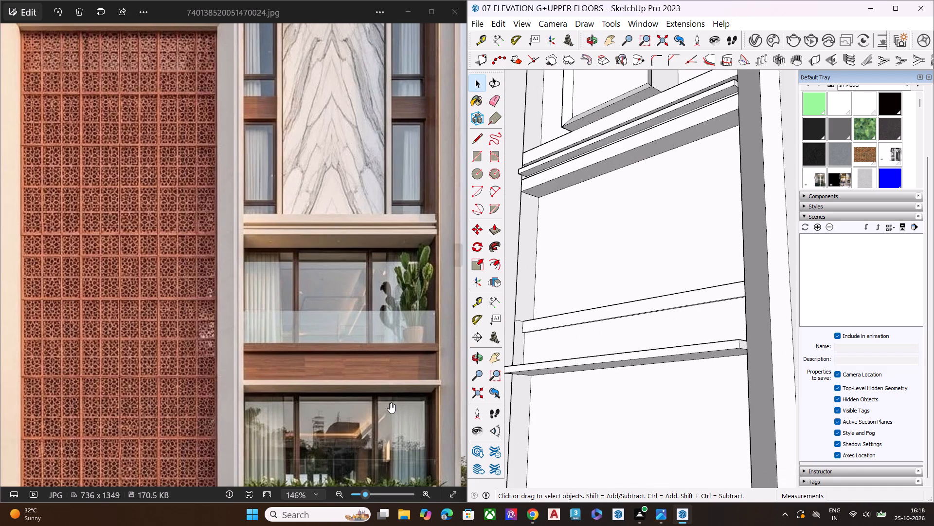
scroll(390, 403, up, 2)
scroll(384, 412, down, 1)
scroll(383, 413, up, 3)
scroll(382, 413, down, 8)
middle_drag(727, 253, 846, 338)
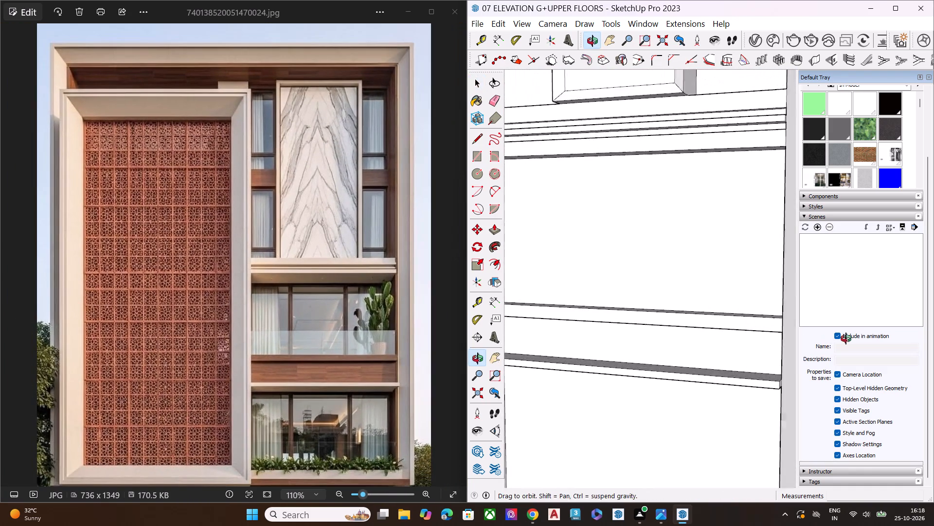
middle_drag(846, 338, 886, 334)
scroll(682, 282, down, 7)
middle_drag(646, 310, 810, 298)
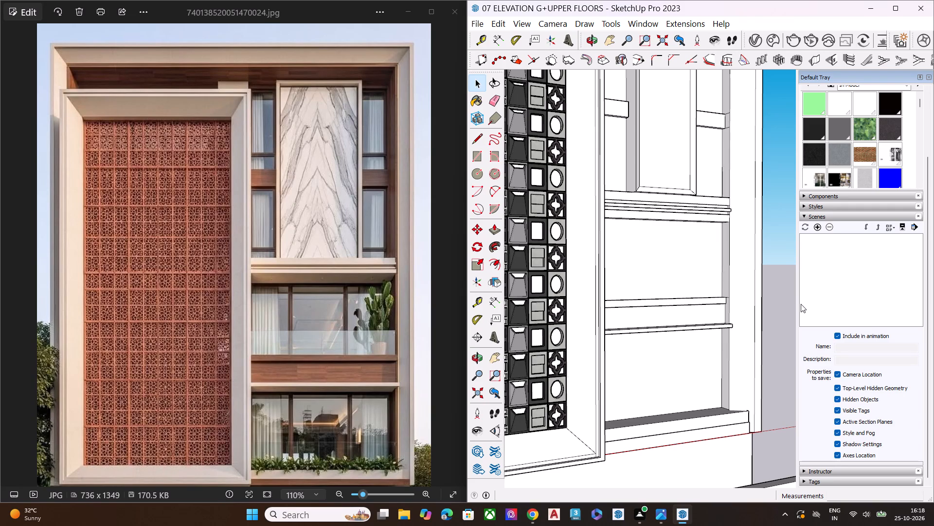
scroll(742, 243, down, 6)
middle_drag(724, 269, 723, 305)
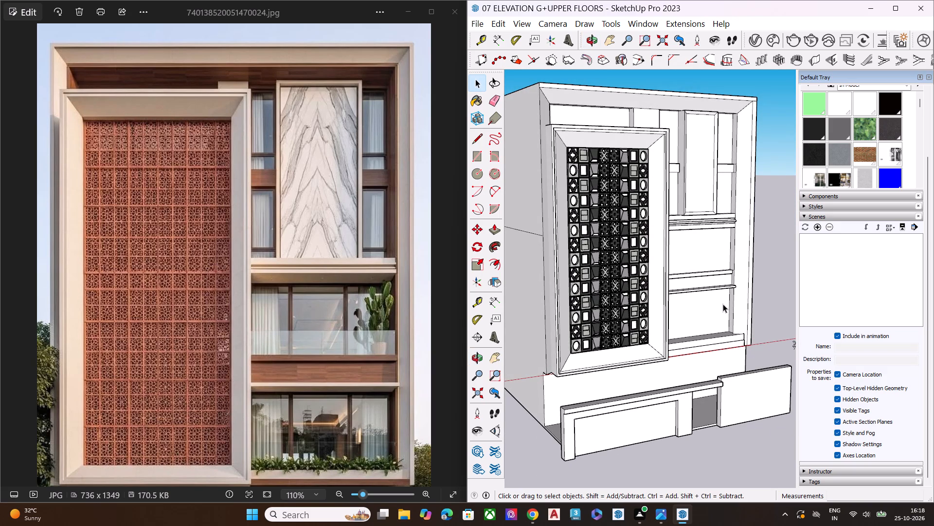
Push the upper window face between the jali frame and the tall panel inward to form a recess.
key(space)
key(space)
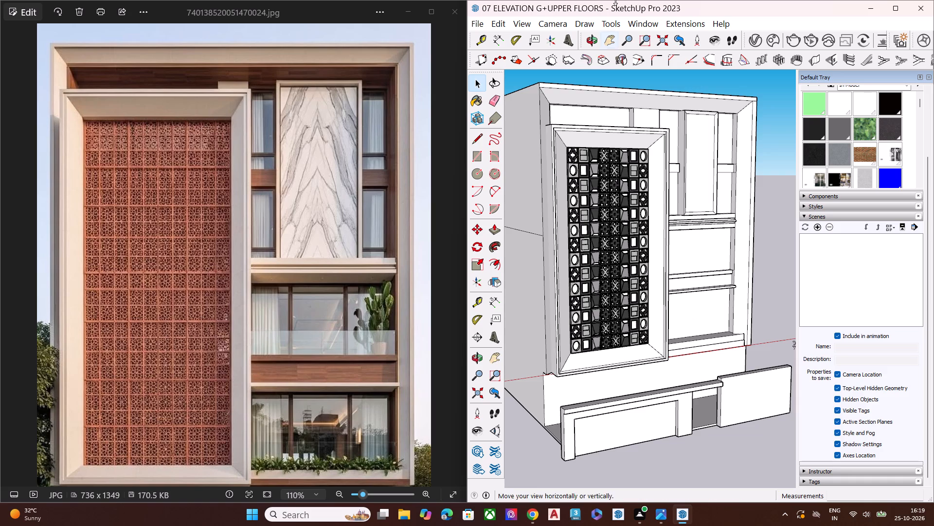
scroll(625, 4, down, 6)
middle_drag(684, 250, 602, 286)
scroll(671, 151, up, 8)
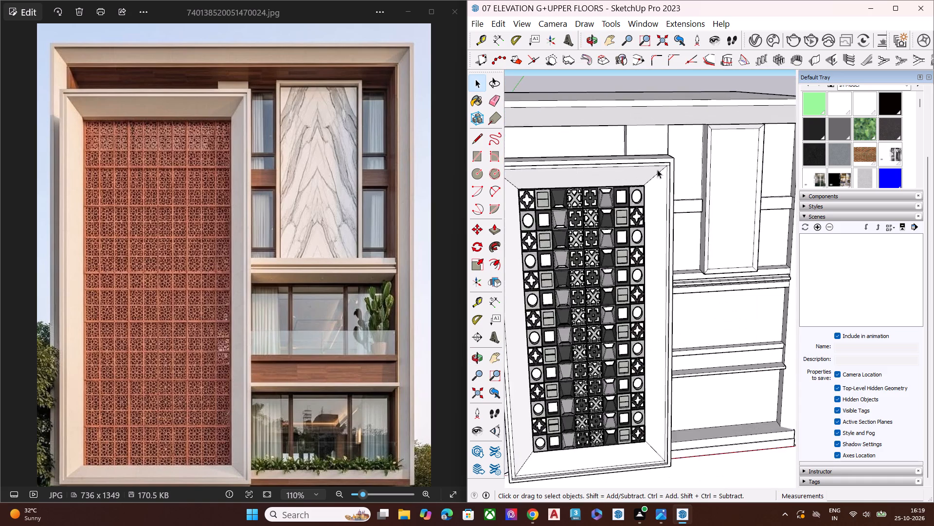
middle_drag(603, 195, 537, 106)
scroll(537, 106, up, 1)
scroll(549, 99, down, 1)
scroll(549, 99, up, 1)
scroll(551, 99, down, 5)
middle_drag(676, 164, 545, 82)
scroll(647, 128, up, 8)
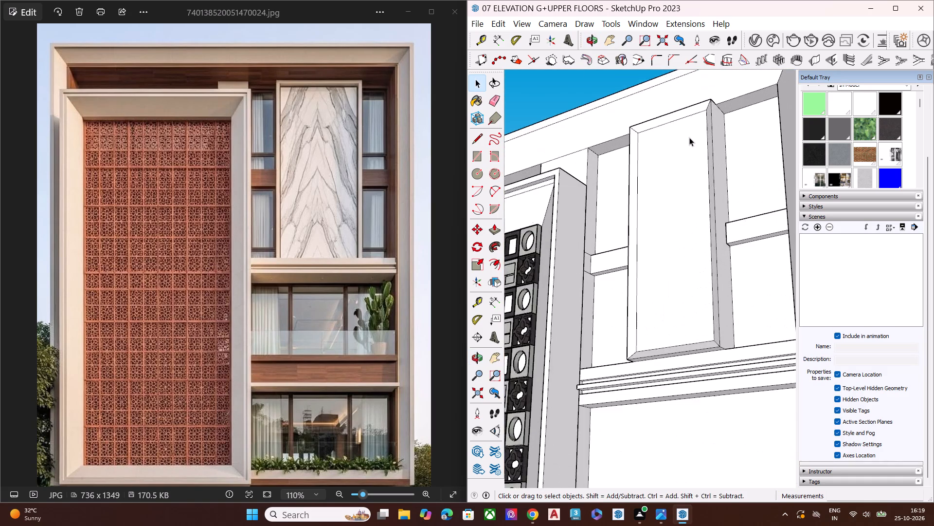
scroll(689, 137, up, 2)
scroll(570, 151, up, 3)
scroll(573, 151, down, 2)
scroll(593, 154, up, 1)
click(605, 165)
key(p)
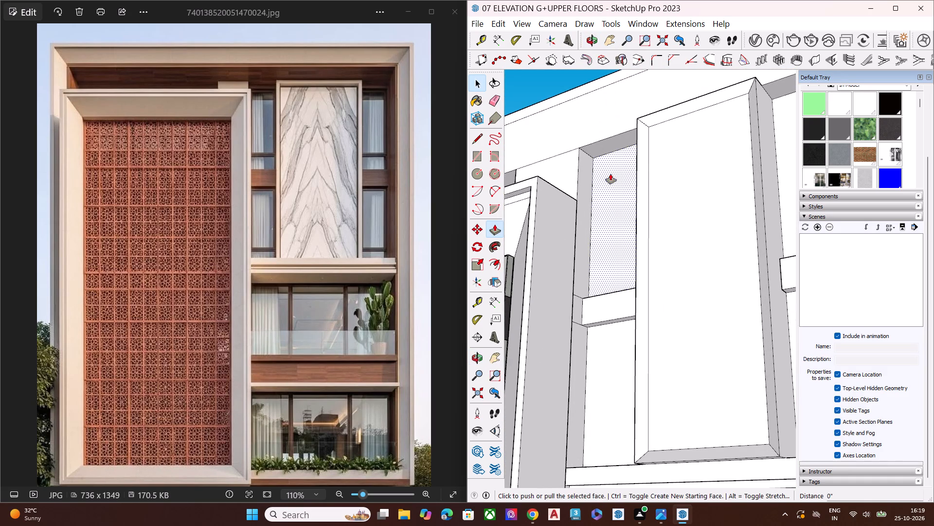
click(611, 174)
click(620, 174)
key(space)
Push the upper window face on the tall panel's other side inward, matching the recess beside the jali frame.
scroll(584, 191, down, 1)
scroll(584, 191, up, 1)
scroll(584, 191, down, 3)
scroll(725, 189, up, 1)
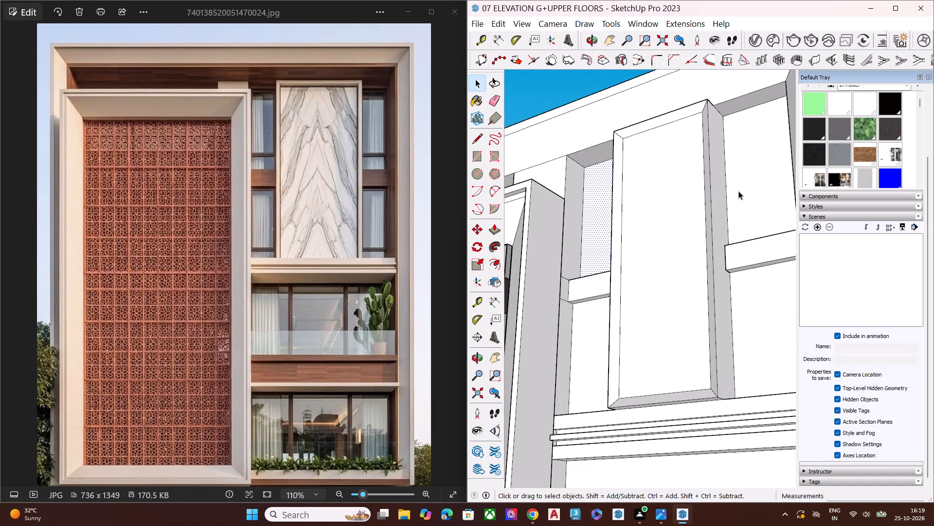
click(738, 191)
key(p)
click(739, 191)
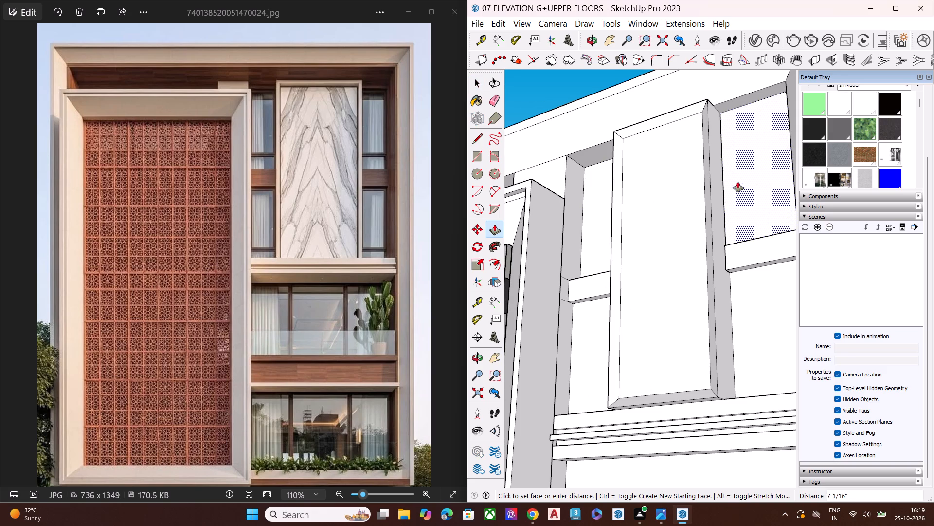
click(583, 191)
key(space)
Erase the leftover vertical edge on the tall panel's side face beside the upper window recess.
scroll(625, 187, down, 6)
scroll(658, 189, up, 1)
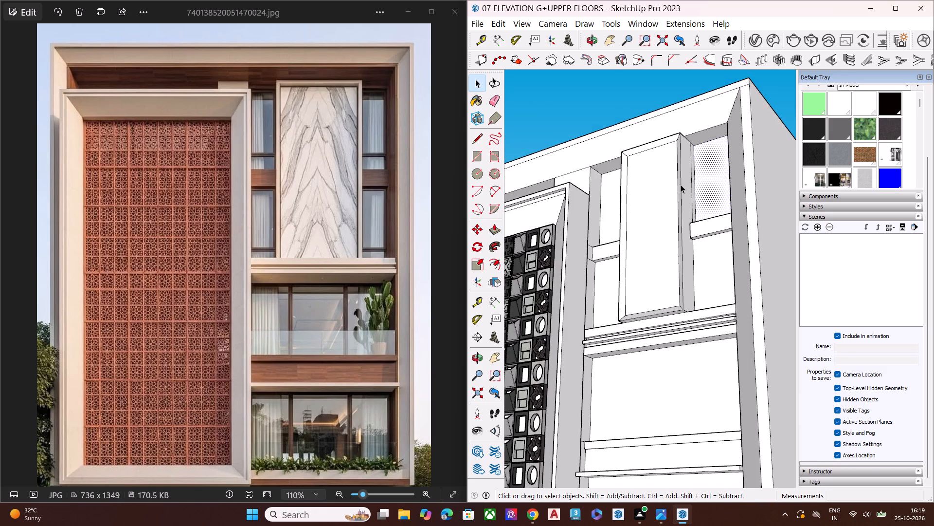
middle_drag(677, 193, 634, 276)
scroll(692, 203, up, 7)
middle_drag(703, 176, 670, 220)
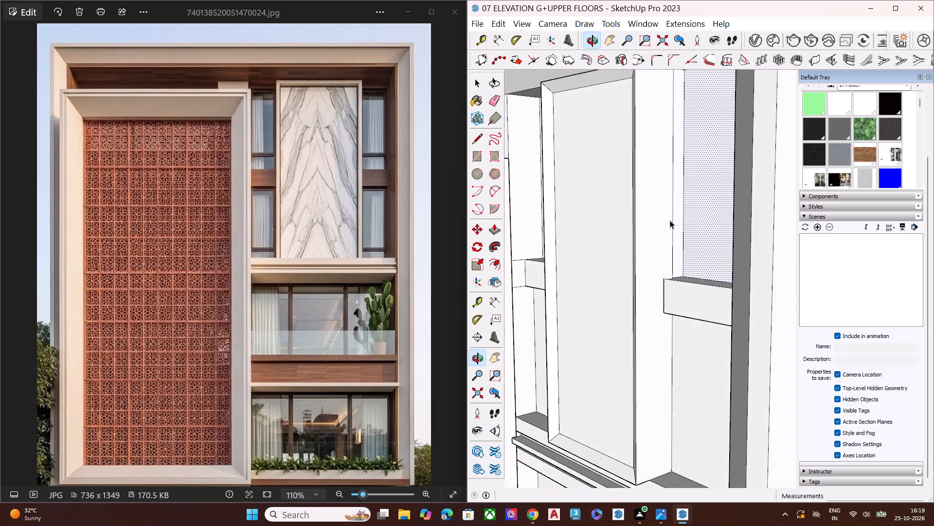
scroll(670, 220, up, 2)
scroll(680, 218, down, 4)
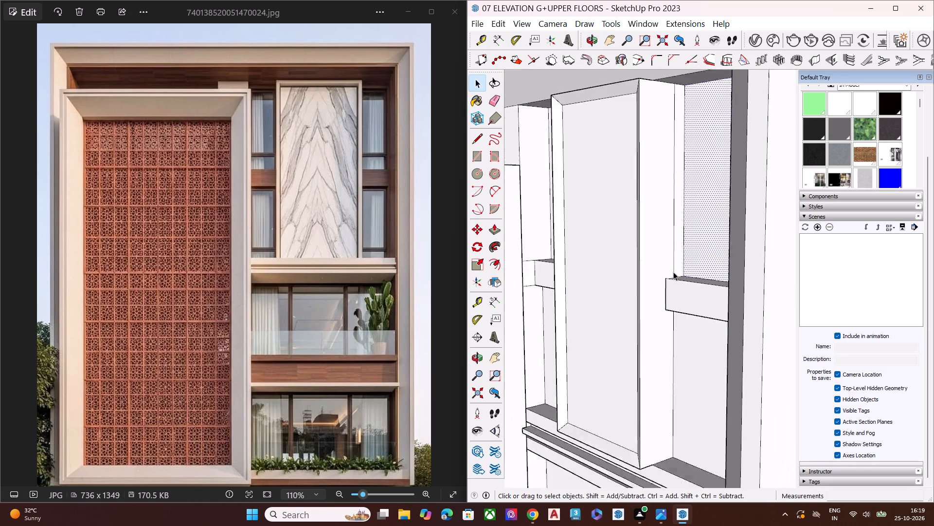
scroll(673, 272, down, 5)
scroll(693, 217, up, 8)
key(e)
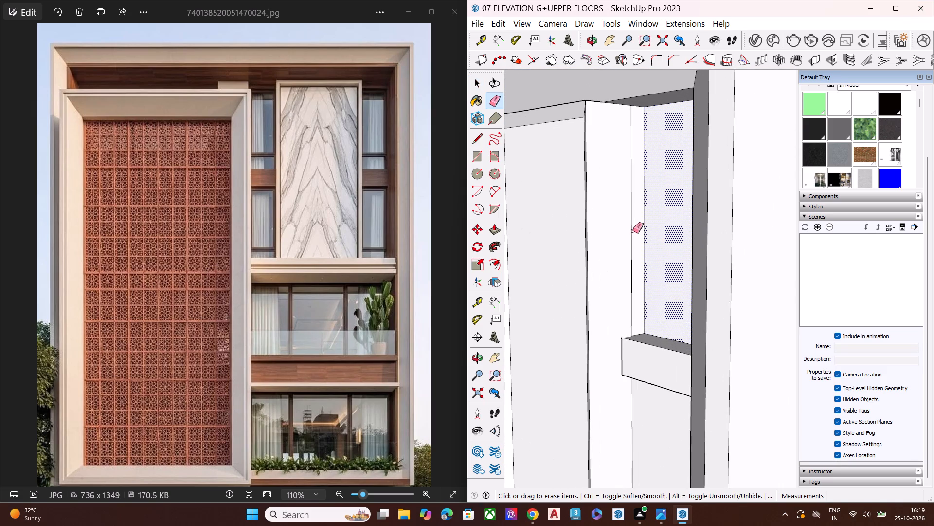
click(633, 231)
key(space)
scroll(613, 249, down, 6)
click(674, 91)
Push the lower window face beside the building's outer frame inward to the depth of the upper window above it.
scroll(637, 129, down, 2)
scroll(638, 137, up, 1)
scroll(645, 151, down, 4)
middle_drag(621, 279, 744, 200)
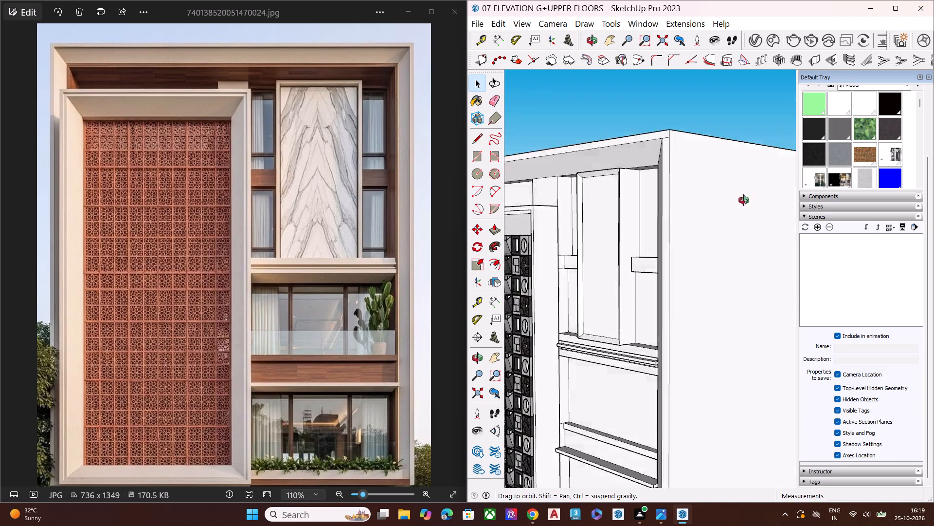
middle_drag(744, 200, 800, 180)
middle_drag(635, 314, 901, 300)
scroll(719, 282, up, 7)
scroll(627, 323, down, 5)
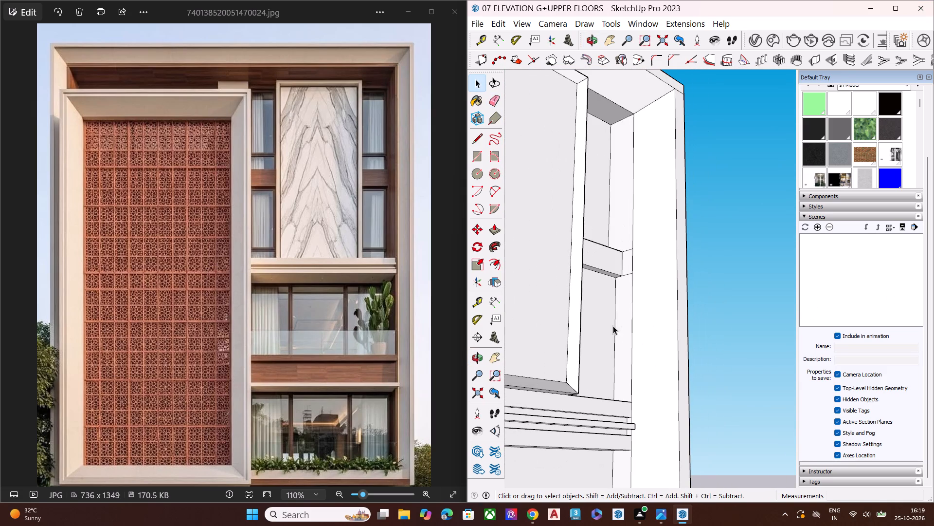
click(602, 324)
key(p)
click(615, 290)
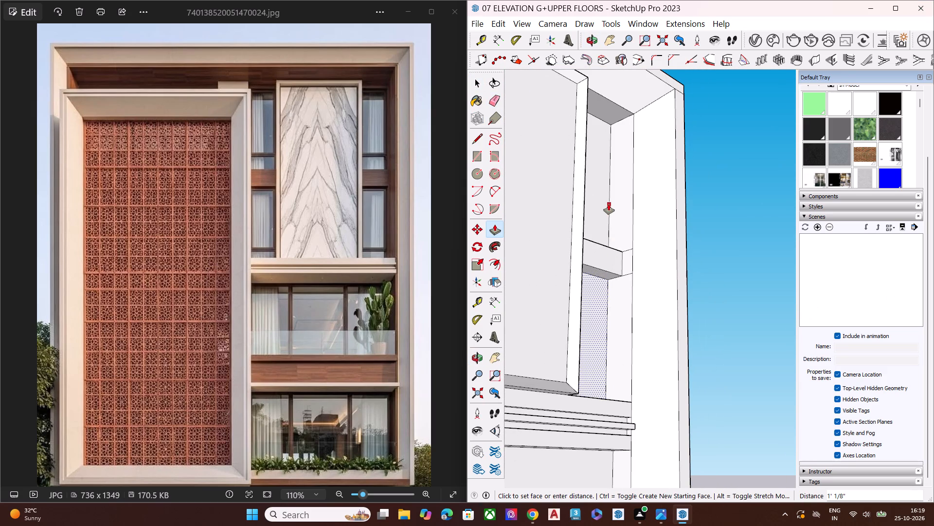
click(609, 204)
Push the lower window face between the jali frame and the tall panel inward, matching the window recess above it.
scroll(736, 232, down, 8)
scroll(642, 292, up, 6)
scroll(673, 269, down, 1)
scroll(700, 269, up, 1)
middle_drag(688, 285, 568, 374)
scroll(610, 335, up, 6)
key(space)
click(667, 274)
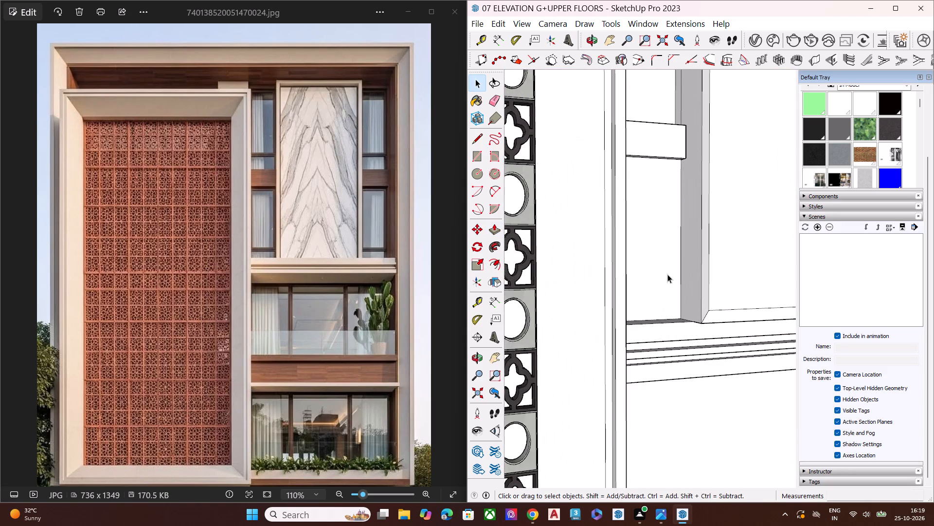
scroll(671, 202, down, 8)
scroll(671, 203, up, 1)
scroll(671, 208, down, 3)
middle_drag(701, 232, 537, 272)
key(p)
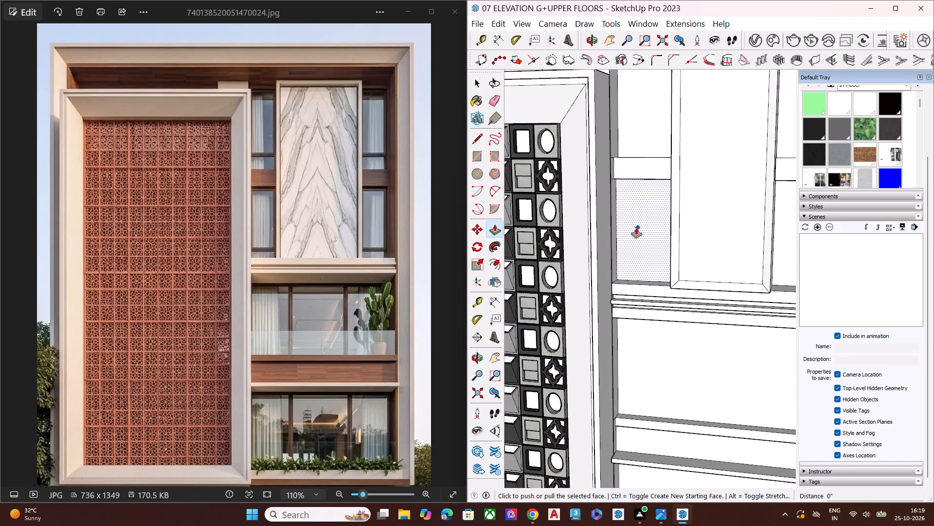
key(p)
click(627, 228)
click(615, 120)
key(space)
scroll(627, 199, down, 6)
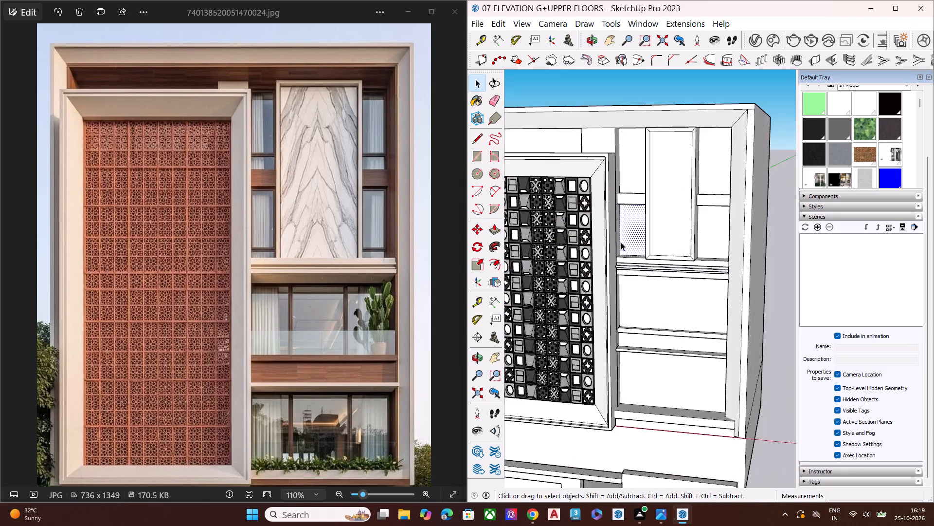
scroll(621, 242, down, 7)
key(space)
click(764, 250)
key(space)
Push the face of the wide opening directly below the stepped band inward, aligning it with the window recesses above.
middle_drag(759, 247, 782, 202)
middle_drag(627, 313, 767, 301)
scroll(629, 312, up, 2)
middle_drag(650, 296, 738, 240)
scroll(738, 240, up, 3)
scroll(634, 254, down, 1)
scroll(630, 255, up, 5)
scroll(651, 280, down, 1)
scroll(651, 280, up, 1)
scroll(651, 280, down, 1)
scroll(651, 280, up, 6)
click(669, 288)
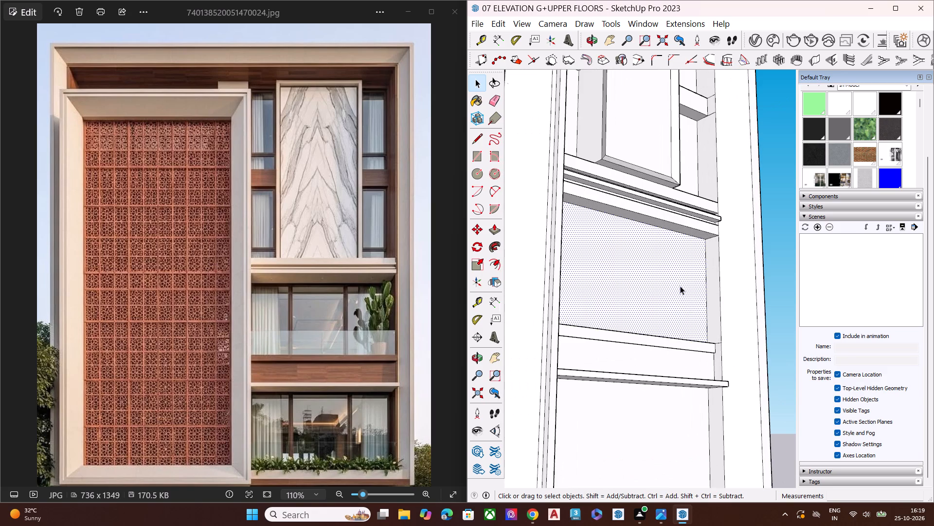
key(p)
click(682, 283)
key(space)
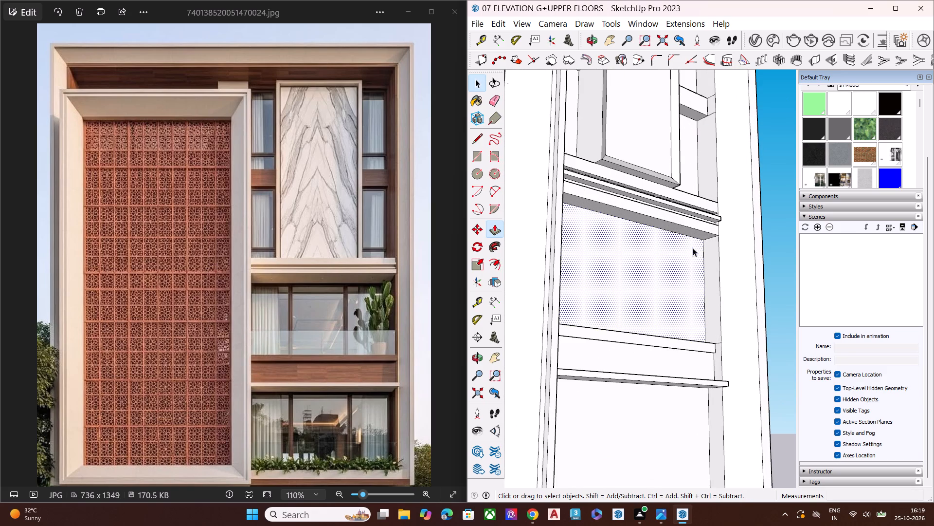
click(684, 302)
key(p)
click(703, 272)
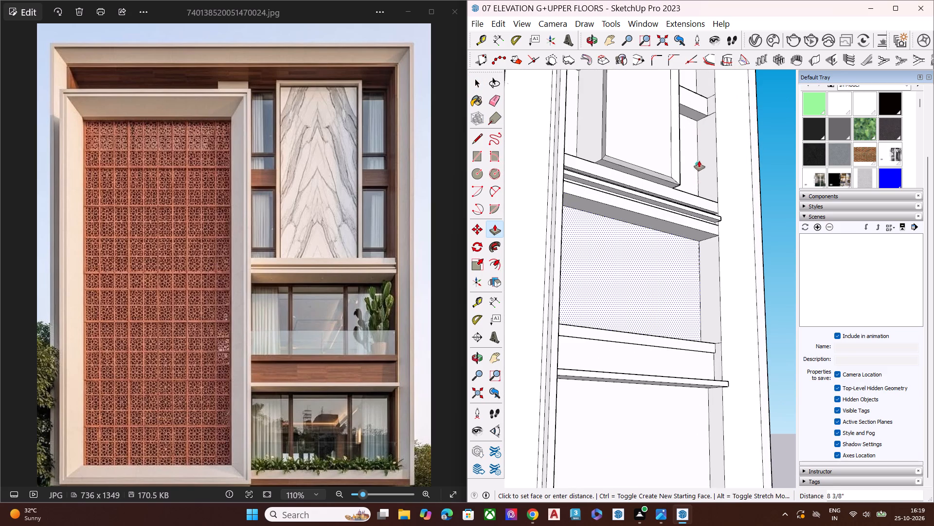
click(699, 157)
key(space)
Repeat the same inward push on the face of the lowest wide opening beside the jali frame.
scroll(655, 232, down, 7)
click(754, 321)
click(666, 369)
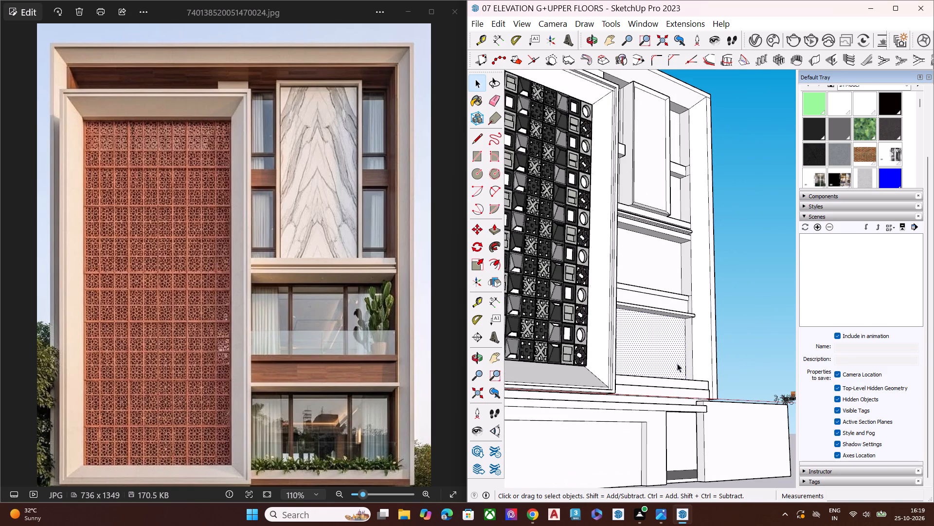
key(p)
double_click(671, 362)
key(space)
click(742, 338)
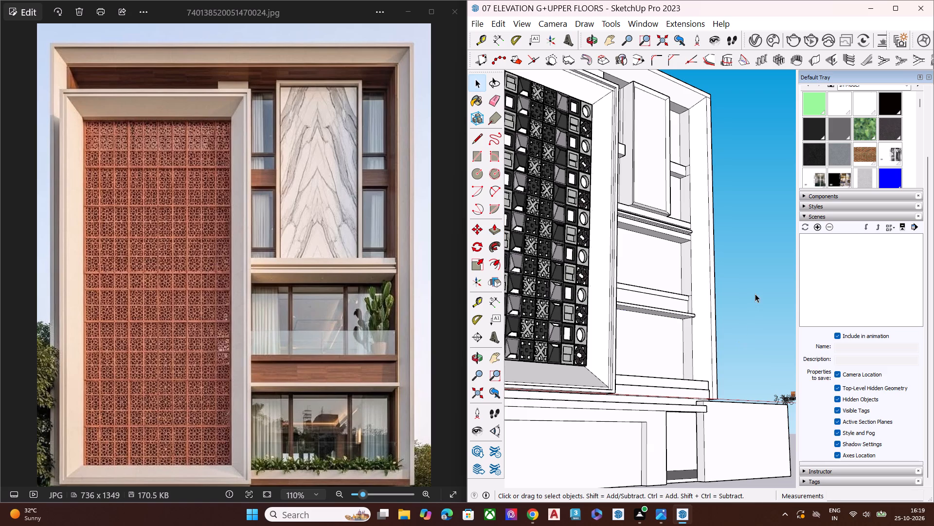
Delete the stray small annotation cluster near the red axis beside the building.
middle_drag(755, 294, 697, 421)
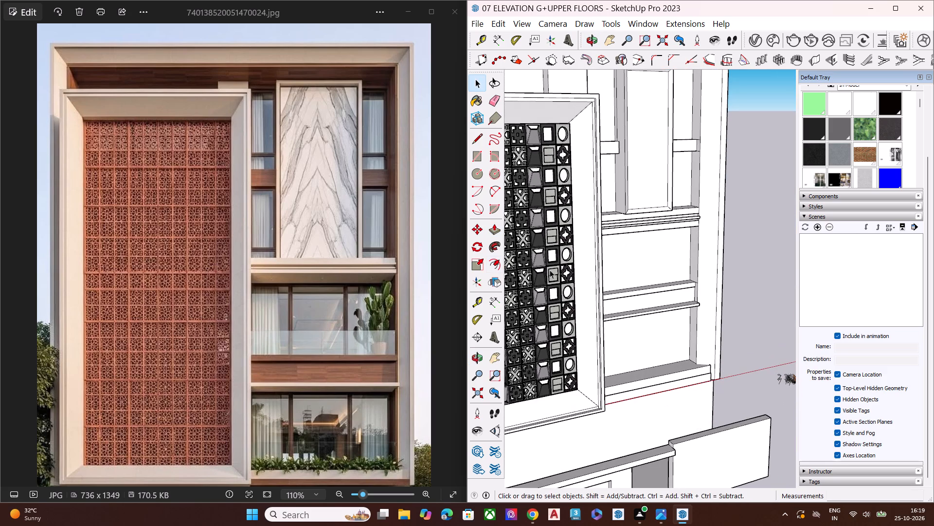
click(755, 286)
scroll(634, 351, down, 6)
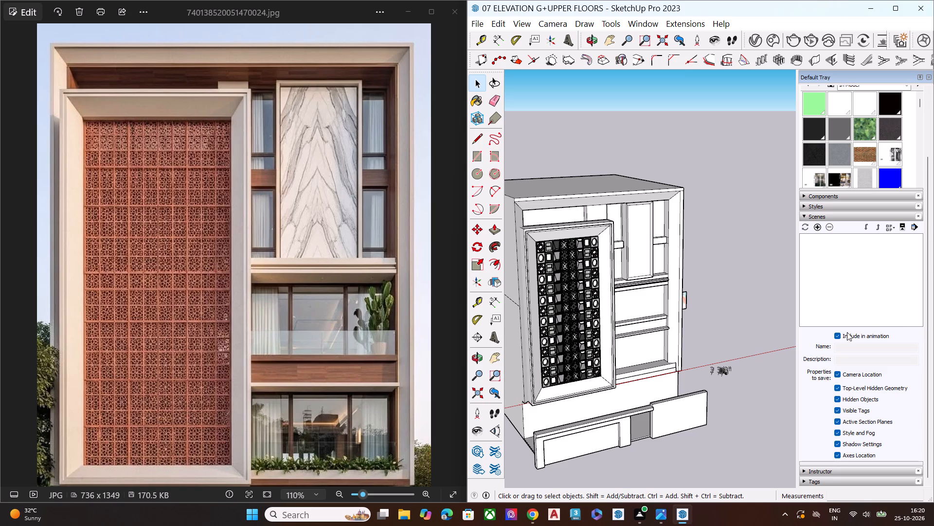
scroll(755, 365, up, 5)
scroll(593, 368, down, 9)
middle_drag(600, 378, 521, 420)
scroll(559, 389, up, 4)
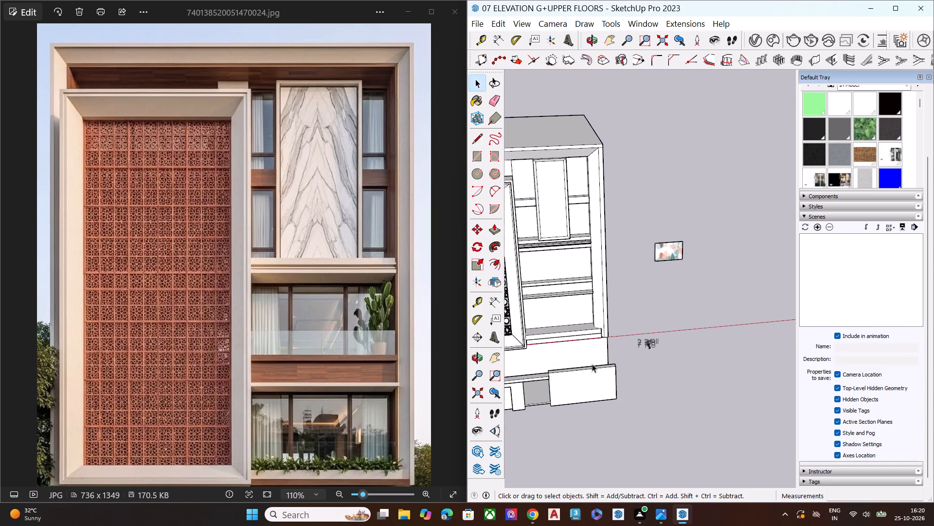
drag(629, 327, 680, 358)
key(Delete)
Delete the small loose picture plane floating beside the building.
drag(634, 217, 706, 286)
key(Delete)
scroll(593, 303, down, 7)
scroll(655, 285, up, 6)
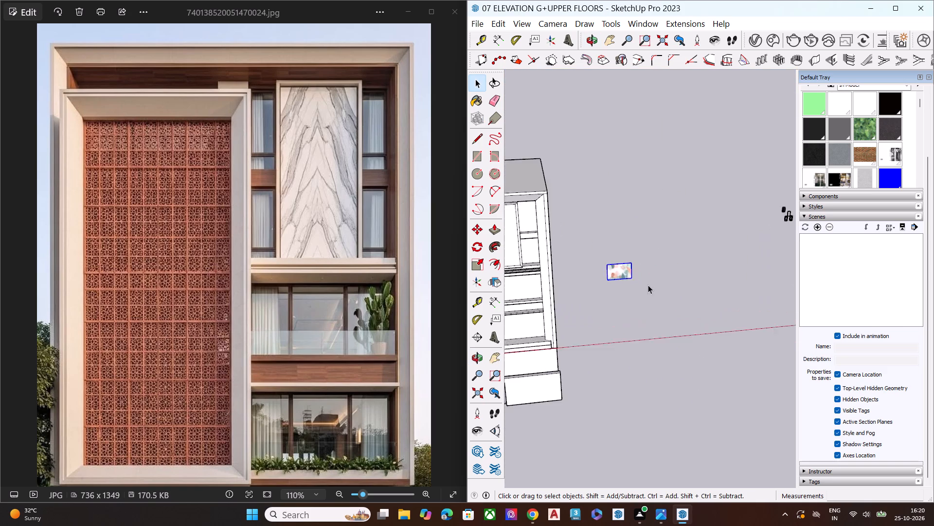
scroll(648, 285, up, 3)
drag(635, 292, 582, 243)
key(Delete)
Delete the cluster of small loose rectangular pieces between the building and the separate spare frame.
scroll(636, 246, down, 2)
scroll(631, 252, up, 1)
scroll(624, 259, down, 11)
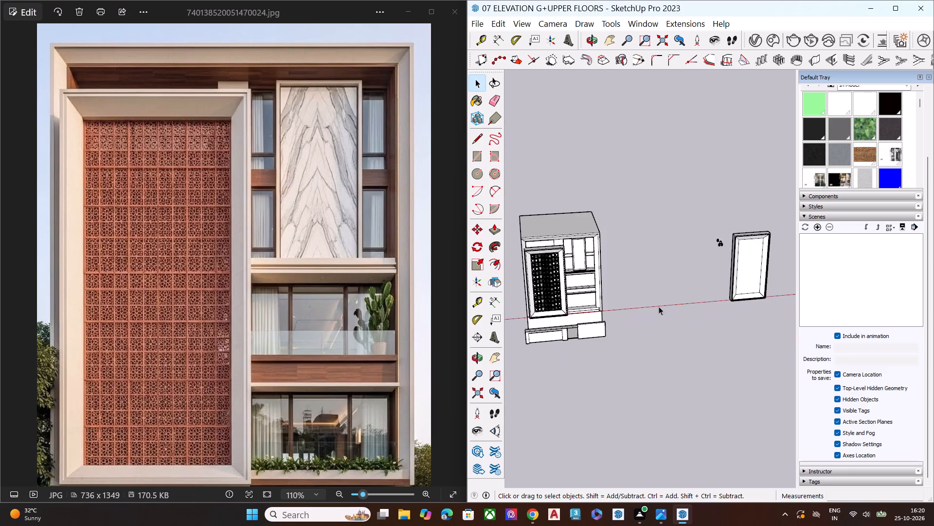
middle_drag(660, 306, 778, 279)
scroll(770, 272, up, 7)
scroll(695, 237, up, 6)
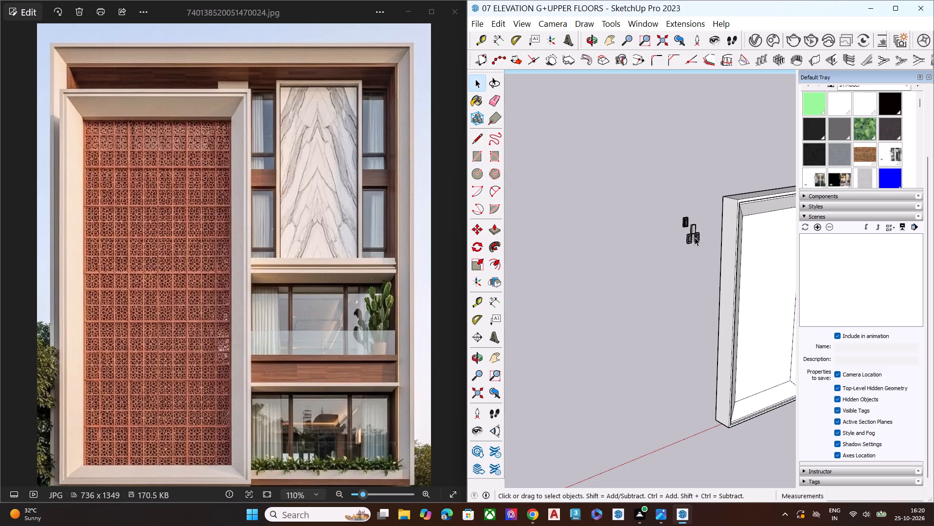
scroll(706, 237, up, 6)
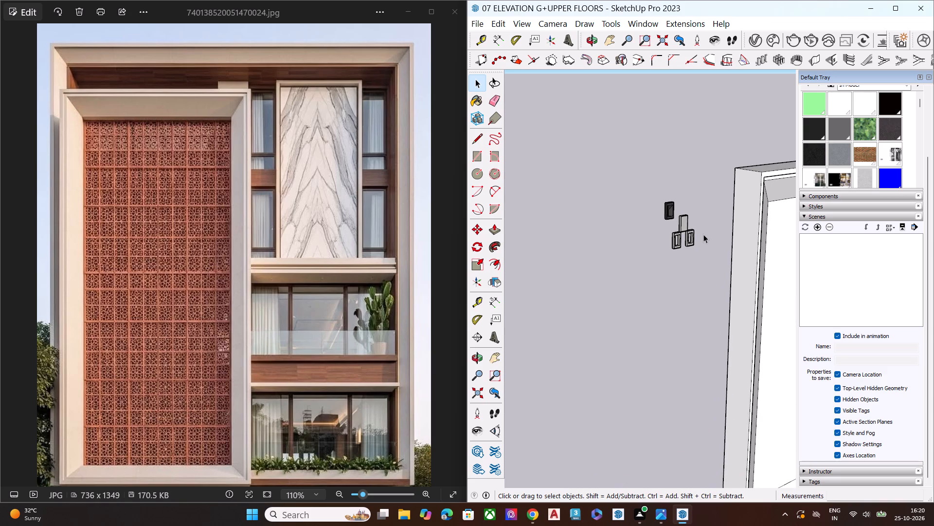
drag(645, 180, 709, 298)
key(Delete)
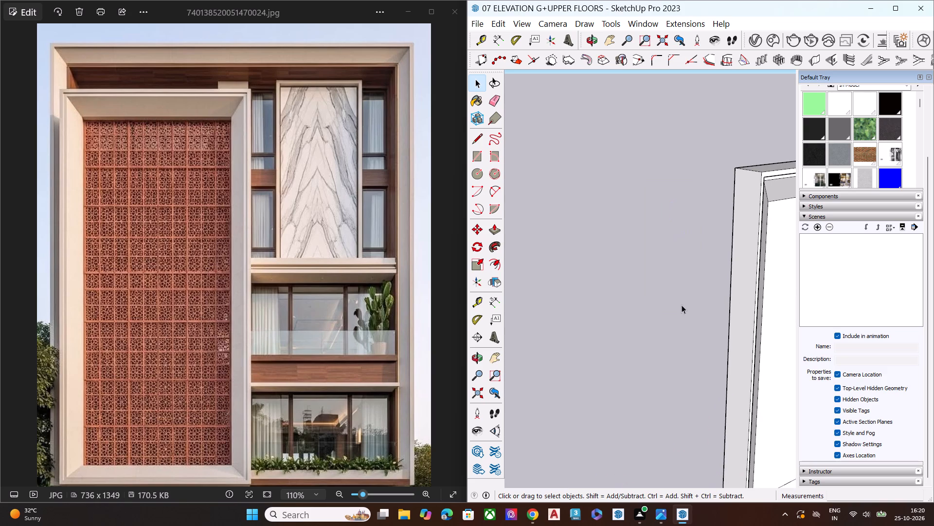
Examine the whole facade from several angles, checking the recessed openings against the reference image.
scroll(666, 309, down, 7)
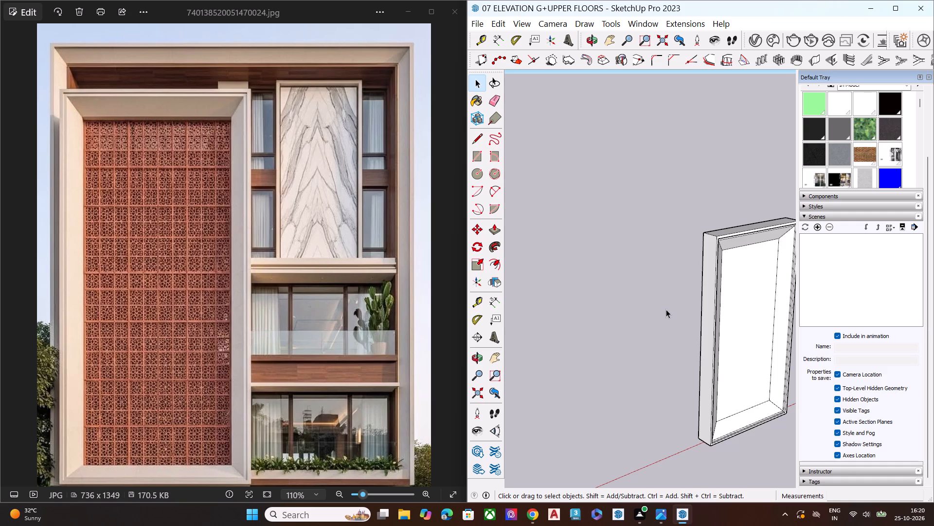
scroll(671, 269, down, 15)
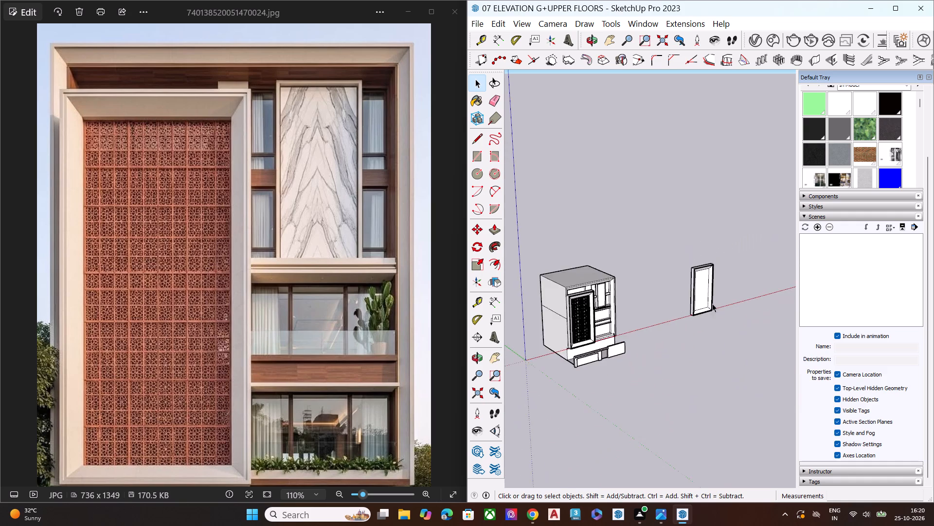
scroll(712, 303, down, 7)
middle_drag(602, 358, 526, 307)
scroll(529, 313, up, 4)
scroll(549, 302, down, 1)
scroll(551, 302, up, 8)
key(space)
scroll(654, 361, up, 10)
middle_drag(652, 358, 641, 282)
middle_drag(669, 322, 628, 294)
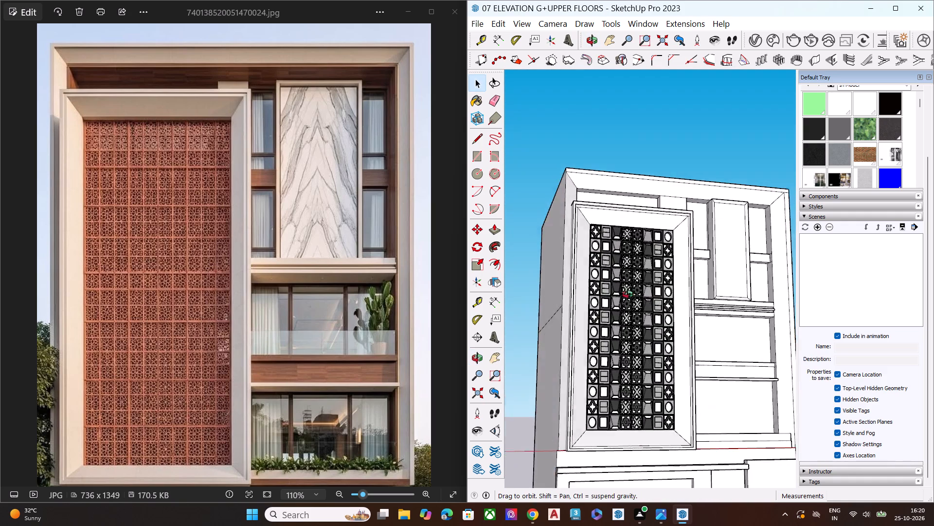
middle_drag(628, 294, 538, 258)
scroll(536, 257, up, 1)
scroll(536, 257, down, 1)
scroll(536, 257, up, 1)
scroll(660, 266, down, 7)
middle_drag(655, 360, 623, 442)
scroll(623, 442, up, 3)
scroll(617, 323, down, 1)
scroll(618, 312, up, 5)
scroll(681, 263, down, 9)
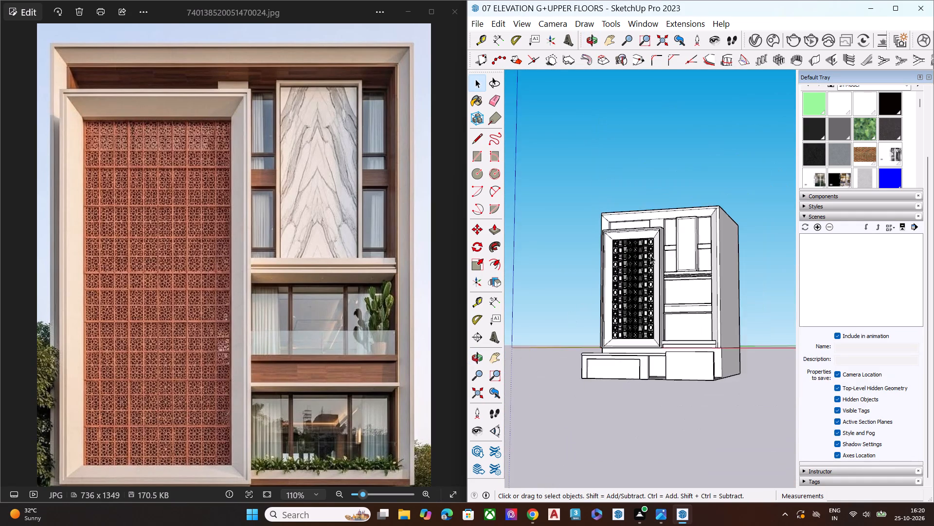
Explode the perforated tile screen group inside the large framed panel on the facade.
scroll(652, 251, up, 1)
scroll(652, 251, down, 1)
scroll(652, 251, up, 1)
scroll(652, 251, down, 1)
scroll(652, 251, up, 7)
scroll(589, 256, down, 3)
scroll(589, 256, up, 18)
scroll(578, 213, down, 2)
scroll(578, 213, up, 6)
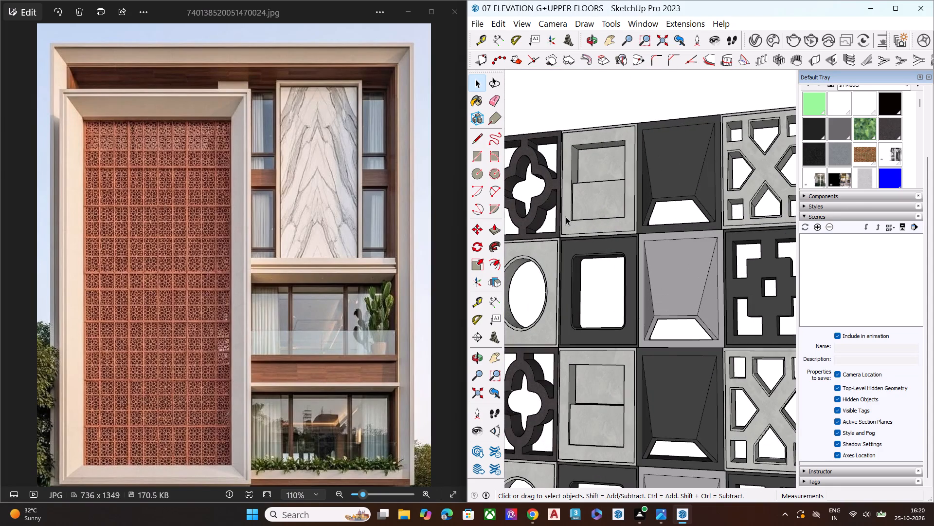
click(566, 217)
right_click(567, 215)
click(596, 294)
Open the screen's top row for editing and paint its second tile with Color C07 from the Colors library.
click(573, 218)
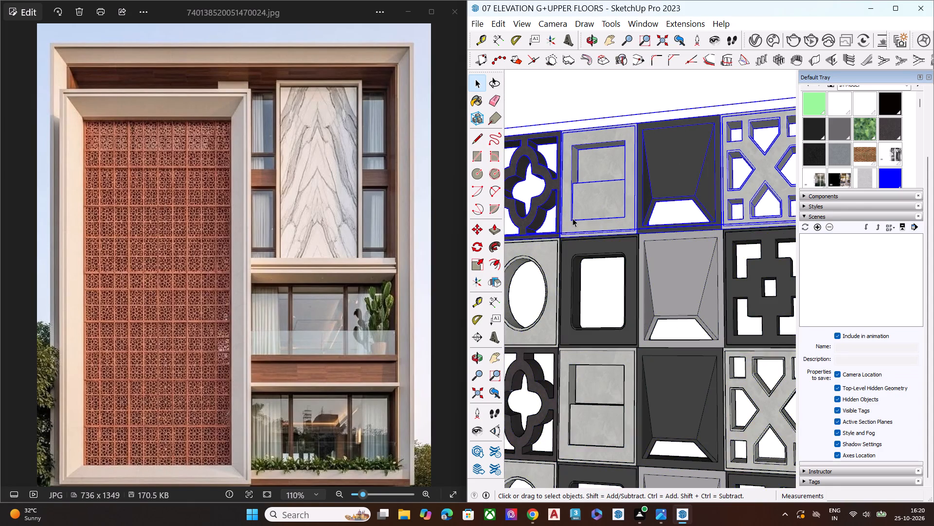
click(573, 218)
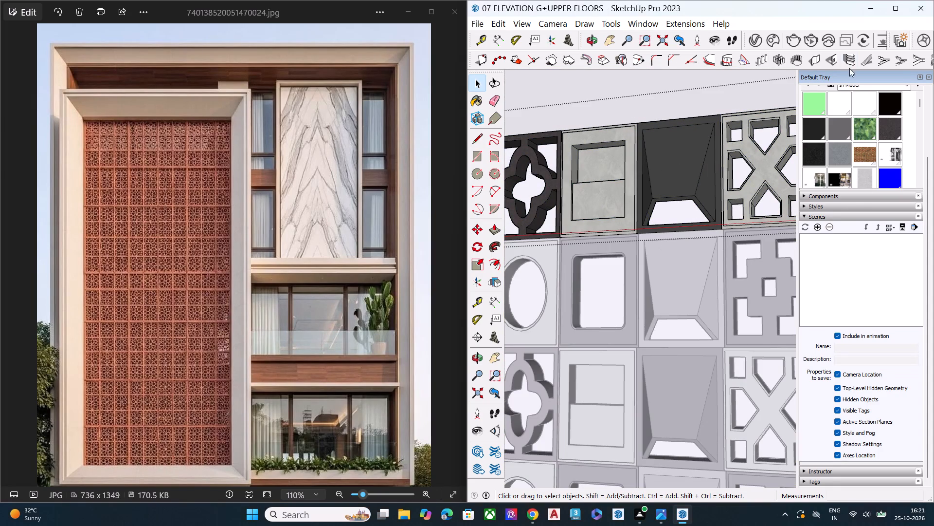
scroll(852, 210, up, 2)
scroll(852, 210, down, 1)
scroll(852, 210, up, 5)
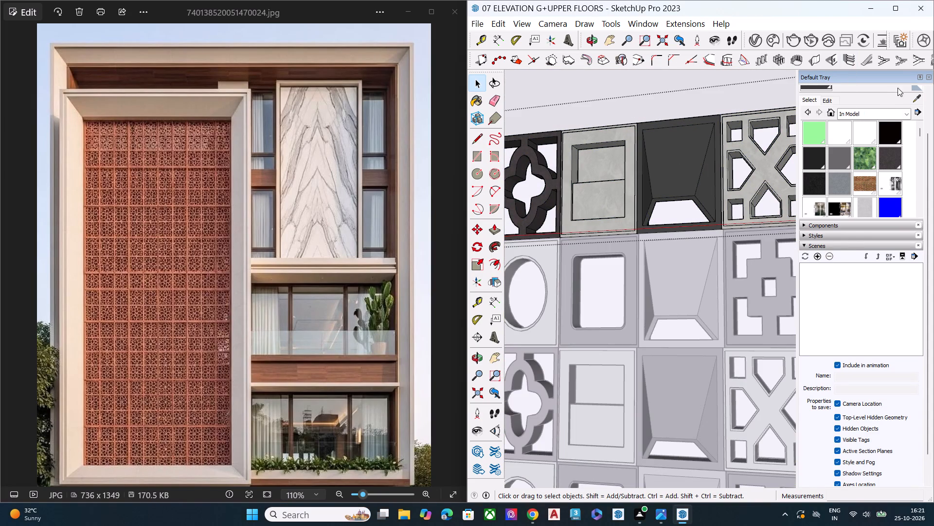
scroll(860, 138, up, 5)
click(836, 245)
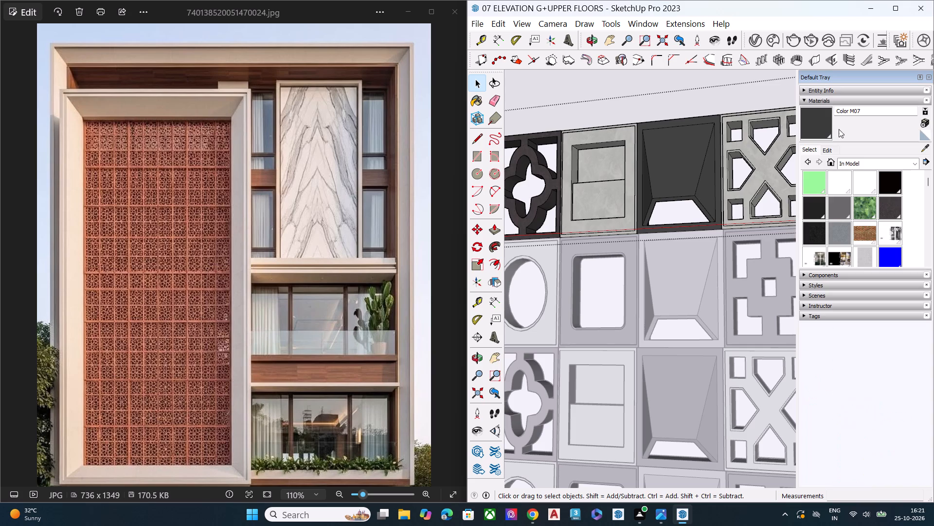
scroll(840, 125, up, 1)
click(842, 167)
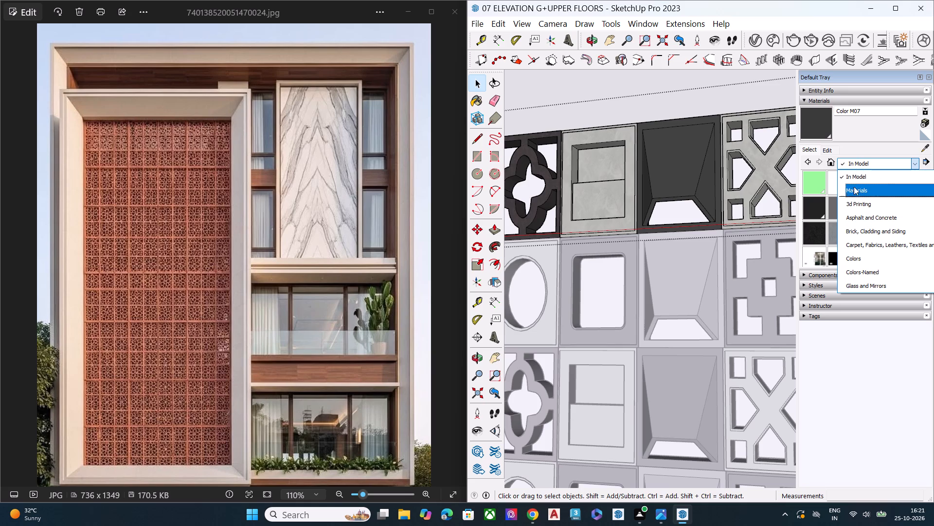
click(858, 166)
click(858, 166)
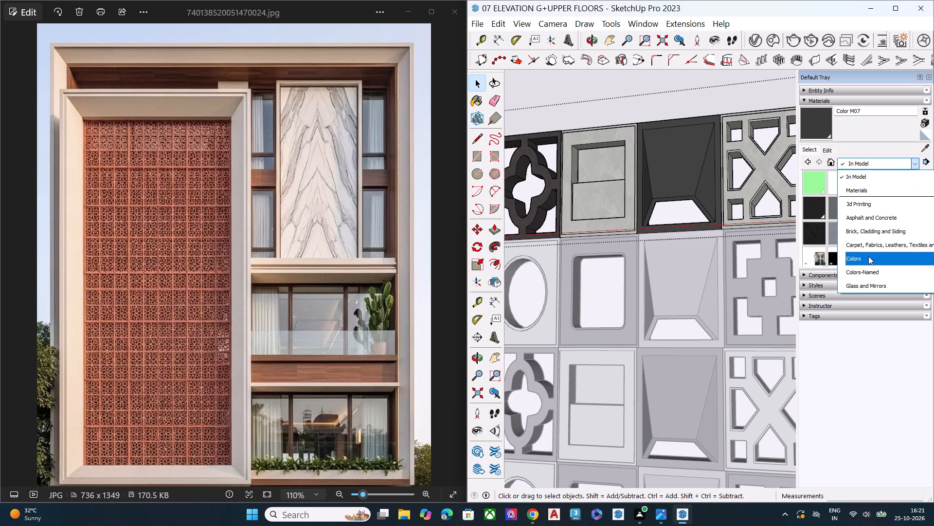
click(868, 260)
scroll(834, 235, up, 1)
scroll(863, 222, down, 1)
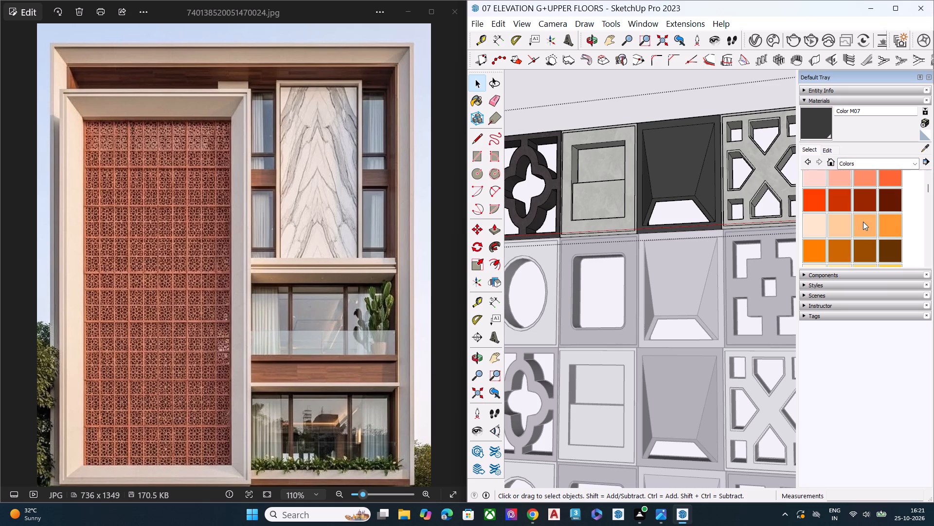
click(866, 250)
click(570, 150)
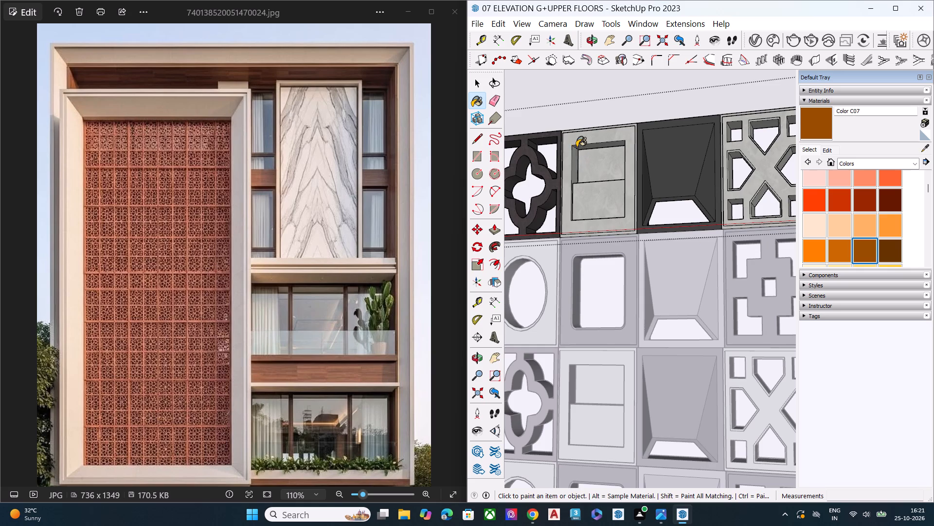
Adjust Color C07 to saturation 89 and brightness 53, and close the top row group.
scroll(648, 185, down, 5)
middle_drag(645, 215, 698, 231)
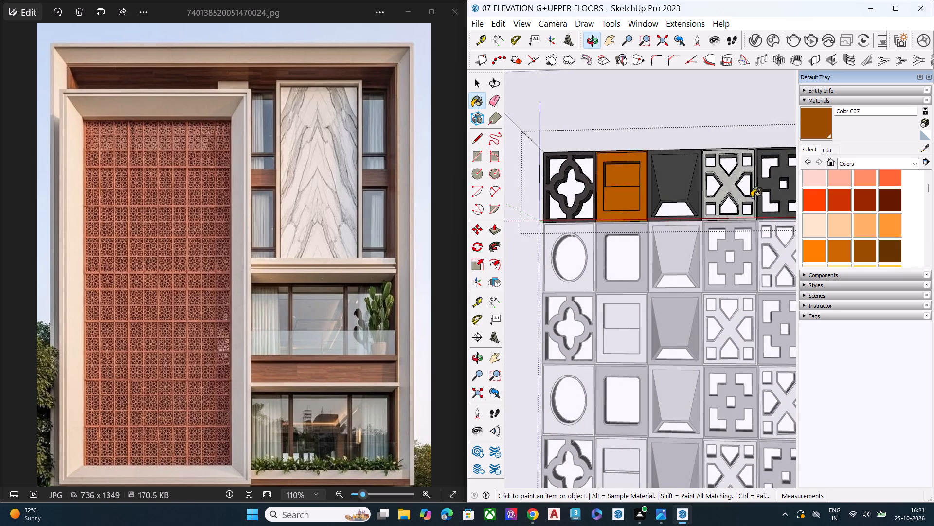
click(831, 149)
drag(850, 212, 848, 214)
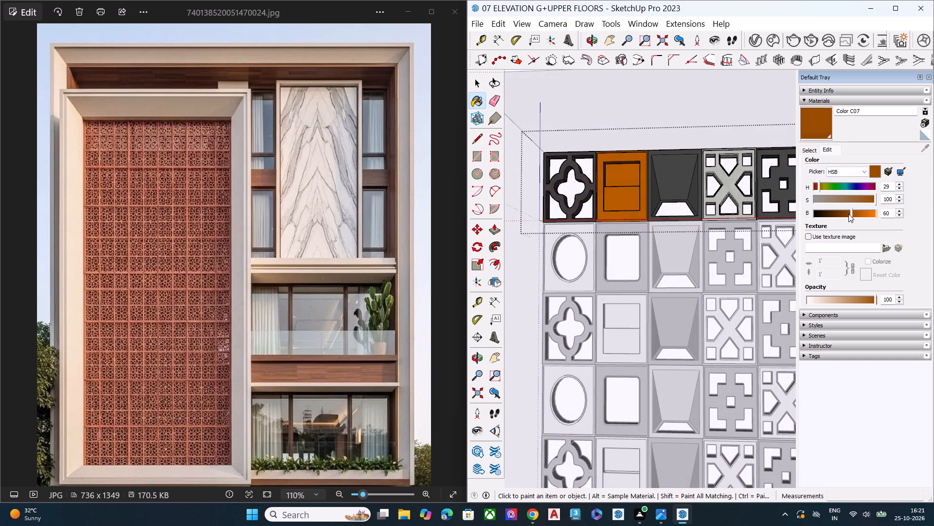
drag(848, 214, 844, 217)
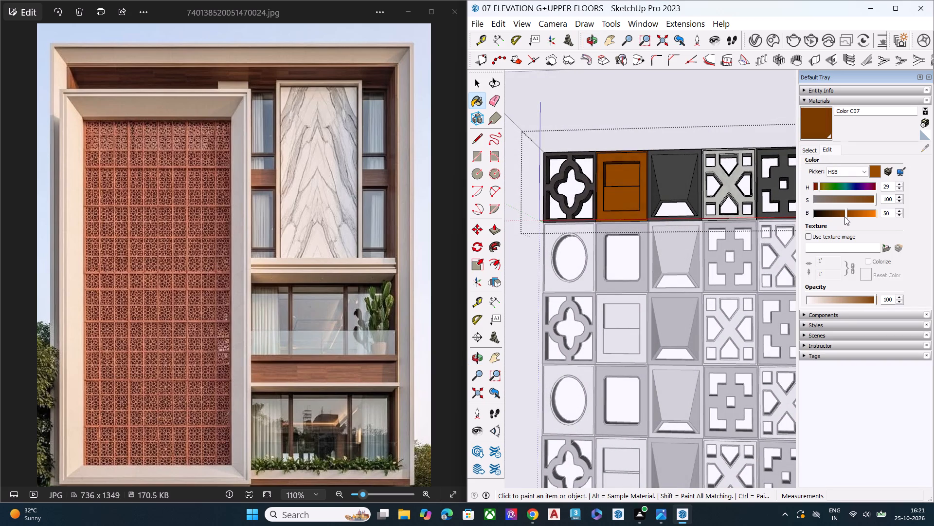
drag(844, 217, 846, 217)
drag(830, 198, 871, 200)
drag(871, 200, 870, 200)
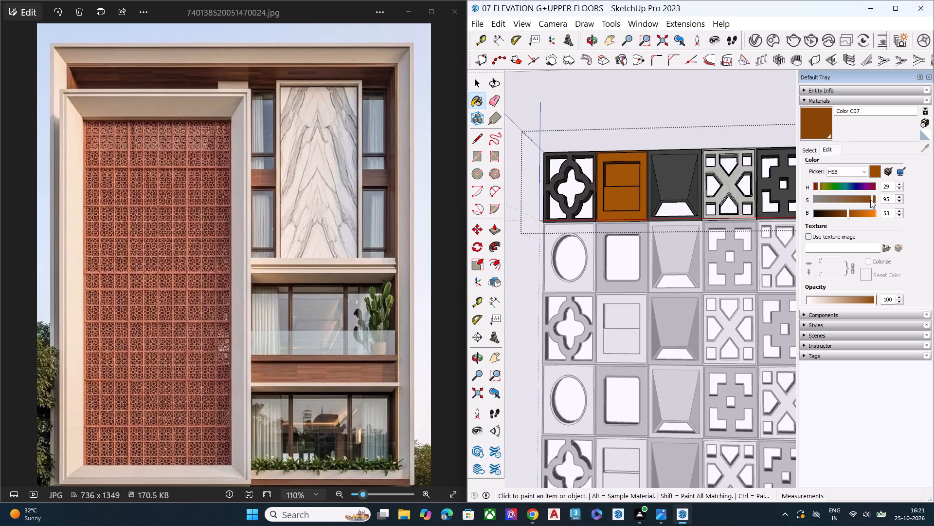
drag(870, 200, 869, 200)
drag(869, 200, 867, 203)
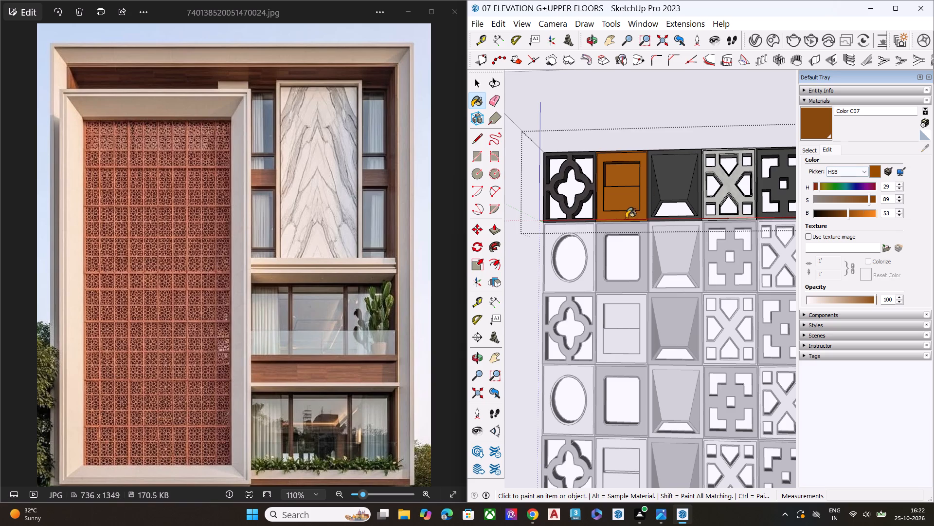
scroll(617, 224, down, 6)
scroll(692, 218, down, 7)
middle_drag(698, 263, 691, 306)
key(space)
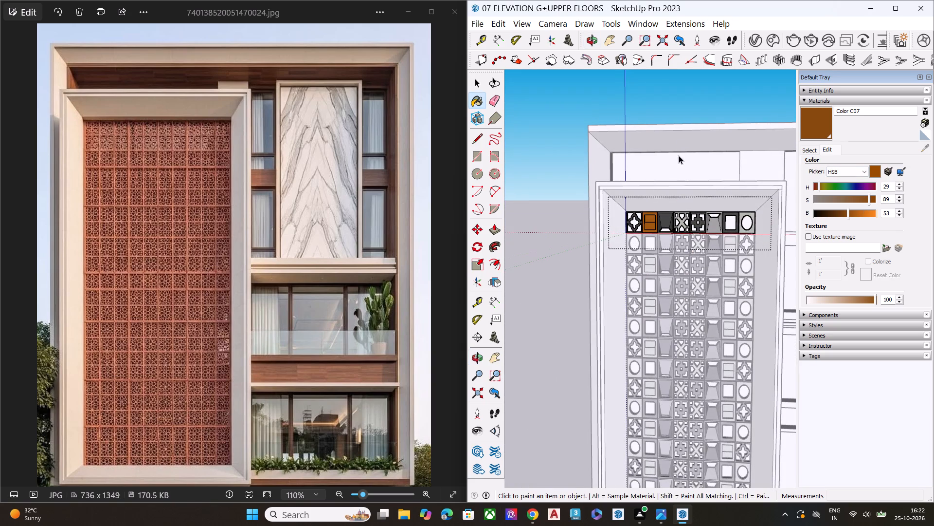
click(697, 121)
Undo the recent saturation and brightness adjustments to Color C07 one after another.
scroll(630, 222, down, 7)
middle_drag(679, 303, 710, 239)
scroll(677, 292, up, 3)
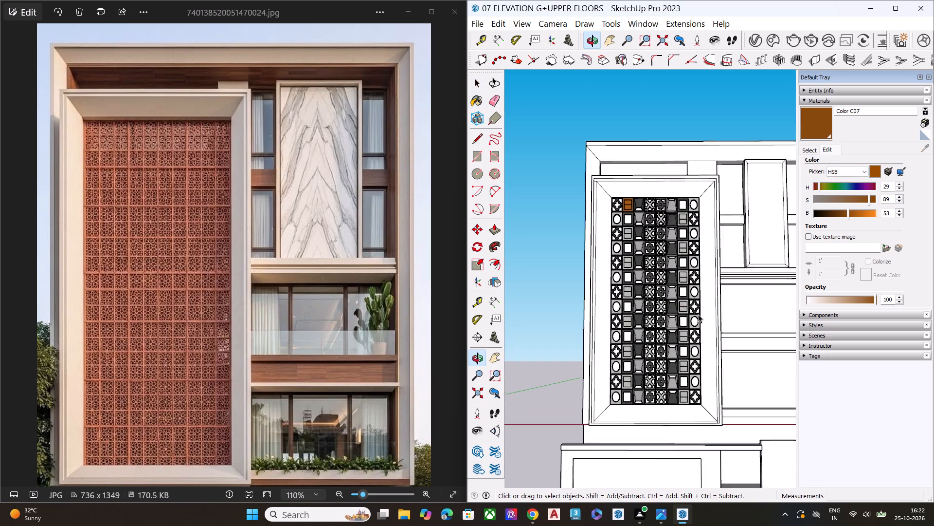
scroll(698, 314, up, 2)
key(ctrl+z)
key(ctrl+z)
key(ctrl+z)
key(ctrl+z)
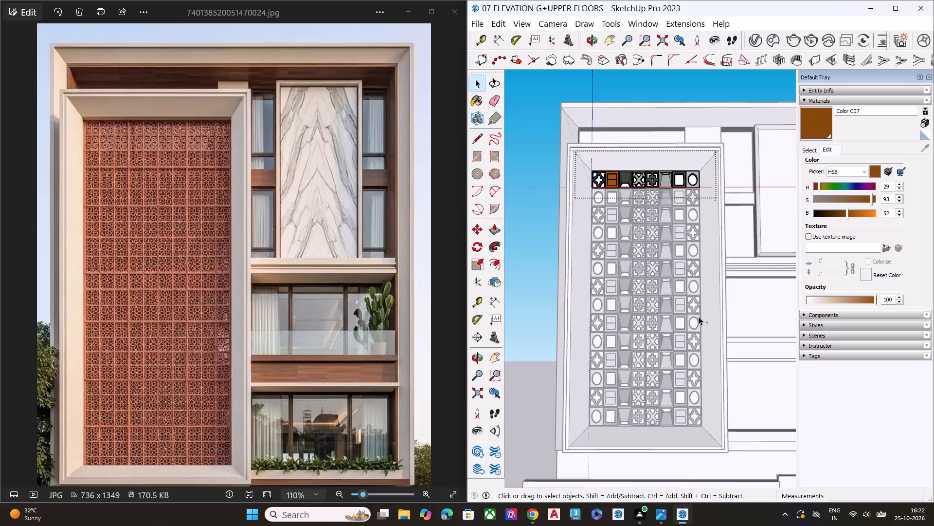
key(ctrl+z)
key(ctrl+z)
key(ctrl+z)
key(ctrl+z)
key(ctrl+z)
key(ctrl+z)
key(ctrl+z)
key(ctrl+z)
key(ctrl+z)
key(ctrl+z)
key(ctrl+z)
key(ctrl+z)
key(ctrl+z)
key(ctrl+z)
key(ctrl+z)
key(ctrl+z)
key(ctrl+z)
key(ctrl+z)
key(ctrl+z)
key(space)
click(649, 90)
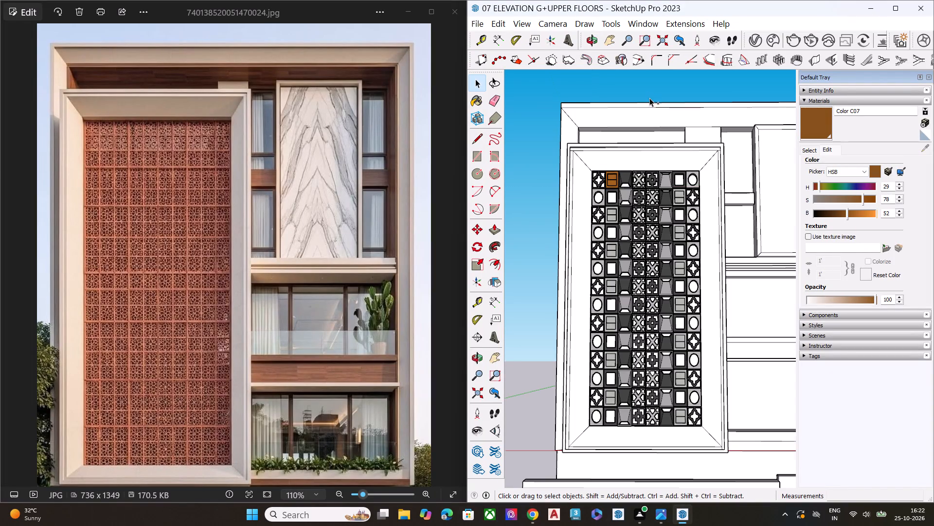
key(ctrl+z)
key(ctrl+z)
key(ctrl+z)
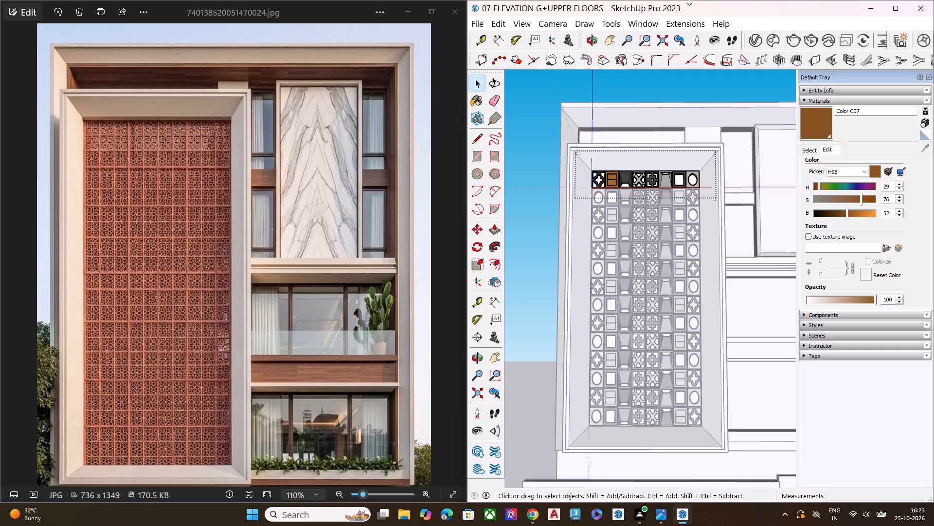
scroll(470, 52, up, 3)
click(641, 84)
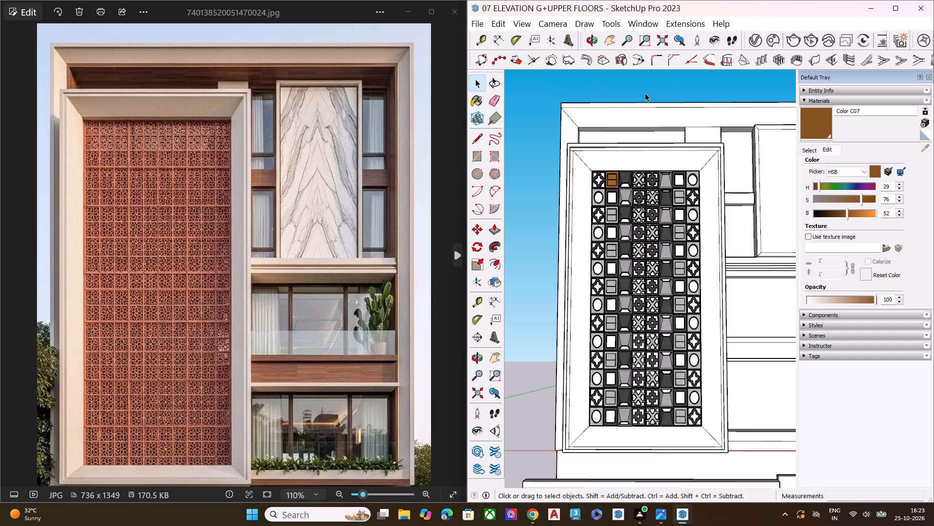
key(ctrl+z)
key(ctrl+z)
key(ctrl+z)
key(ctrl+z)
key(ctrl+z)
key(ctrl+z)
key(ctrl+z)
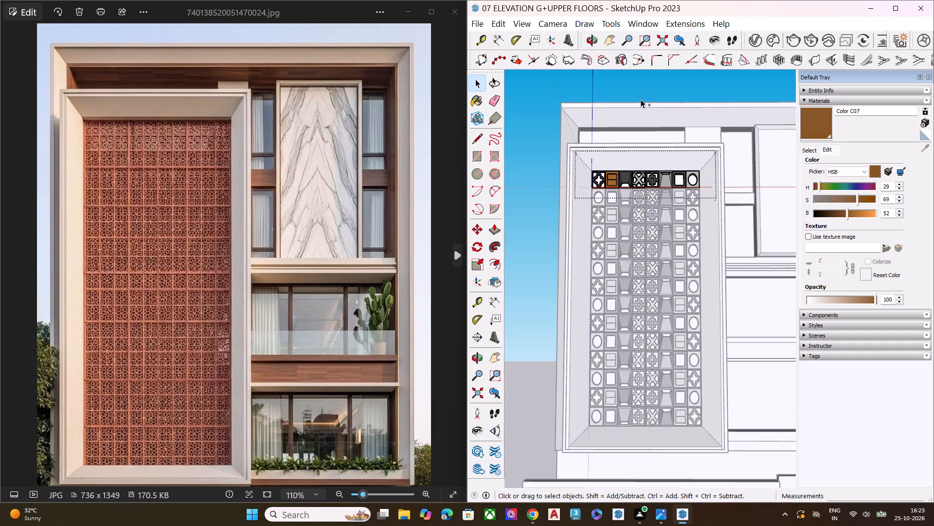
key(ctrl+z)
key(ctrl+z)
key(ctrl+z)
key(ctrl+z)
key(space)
Repaint the second tile of the screen's top row with Color M05 from the Colors library, and close the row group.
click(826, 149)
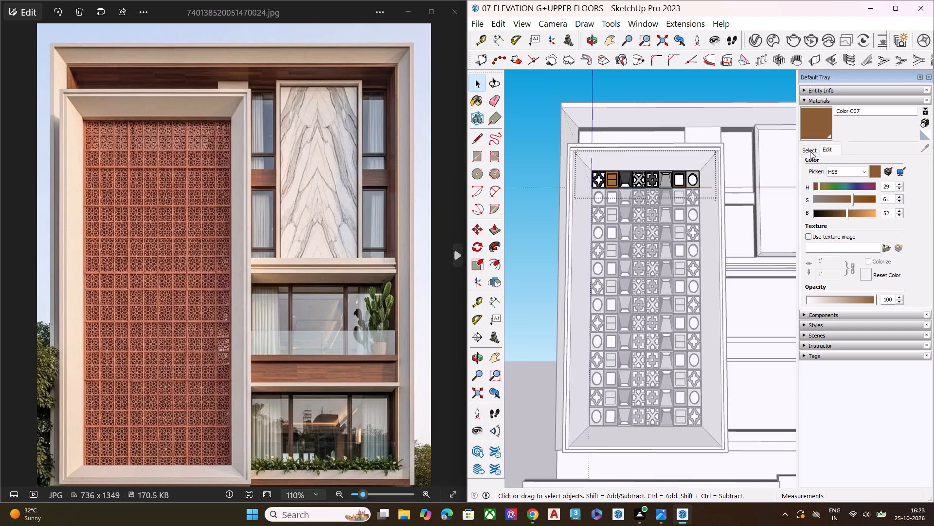
click(810, 151)
scroll(852, 227, down, 2)
scroll(855, 229, up, 3)
scroll(857, 232, down, 8)
scroll(862, 236, up, 1)
scroll(862, 236, down, 4)
scroll(863, 233, up, 1)
scroll(863, 233, down, 3)
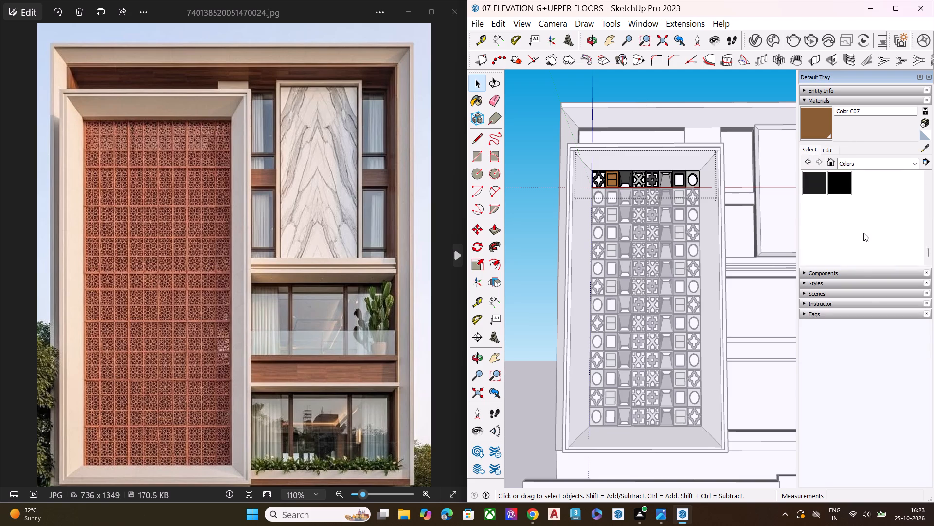
scroll(863, 233, down, 2)
scroll(863, 233, up, 2)
scroll(873, 237, down, 1)
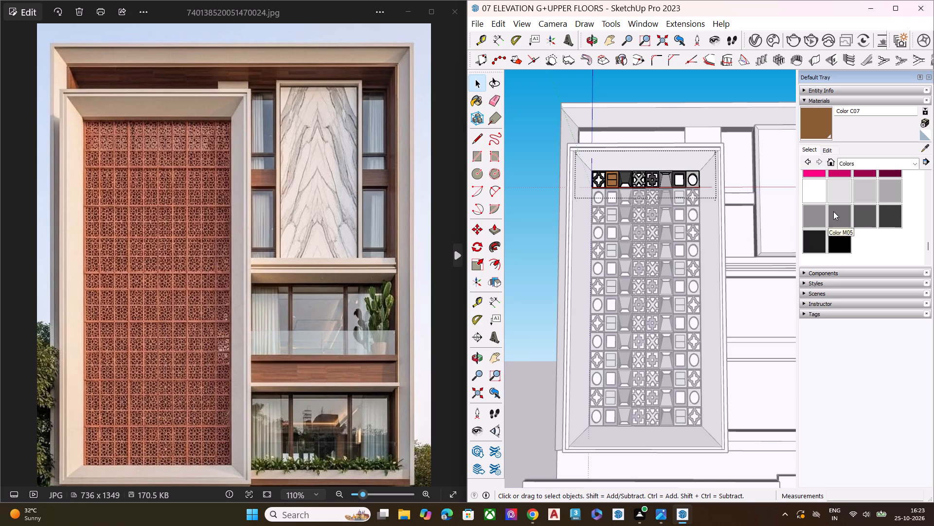
click(846, 215)
scroll(609, 176, up, 2)
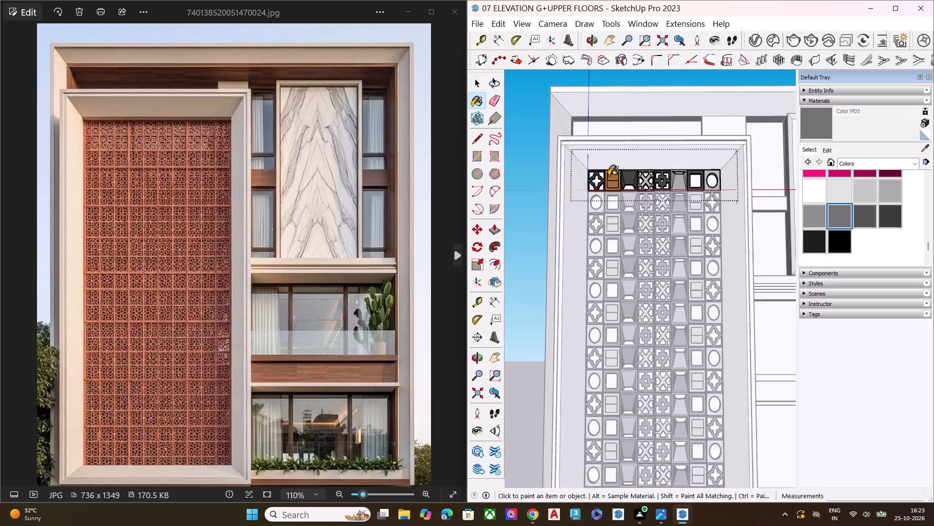
scroll(609, 176, up, 4)
click(617, 185)
scroll(622, 182, up, 6)
key(space)
scroll(579, 214, down, 11)
scroll(591, 212, up, 1)
scroll(591, 212, down, 2)
click(665, 96)
Explode the screen's top row group into its individual tiles.
middle_drag(653, 201, 652, 284)
scroll(624, 207, up, 8)
click(557, 219)
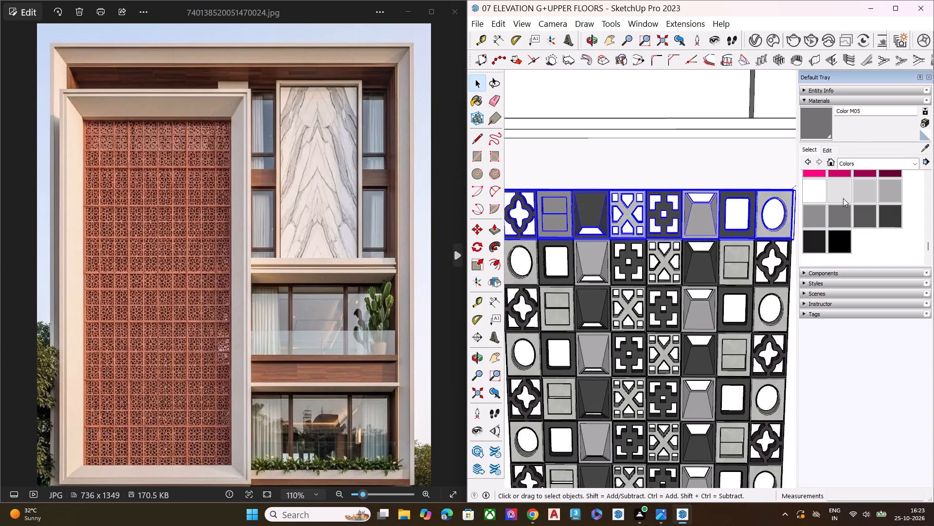
scroll(844, 198, up, 3)
click(552, 224)
right_click(552, 224)
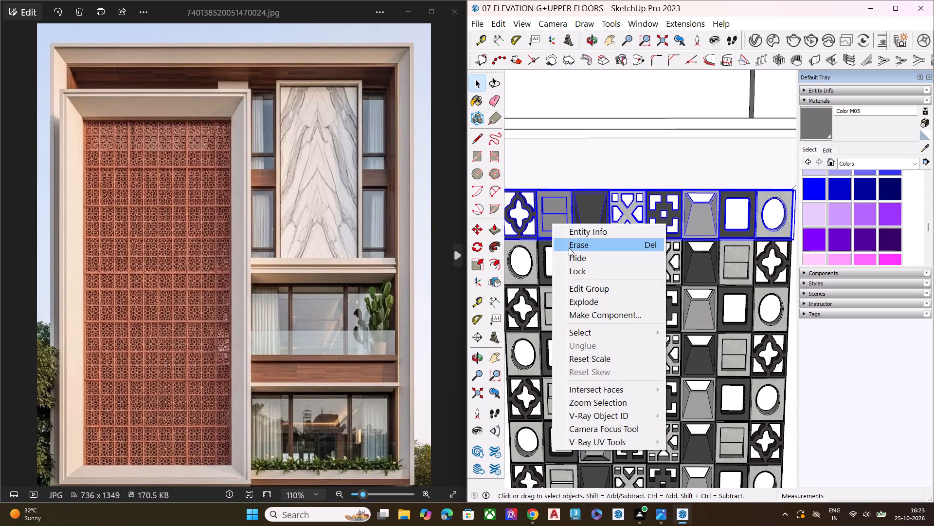
click(583, 298)
Cut the repainted second tile out of the screen's top row.
click(553, 225)
click(558, 225)
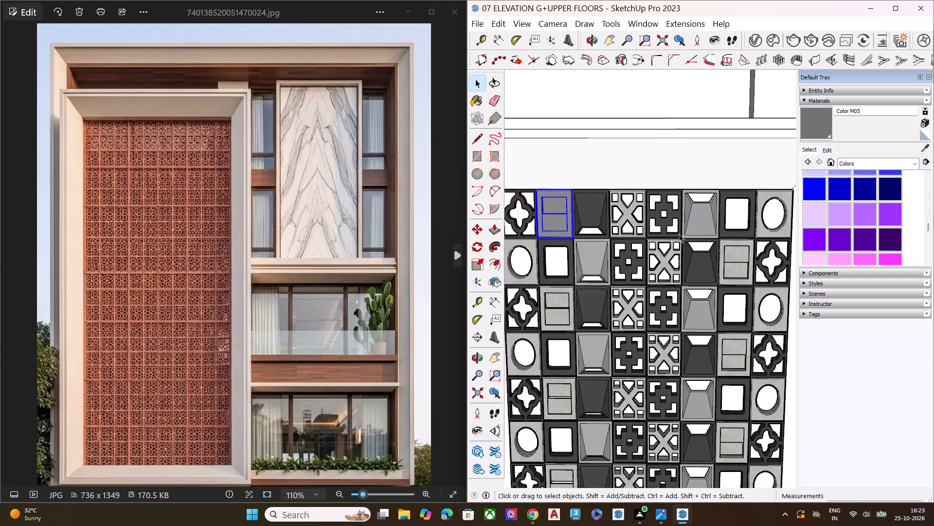
scroll(844, 215, down, 6)
scroll(852, 218, up, 4)
scroll(854, 225, down, 3)
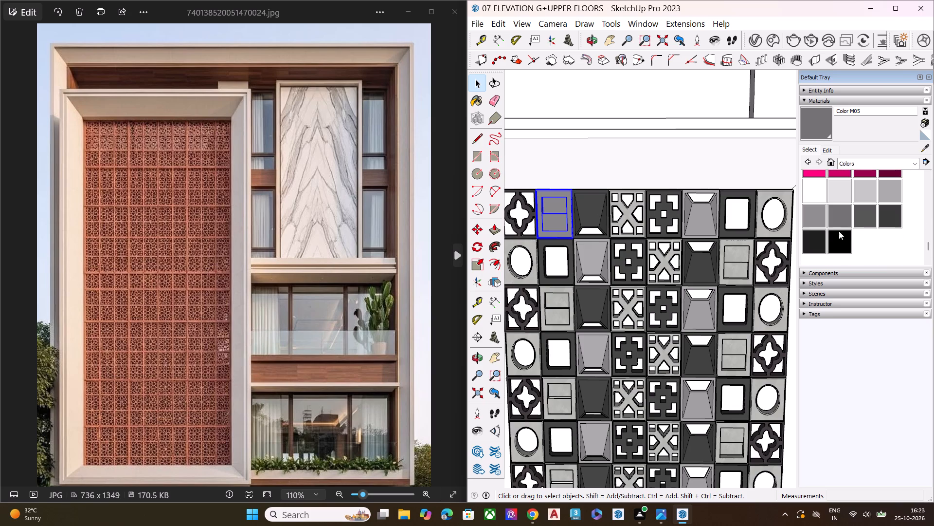
key(space)
scroll(673, 212, down, 10)
ctrl+scroll(673, 212, up, 1)
key(ctrl+x)
key(ctrl+x)
key(ctrl+x)
key(ctrl+x)
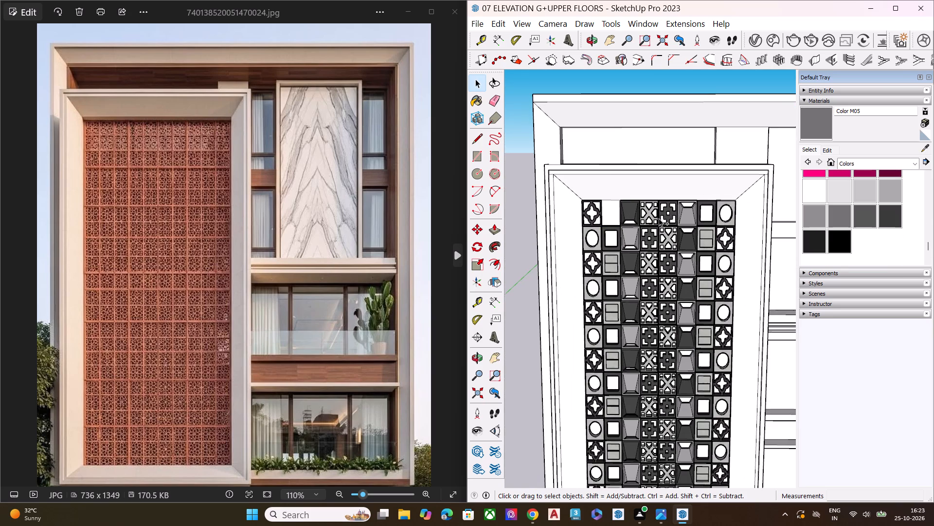
Undo the cut, the row explosion and the recent recolouring of the second tile in the screen's top row.
ctrl+scroll(592, 226, down, 6)
ctrl+scroll(587, 229, up, 1)
key(ctrl+z)
key(ctrl+z)
key(ctrl+z)
key(ctrl+z)
key(ctrl+z)
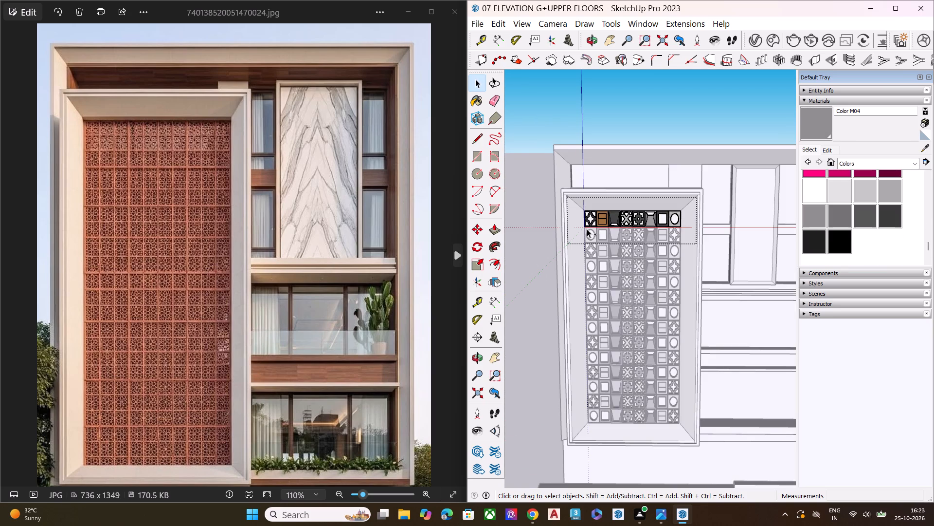
key(ctrl+z)
key(ctrl+z)
key(ctrl+z)
key(ctrl+z)
key(ctrl+z)
key(ctrl+z)
key(ctrl+z)
key(ctrl+z)
key(ctrl+z)
key(ctrl+z)
key(ctrl+z)
key(ctrl+z)
key(ctrl+z)
key(ctrl+z)
key(ctrl+z)
key(ctrl+z)
key(ctrl+z)
key(ctrl+z)
key(ctrl+z)
key(ctrl+z)
key(ctrl+z)
key(ctrl+z)
key(ctrl+z)
key(ctrl+z)
key(ctrl+z)
key(ctrl+z)
key(ctrl+z)
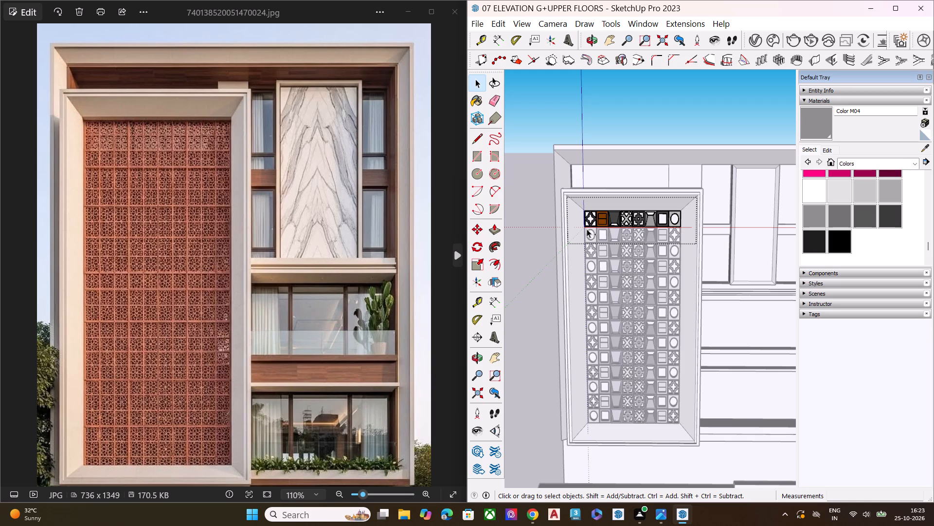
key(ctrl+z)
key(ctrl+z)
key(ctrl+z)
key(ctrl+z)
key(ctrl+z)
key(ctrl+z)
key(ctrl+z)
key(ctrl+z)
key(ctrl+z)
click(692, 125)
key(ctrl+z)
key(ctrl+z)
key(ctrl+z)
key(ctrl+z)
key(ctrl+z)
key(ctrl+z)
key(ctrl+z)
key(ctrl+z)
Close the screen's top row group and return to the whole model.
click(822, 131)
scroll(613, 227, down, 1)
scroll(613, 227, up, 13)
click(600, 218)
scroll(591, 225, down, 1)
scroll(590, 225, up, 1)
scroll(589, 226, down, 5)
key(space)
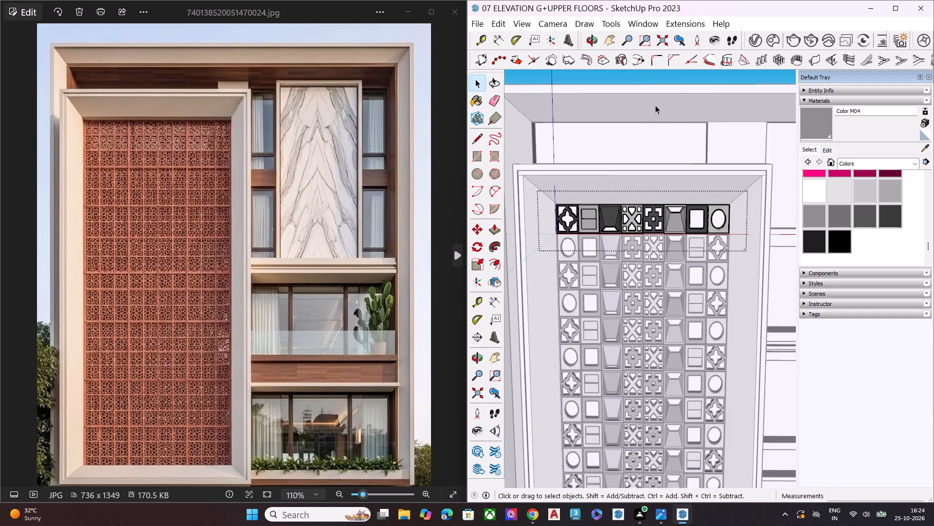
click(680, 75)
Examine the whole building model from the front and both sides, checking the tile screen and the recessed bays.
scroll(608, 233, down, 7)
middle_drag(611, 282, 620, 167)
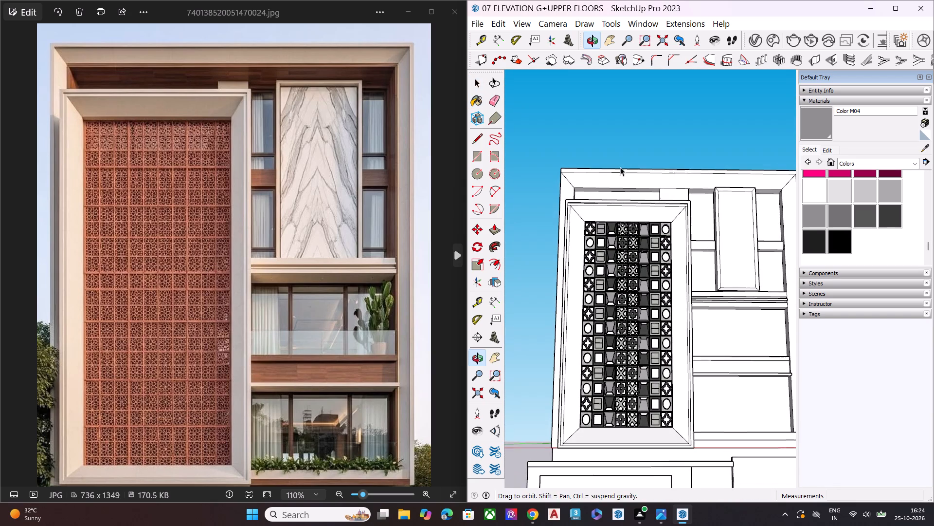
key(space)
scroll(604, 206, down, 7)
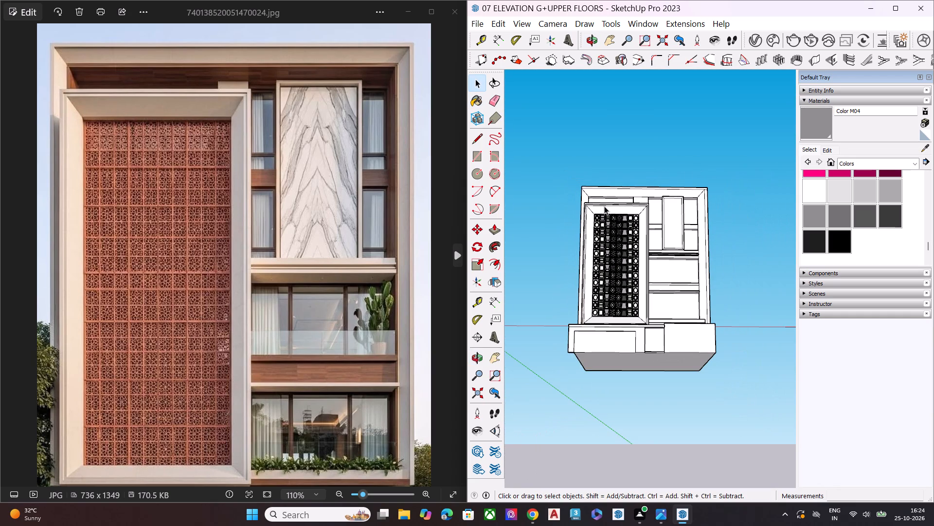
scroll(602, 208, down, 4)
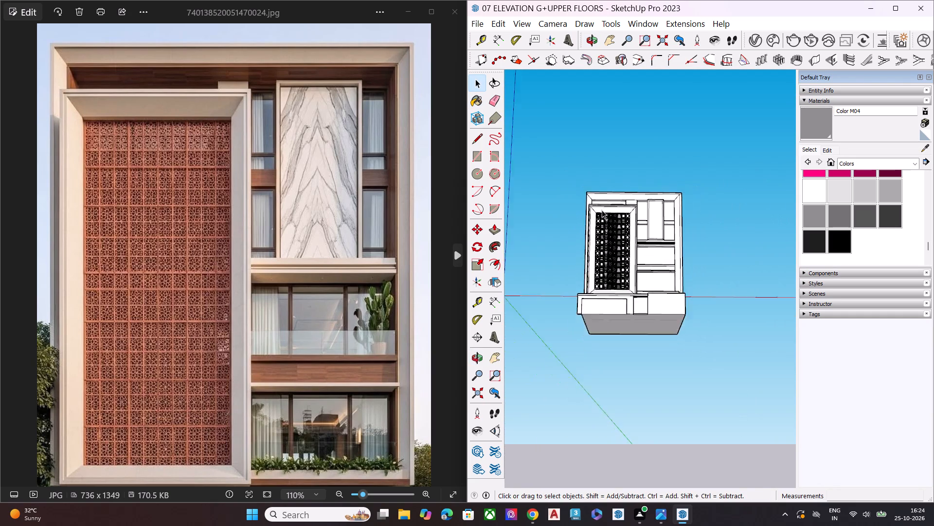
scroll(602, 210, down, 7)
key(space)
scroll(616, 277, up, 7)
middle_drag(628, 237, 653, 381)
scroll(623, 295, up, 4)
scroll(604, 252, down, 2)
scroll(604, 252, up, 2)
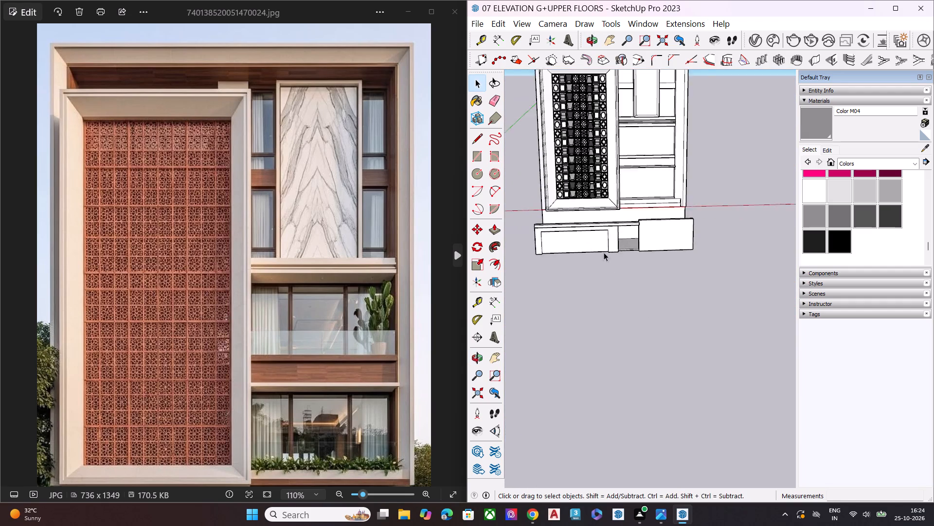
scroll(604, 252, up, 2)
scroll(610, 256, down, 4)
scroll(656, 291, up, 1)
scroll(657, 293, down, 4)
middle_drag(640, 288, 708, 223)
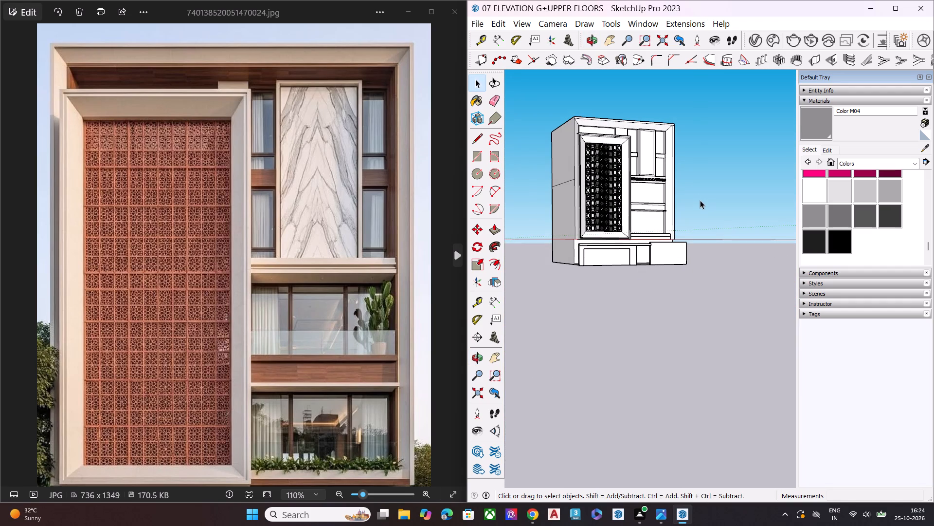
scroll(608, 168, up, 7)
scroll(595, 175, down, 1)
scroll(595, 175, up, 2)
scroll(595, 175, down, 2)
scroll(595, 175, up, 5)
scroll(564, 201, down, 4)
key(space)
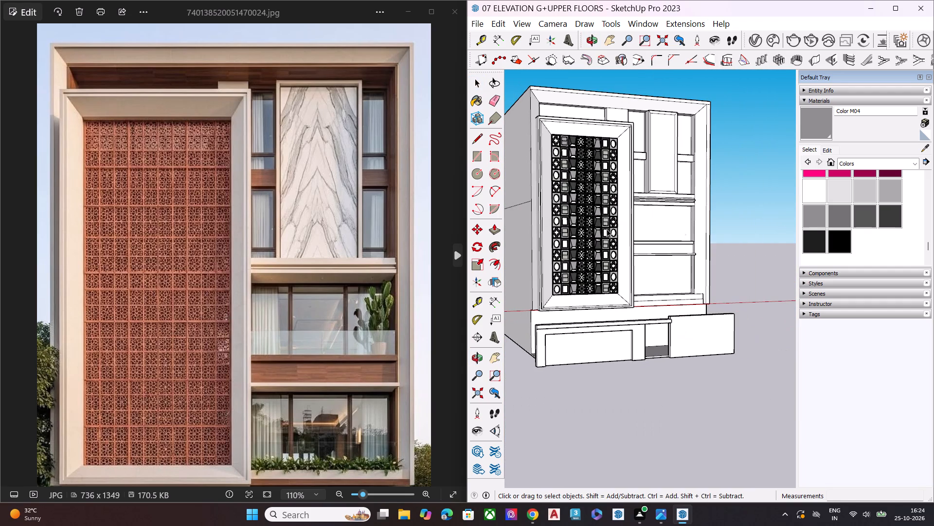
click(728, 203)
middle_drag(738, 229, 522, 265)
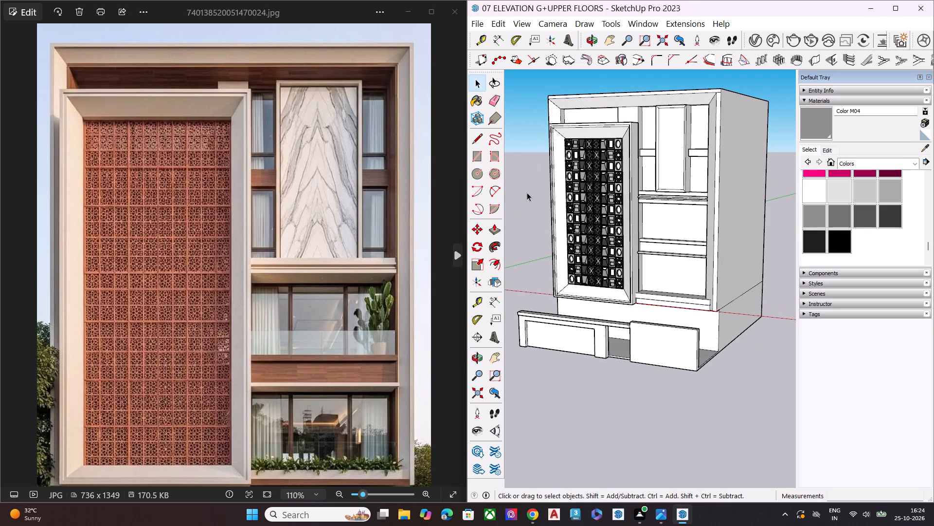
Push the back wall of the lower recessed bay beside the screen inward about 8 1/2", plus a further 7' 8 3/4".
scroll(646, 252, down, 1)
middle_drag(688, 252, 579, 318)
scroll(627, 242, up, 3)
scroll(652, 220, down, 1)
scroll(652, 220, up, 1)
scroll(652, 220, down, 2)
scroll(652, 220, up, 2)
scroll(652, 220, down, 1)
scroll(652, 220, up, 3)
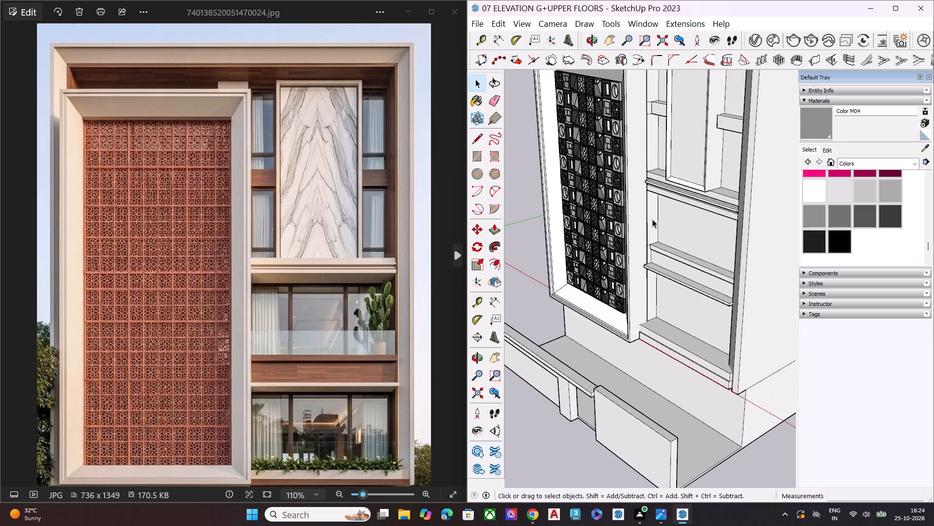
middle_drag(715, 248, 708, 182)
scroll(708, 186, up, 9)
click(675, 247)
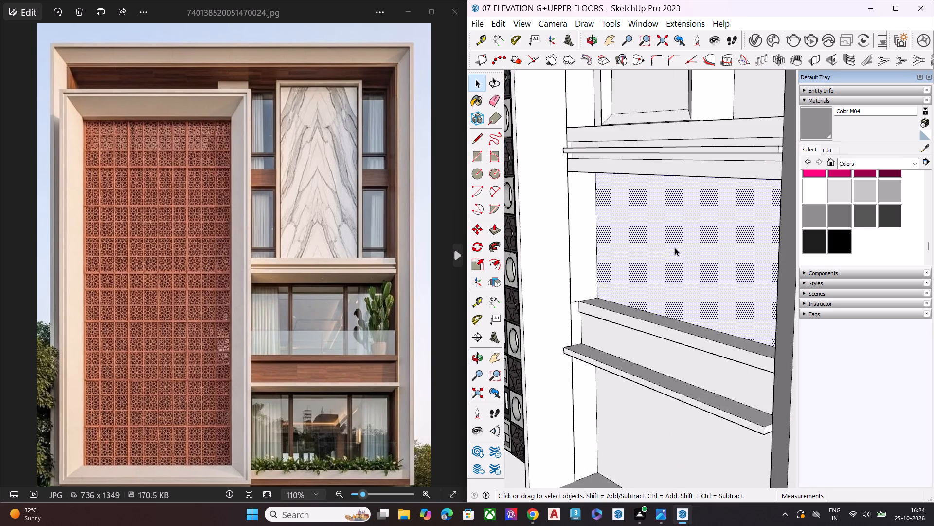
scroll(664, 257, down, 6)
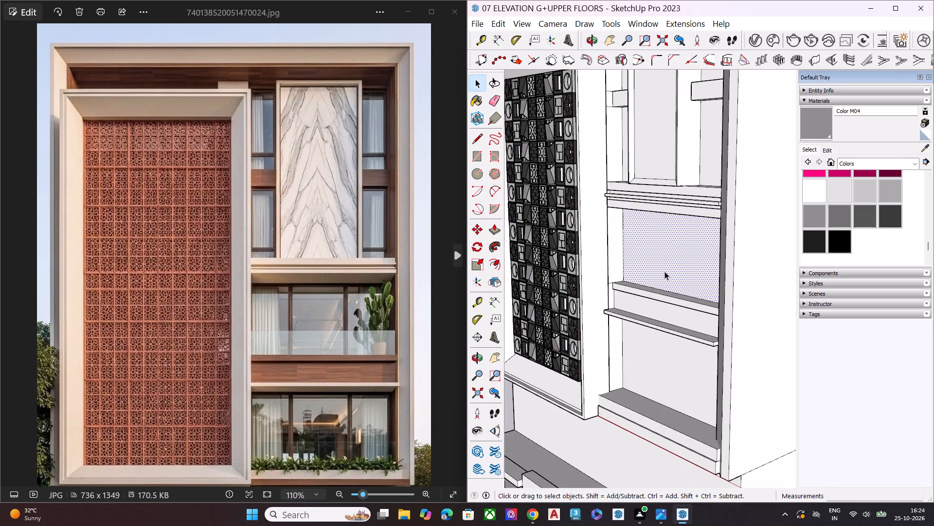
middle_drag(670, 354, 672, 266)
scroll(672, 266, up, 1)
click(669, 373)
key(p)
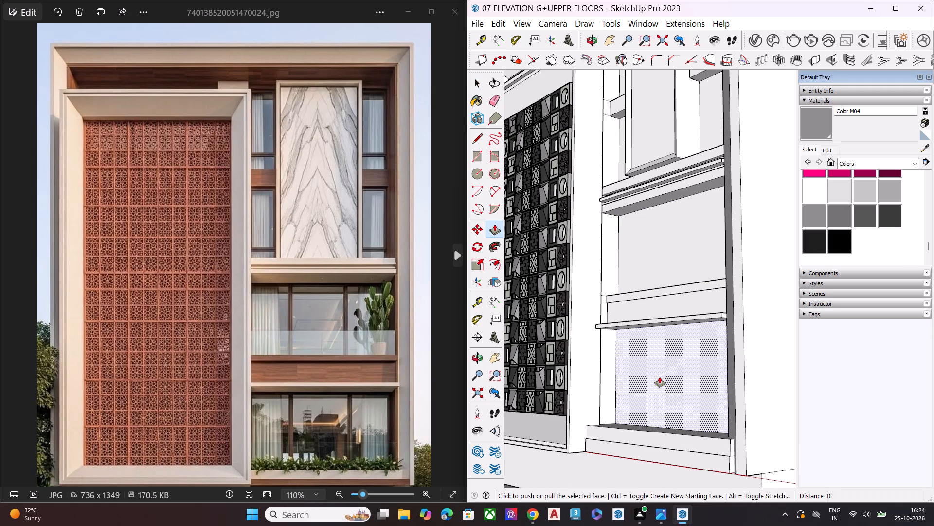
drag(660, 377, 665, 376)
drag(673, 365, 680, 362)
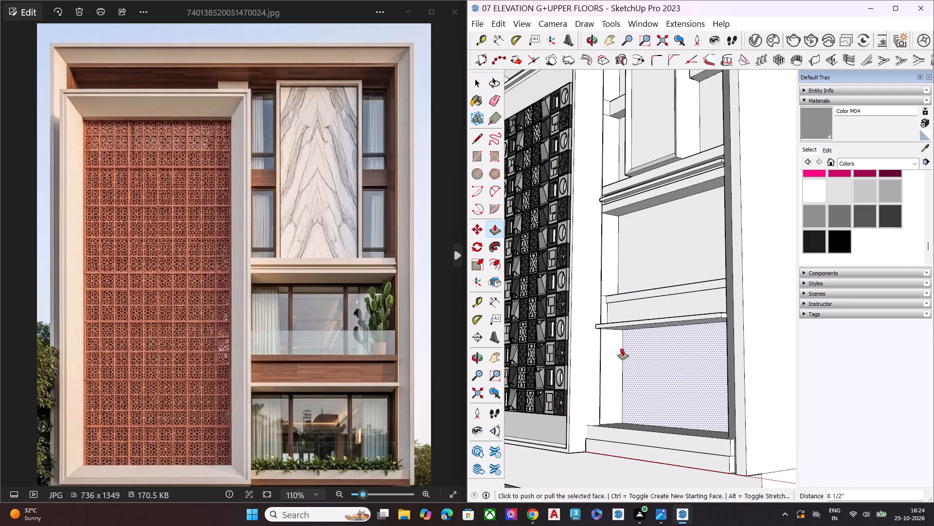
click(621, 333)
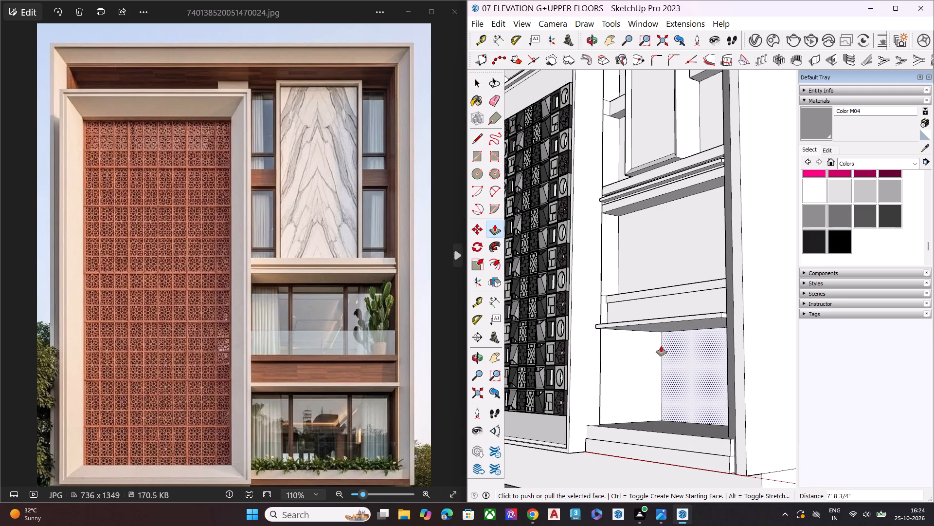
click(661, 346)
key(space)
Push the back wall of the recessed bay above inward to the same depth as the lower bay.
click(619, 245)
click(641, 245)
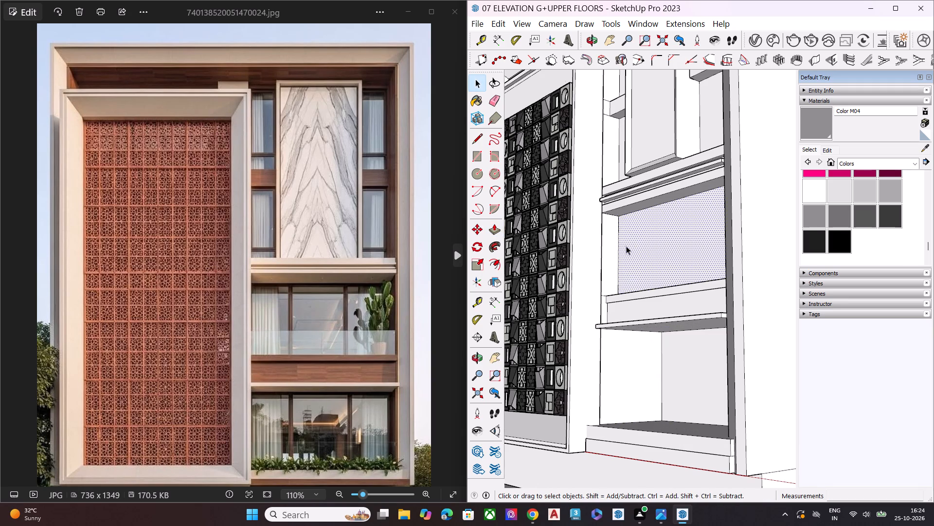
key(p)
click(617, 219)
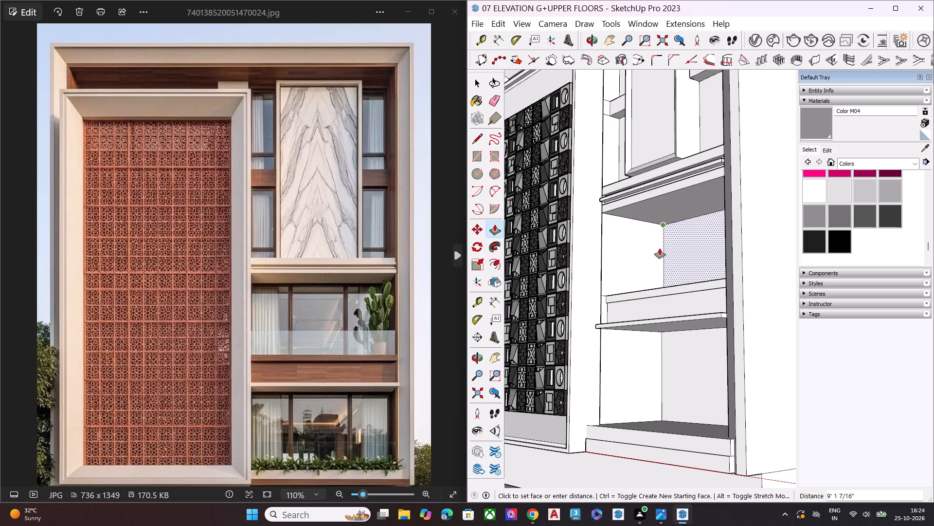
click(665, 351)
key(space)
Examine the deepened bays and the overall front elevation from several angles against the reference image.
scroll(601, 211, down, 4)
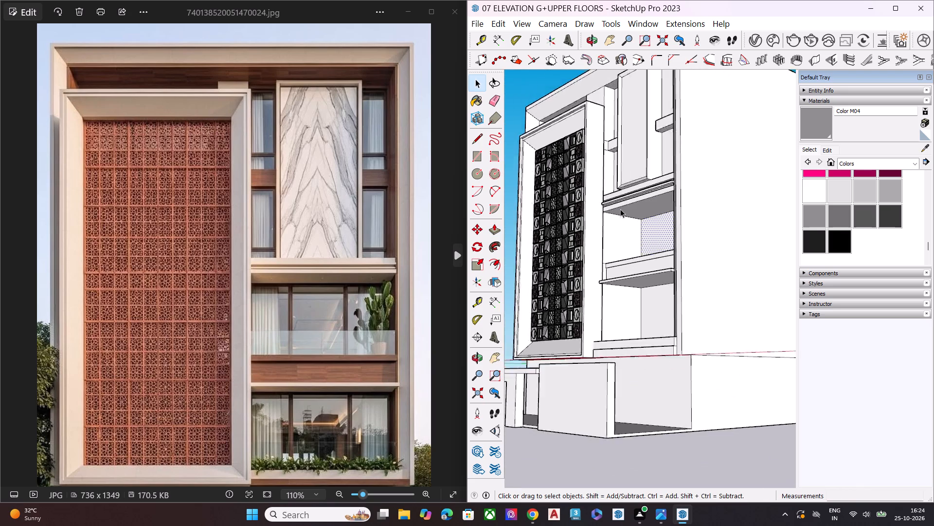
scroll(620, 209, down, 7)
scroll(635, 224, up, 1)
scroll(637, 227, down, 2)
click(745, 113)
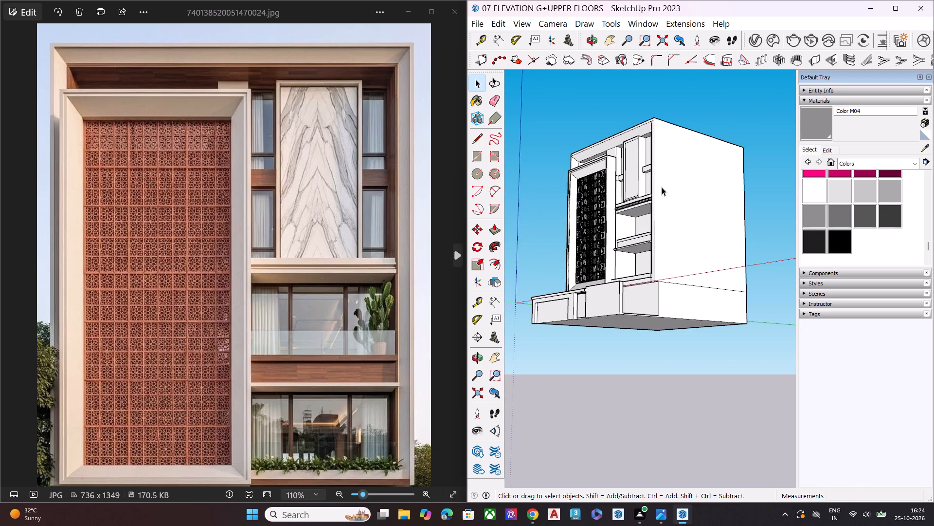
scroll(662, 187, down, 6)
middle_drag(664, 240, 823, 301)
scroll(790, 259, up, 7)
key(space)
middle_drag(646, 259, 611, 209)
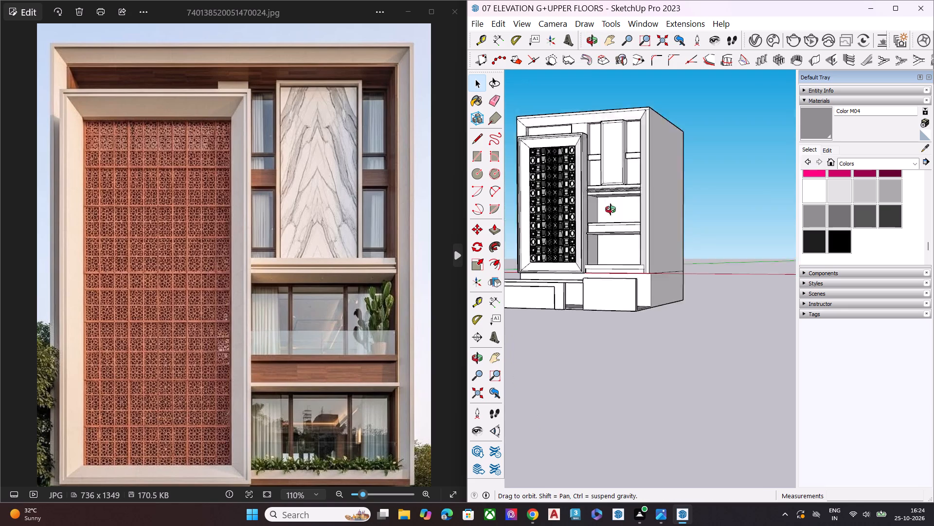
middle_drag(611, 209, 580, 58)
middle_drag(598, 198, 585, 399)
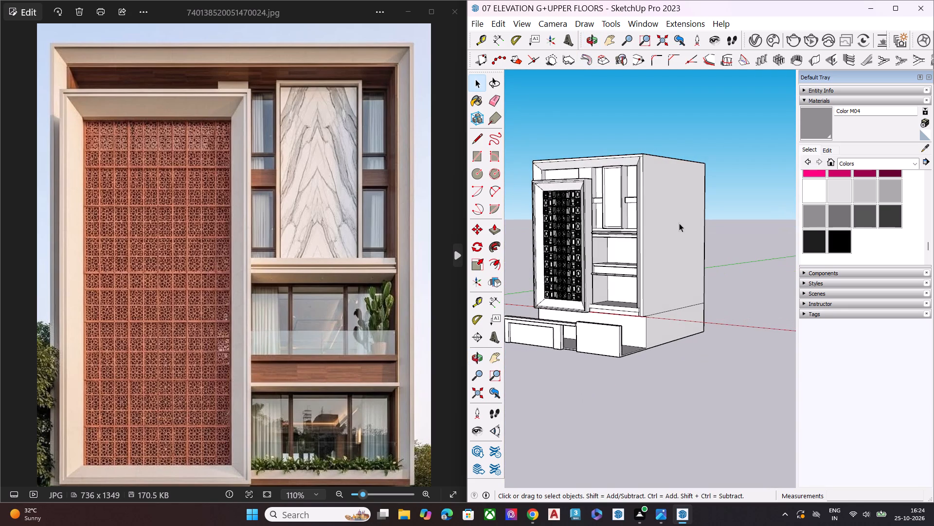
scroll(615, 273, down, 6)
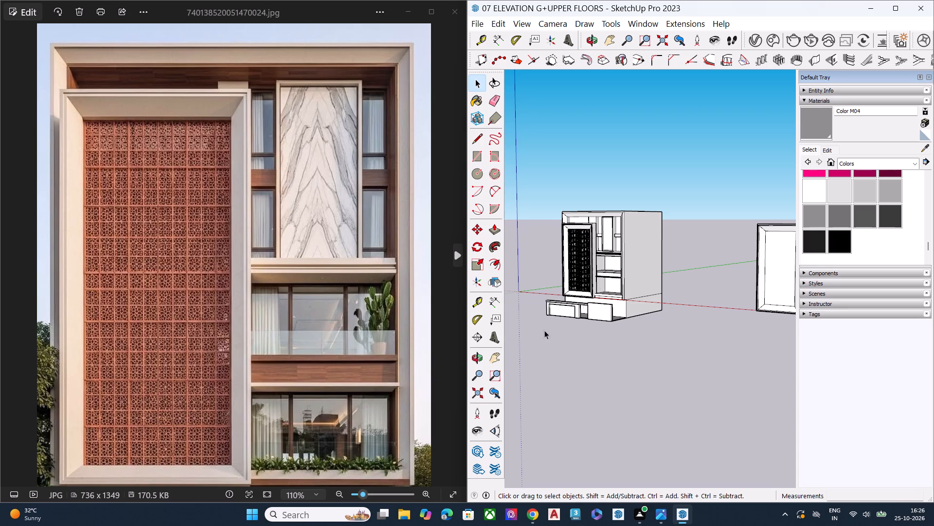
scroll(586, 347, down, 6)
key(space)
scroll(597, 366, up, 1)
middle_drag(589, 341, 610, 289)
scroll(610, 289, up, 6)
scroll(589, 327, down, 1)
scroll(586, 329, up, 5)
key(space)
scroll(630, 309, down, 1)
middle_drag(638, 308, 741, 311)
scroll(730, 311, up, 3)
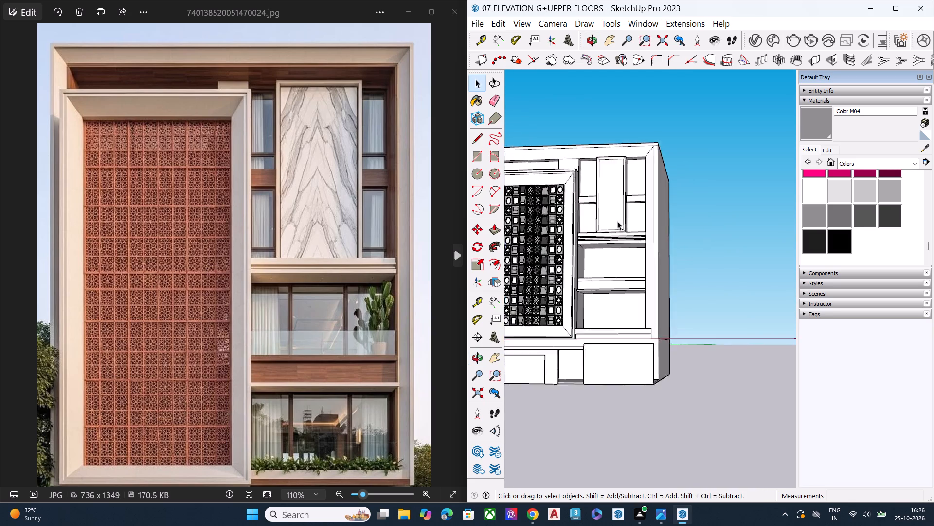
scroll(617, 221, up, 4)
scroll(613, 271, down, 7)
middle_drag(573, 327, 610, 335)
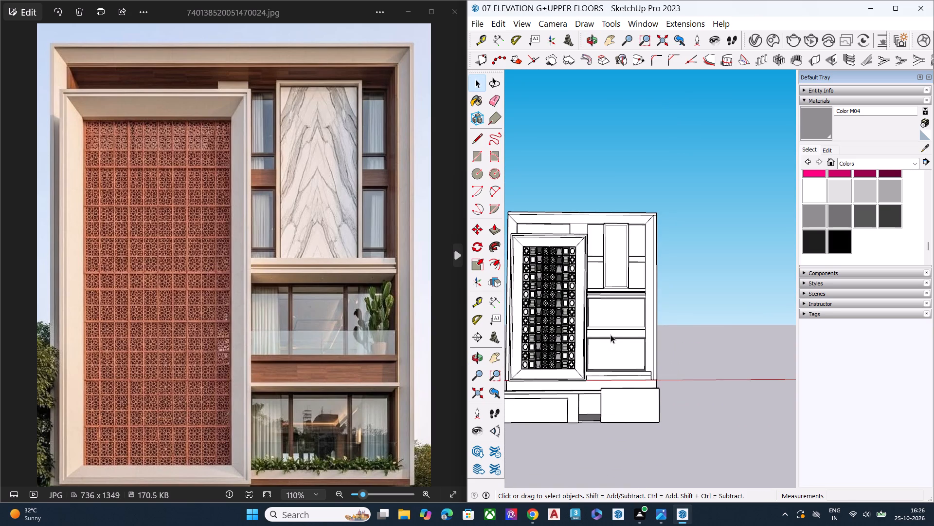
scroll(611, 335, up, 2)
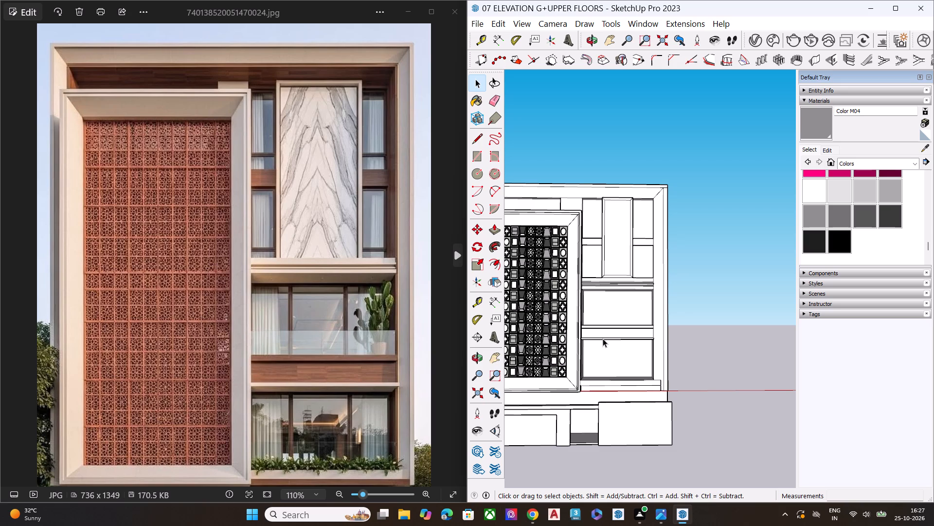
key(space)
click(713, 233)
key(space)
middle_drag(688, 293, 712, 387)
scroll(635, 321, down, 5)
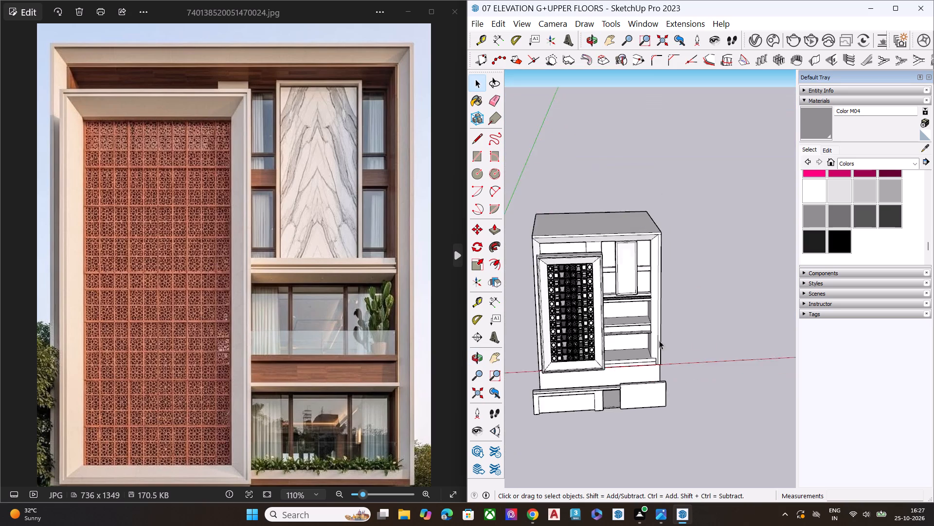
scroll(659, 340, down, 3)
scroll(584, 347, up, 10)
middle_drag(584, 346, 658, 301)
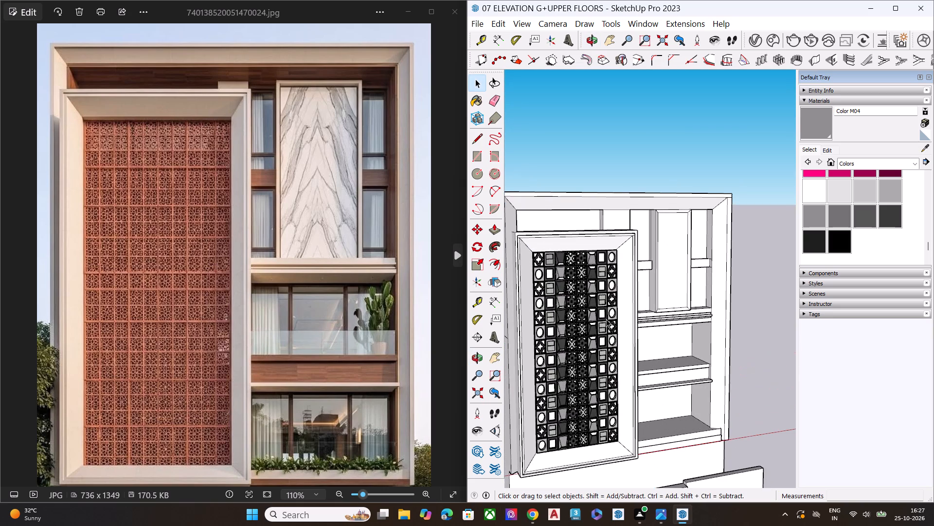
Delete the stray edge running across the building's side wall.
middle_drag(608, 316, 569, 284)
scroll(569, 284, up, 1)
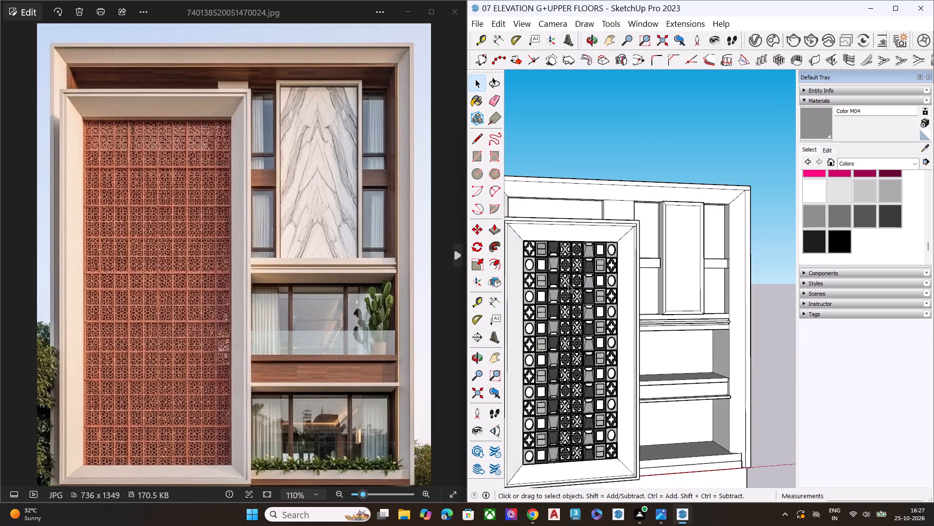
scroll(568, 284, down, 6)
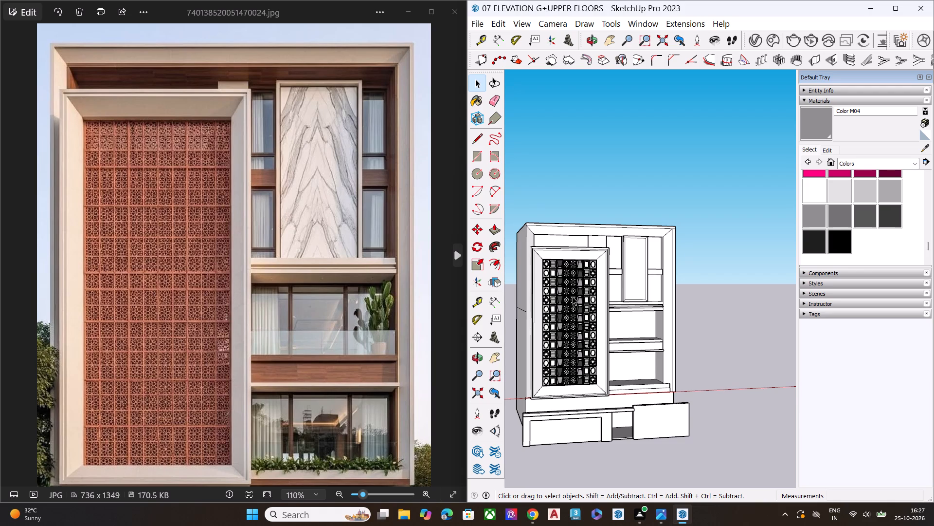
scroll(573, 297, up, 1)
scroll(471, 329, up, 4)
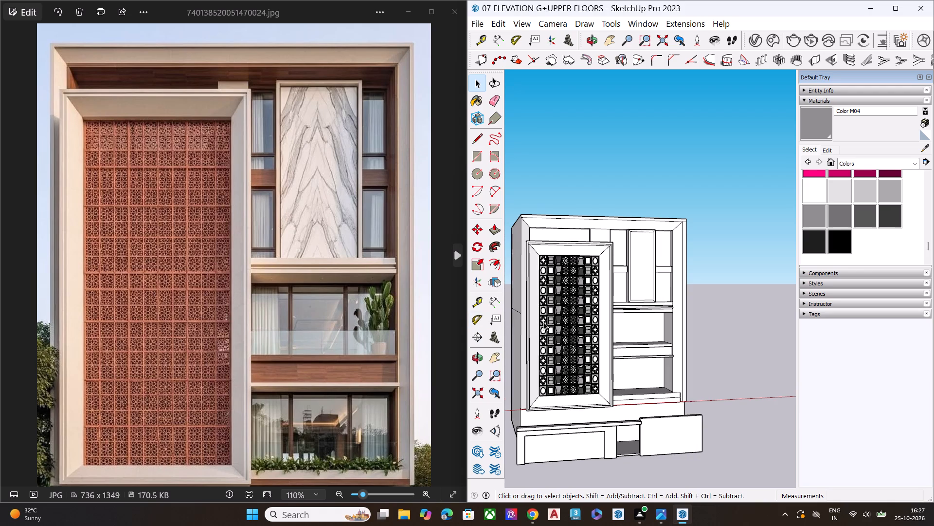
scroll(568, 328, down, 5)
middle_drag(557, 359, 576, 325)
scroll(566, 328, up, 8)
click(545, 307)
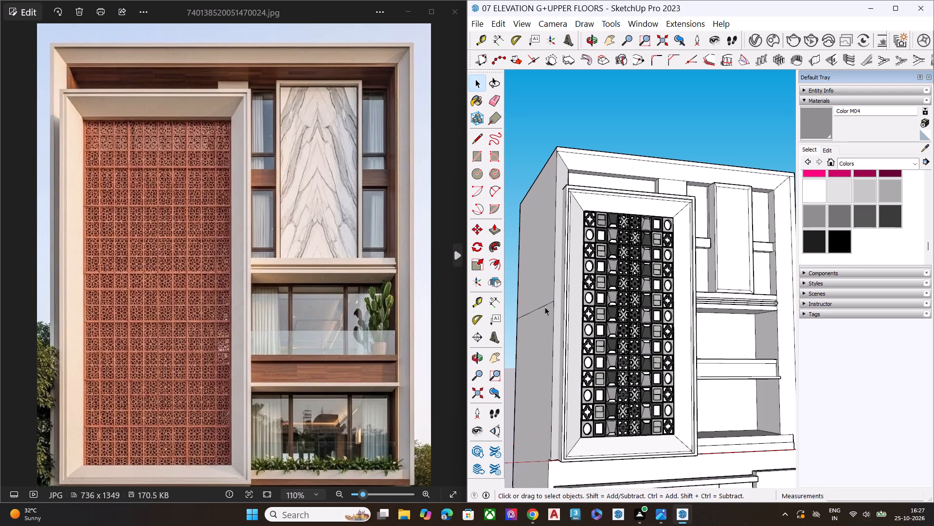
key(Delete)
scroll(545, 307, down, 5)
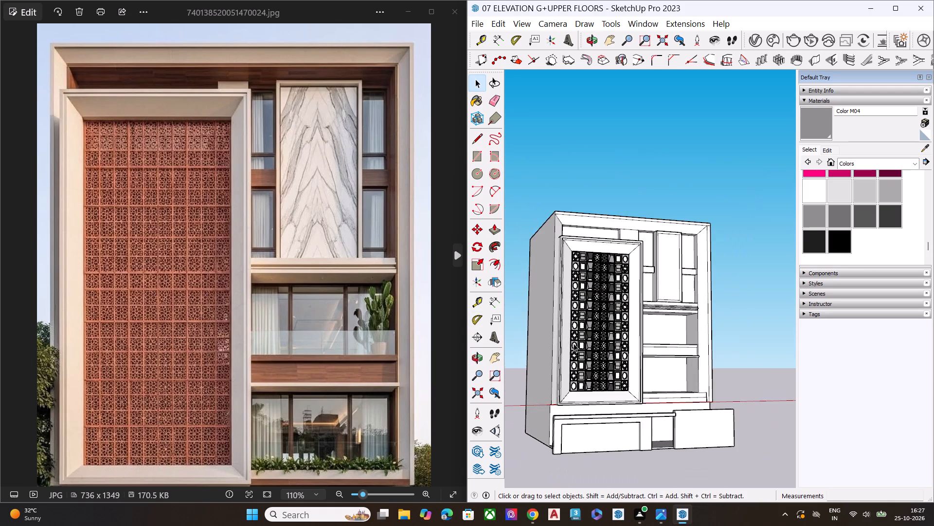
Examine the cleaned side wall, the tile screen and the upper window bays from several angles.
middle_drag(572, 345, 542, 358)
scroll(568, 332, up, 5)
scroll(589, 319, down, 1)
scroll(594, 319, up, 1)
scroll(613, 320, down, 4)
key(space)
key(space)
double_click(665, 176)
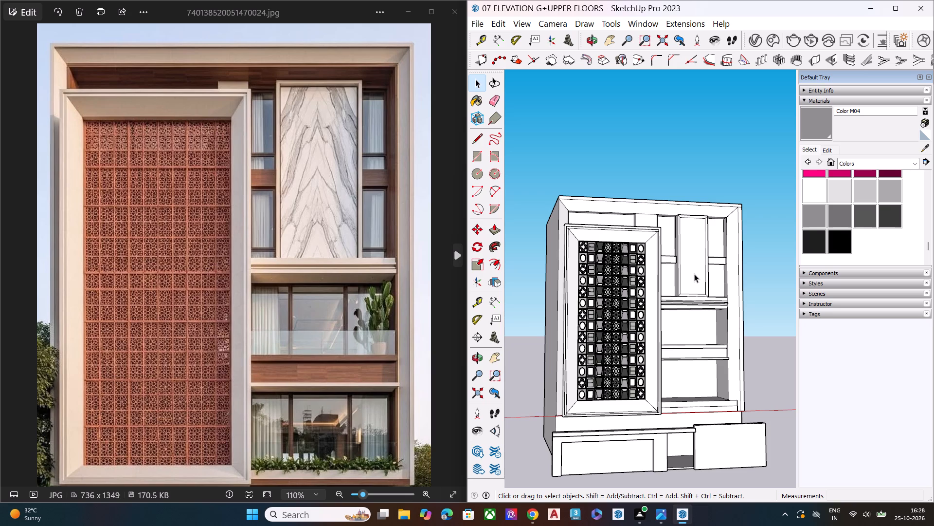
key(space)
key(space)
key(space)
key(space)
key(space)
key(space)
middle_drag(674, 279, 605, 353)
scroll(648, 345, up, 1)
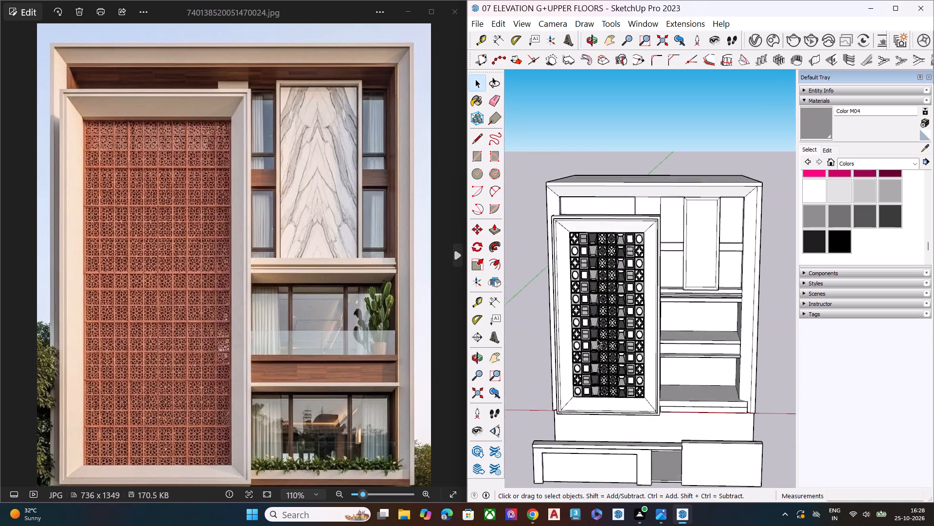
scroll(597, 339, up, 1)
scroll(664, 271, down, 1)
scroll(670, 266, up, 5)
middle_drag(654, 299, 669, 215)
scroll(685, 197, up, 2)
key(space)
scroll(729, 117, down, 5)
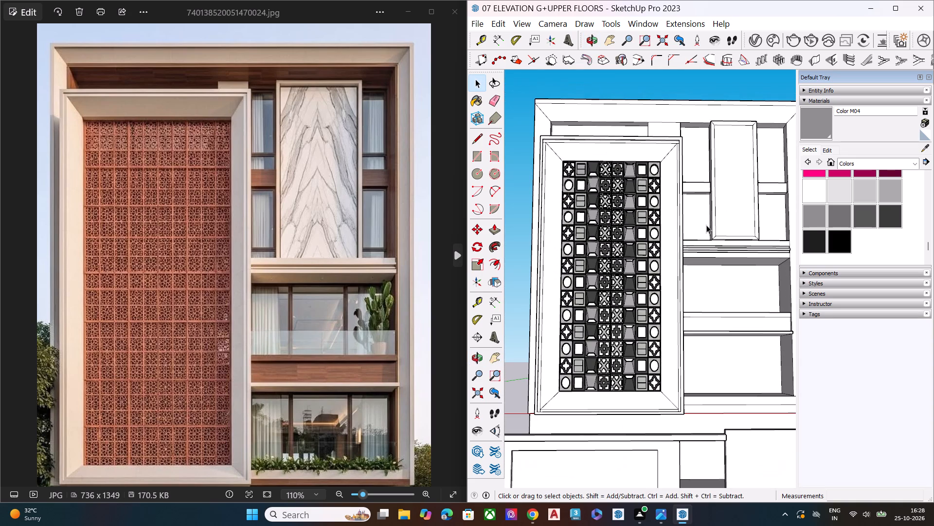
middle_drag(686, 239, 677, 244)
Open the V-Ray Asset Editor's materials and briefly check the Cosmos material browser.
click(759, 38)
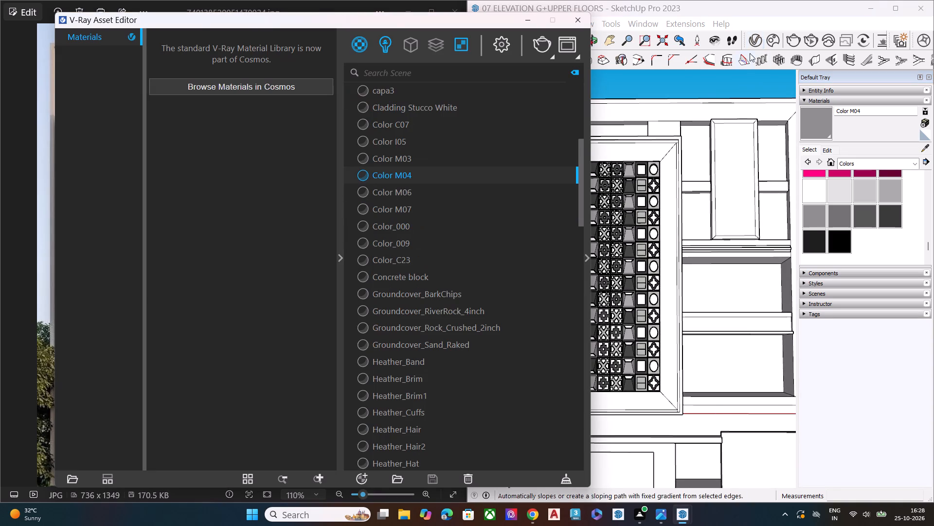
click(274, 86)
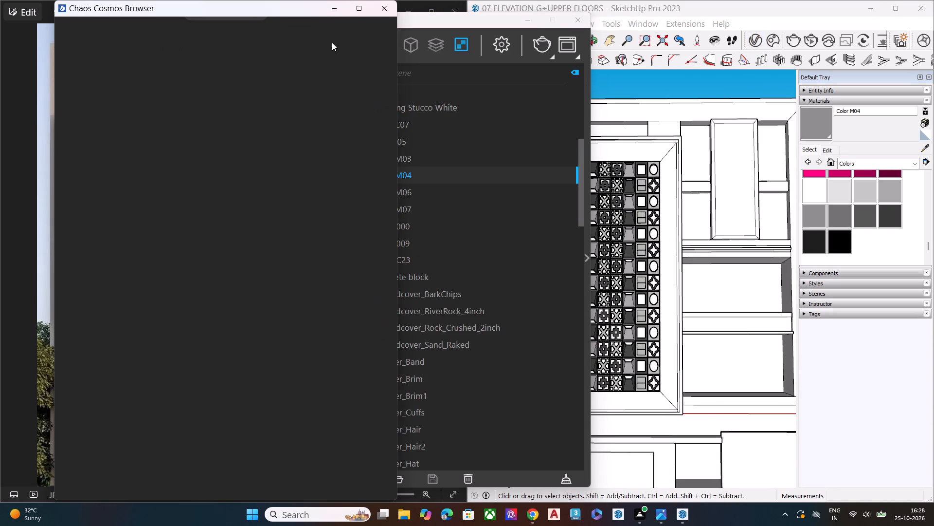
click(388, 12)
Look through the scene's V-Ray material list for wood and other finishes matching the reference image.
scroll(409, 281, down, 5)
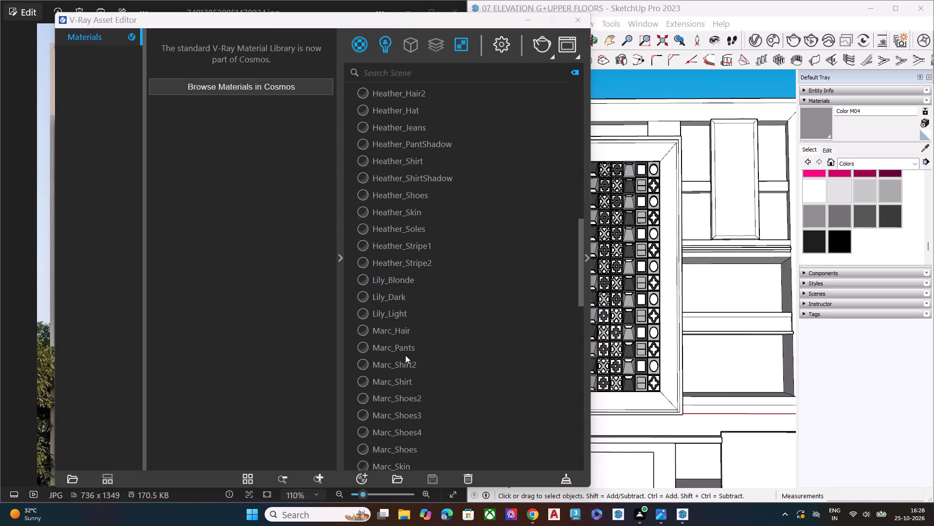
scroll(403, 343, down, 3)
scroll(403, 343, up, 1)
scroll(403, 343, down, 13)
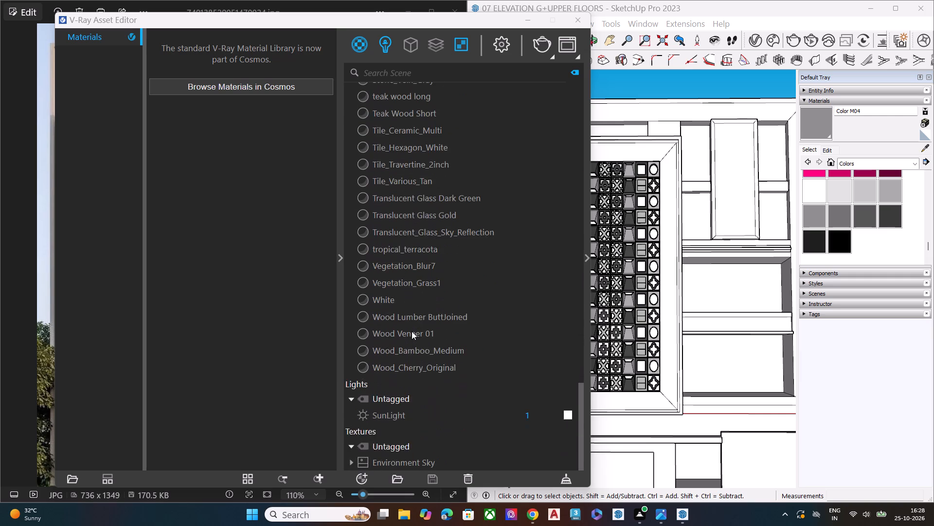
scroll(412, 331, up, 2)
scroll(412, 331, down, 1)
scroll(412, 331, up, 11)
scroll(412, 331, down, 3)
scroll(412, 331, up, 1)
scroll(412, 331, down, 2)
scroll(412, 331, up, 1)
scroll(412, 331, down, 2)
scroll(412, 331, up, 17)
scroll(407, 310, down, 1)
scroll(407, 310, up, 2)
scroll(407, 310, down, 5)
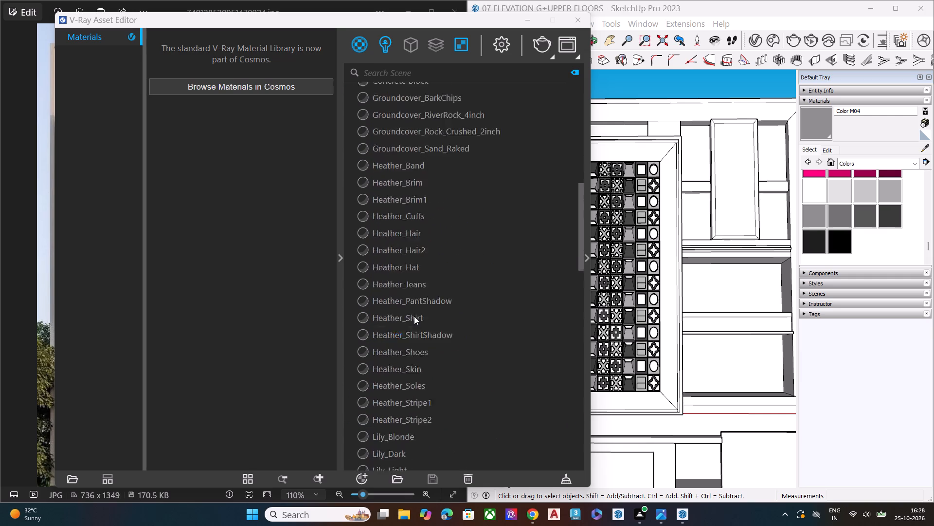
scroll(414, 316, down, 10)
scroll(426, 301, up, 2)
scroll(426, 301, down, 14)
Preview the scene's wood materials from Wood_Cherry_Original up to Wood Lumber ButtJoined.
click(411, 370)
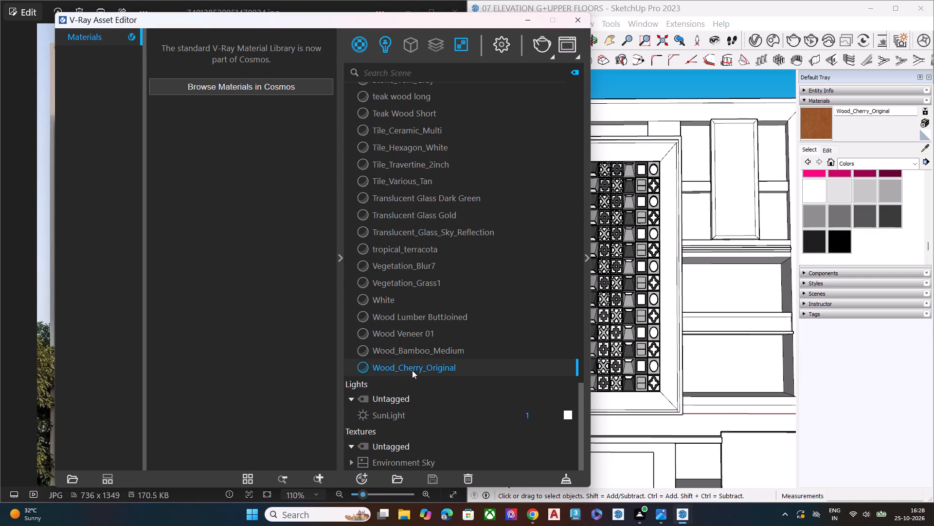
click(586, 256)
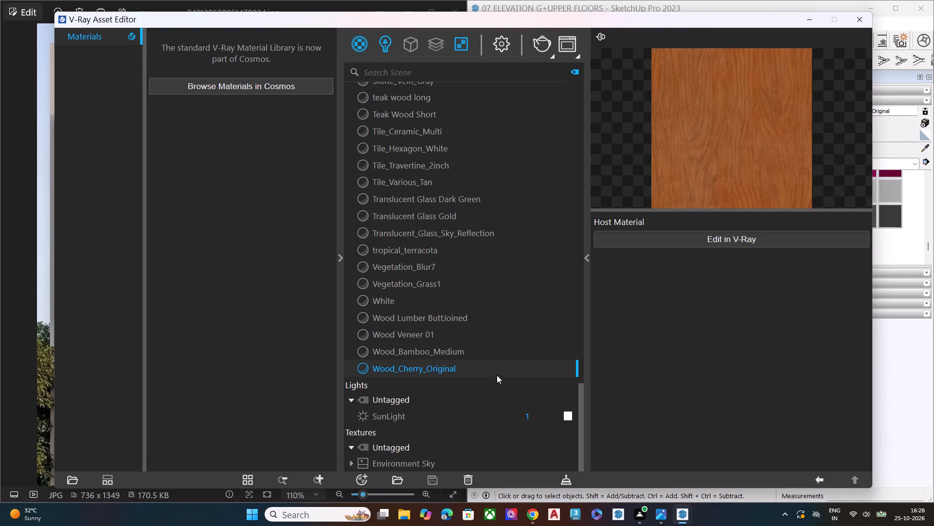
click(432, 350)
click(401, 343)
click(411, 337)
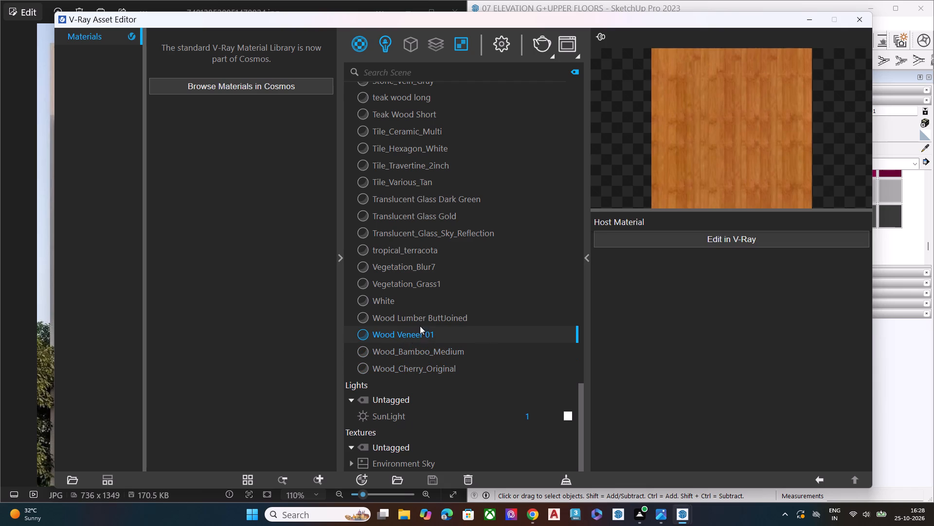
click(426, 319)
Preview the White, vegetation, tropical_terracota, translucent glass and tile materials up to Tile_Hexagon_White.
click(378, 303)
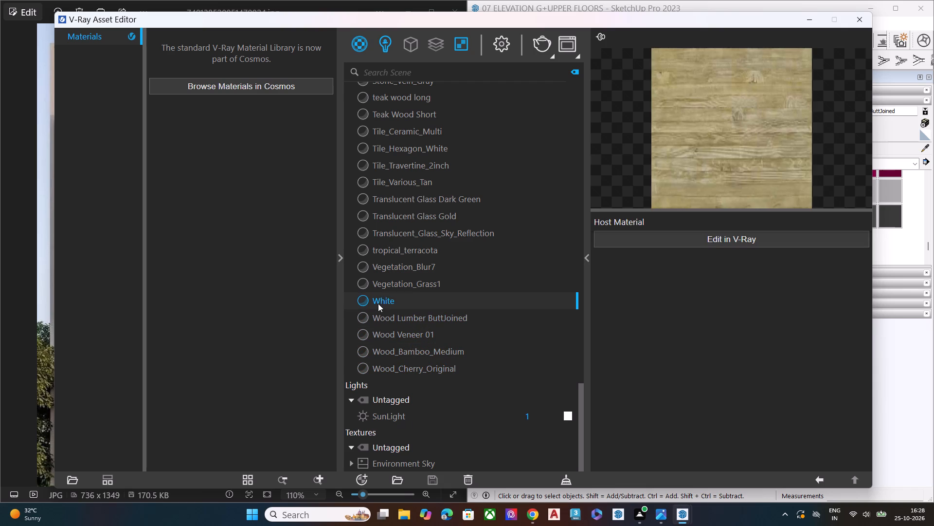
click(408, 282)
click(422, 265)
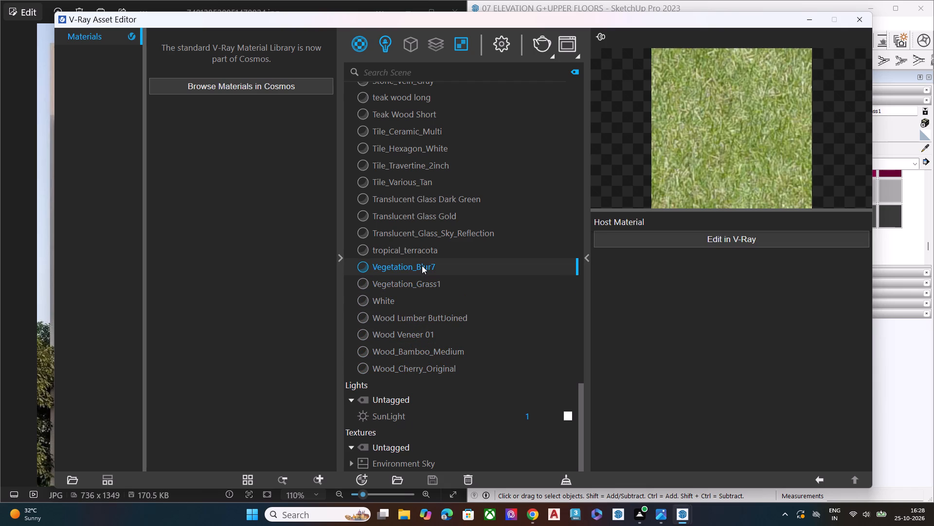
click(430, 253)
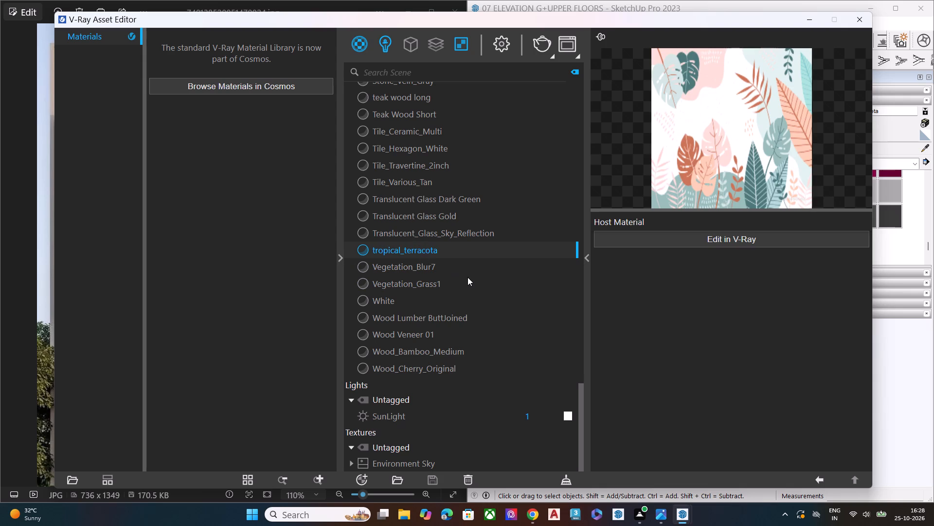
click(440, 235)
click(420, 202)
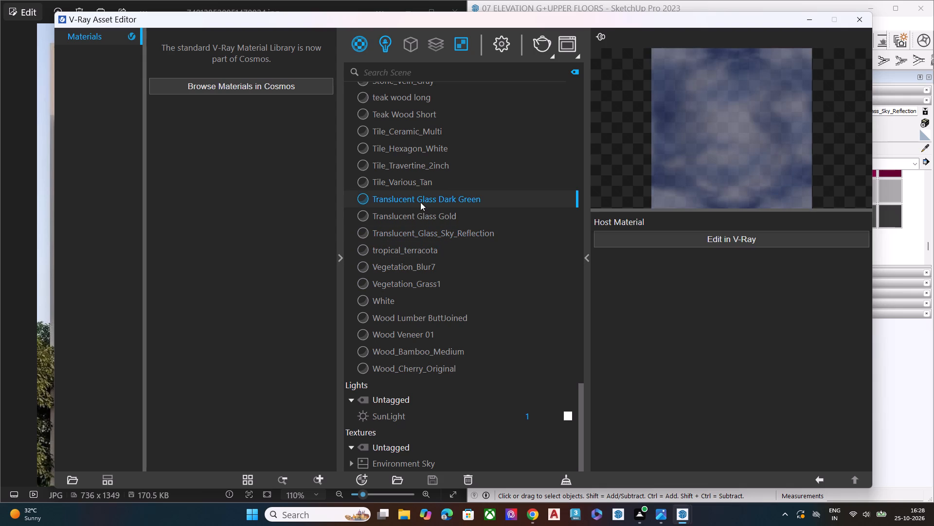
click(429, 188)
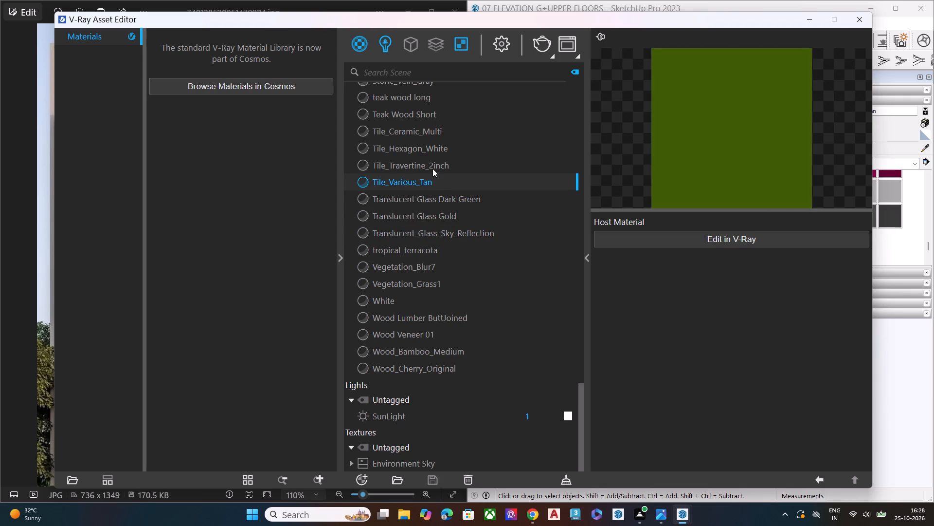
click(433, 169)
click(422, 148)
Preview the materials from Tile_Ceramic_Multi up to PDM_Glass_thin_01, including the teak woods and Stone_Vein_Gray.
scroll(444, 191, up, 1)
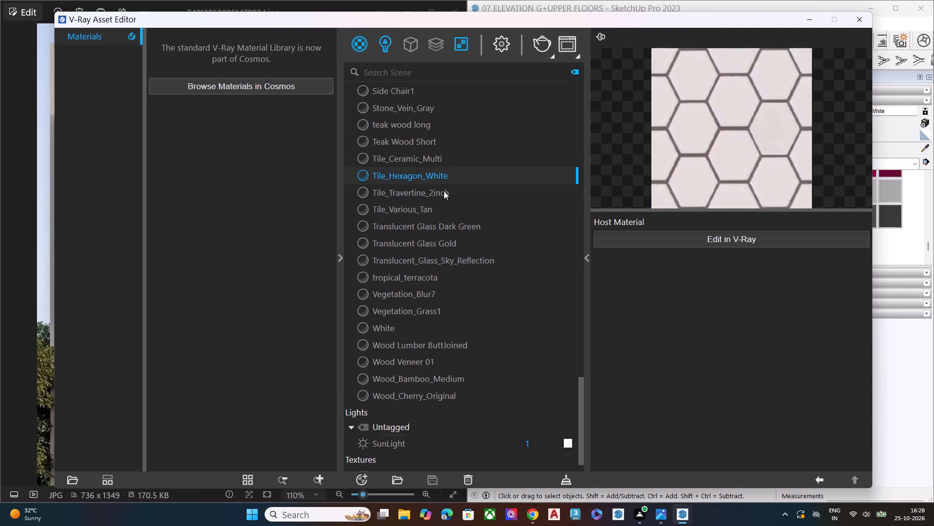
click(412, 201)
click(419, 186)
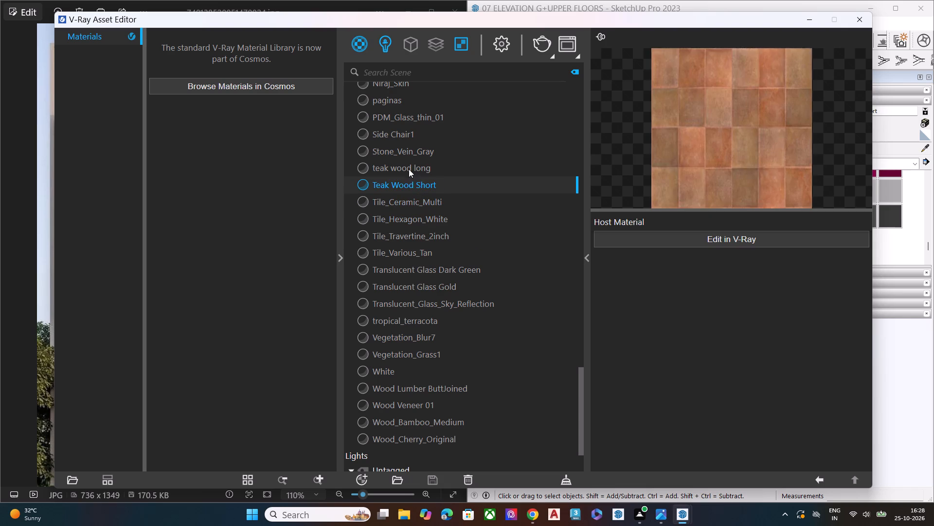
click(408, 168)
click(409, 153)
click(403, 141)
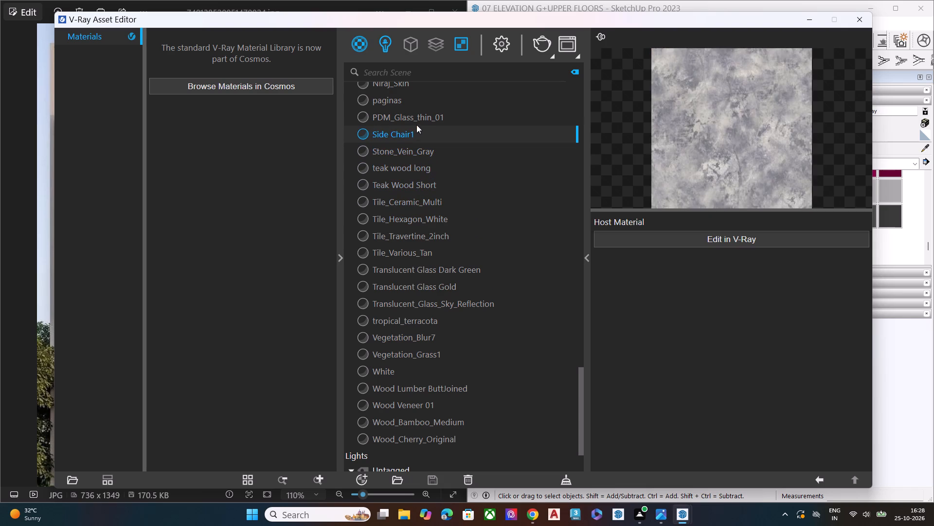
click(422, 113)
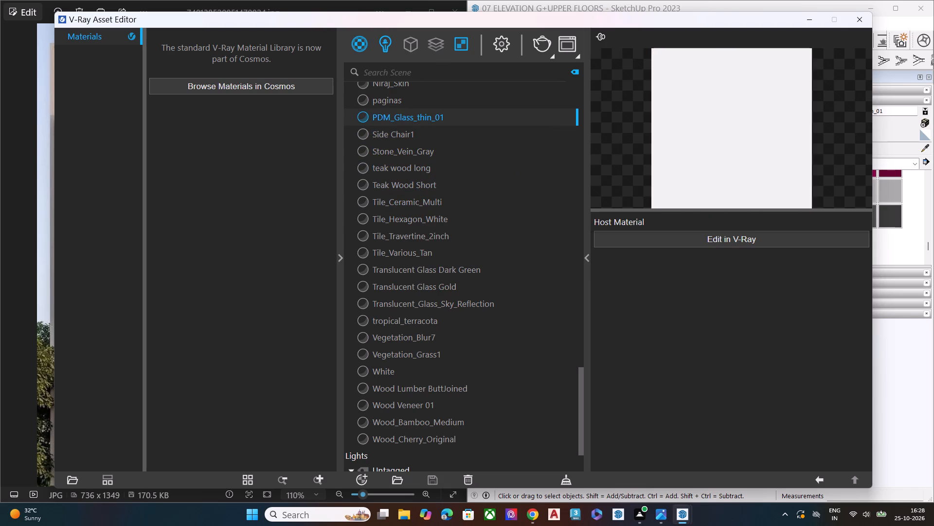
Preview the paginas material and the Niraj figure materials up to Niraj_Hair_Dark.
scroll(424, 108, up, 1)
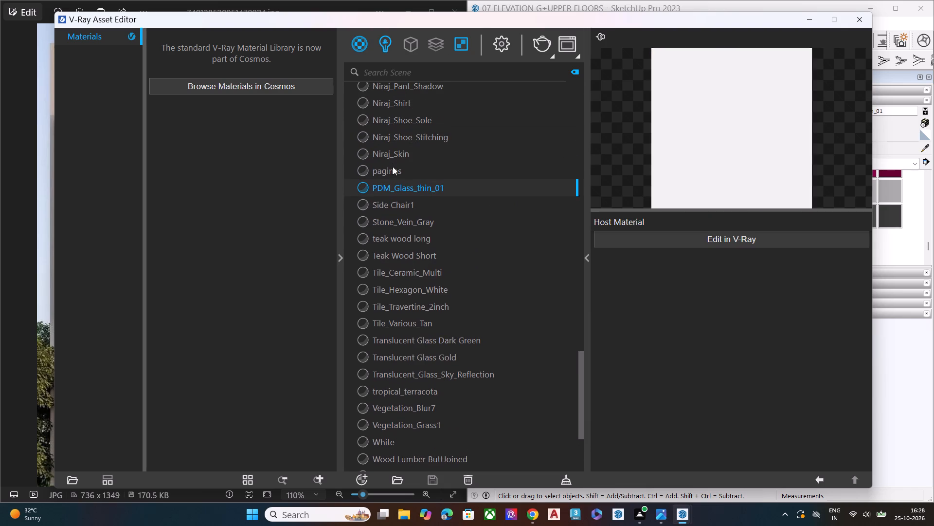
click(393, 168)
click(401, 154)
click(405, 139)
click(408, 123)
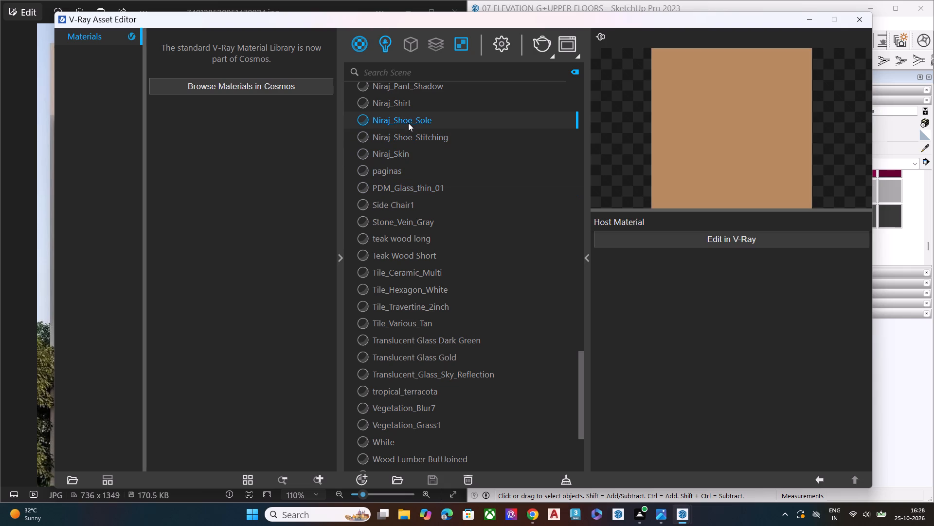
click(396, 105)
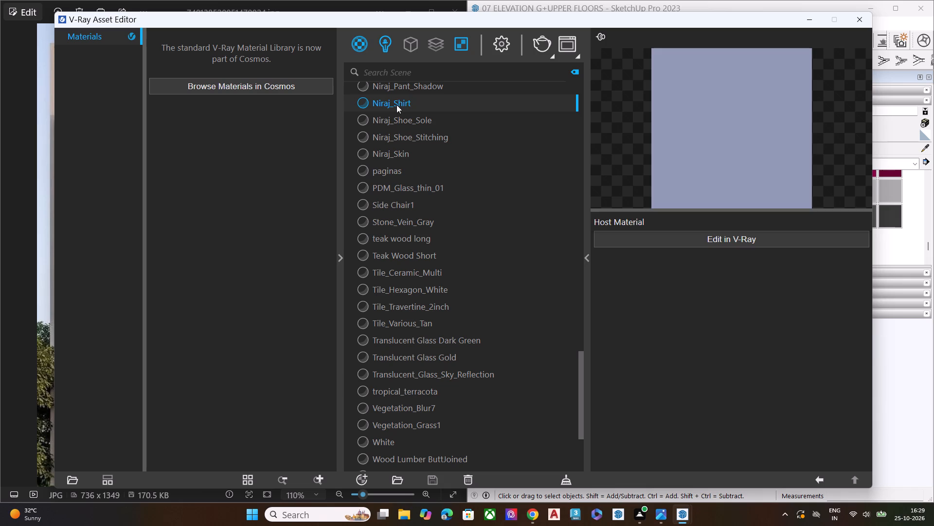
scroll(431, 163, up, 1)
click(419, 152)
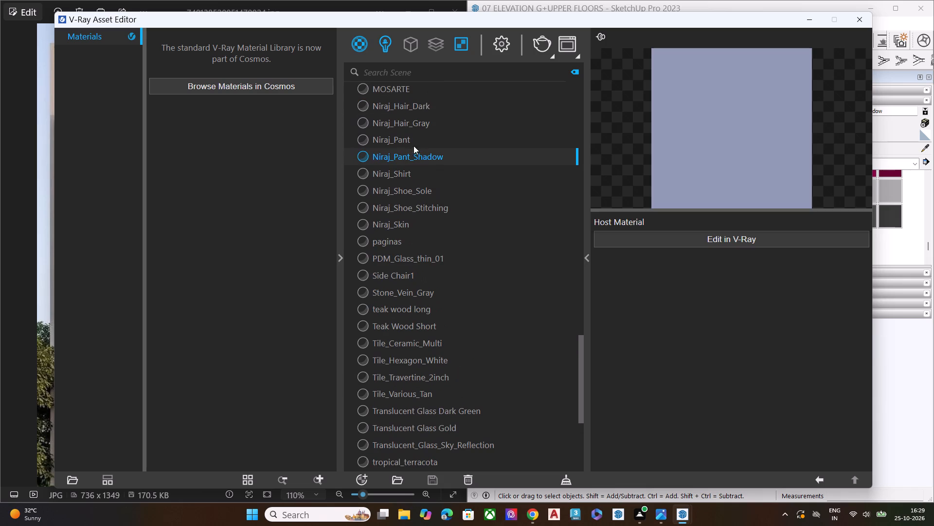
click(405, 136)
scroll(413, 131, up, 3)
click(408, 336)
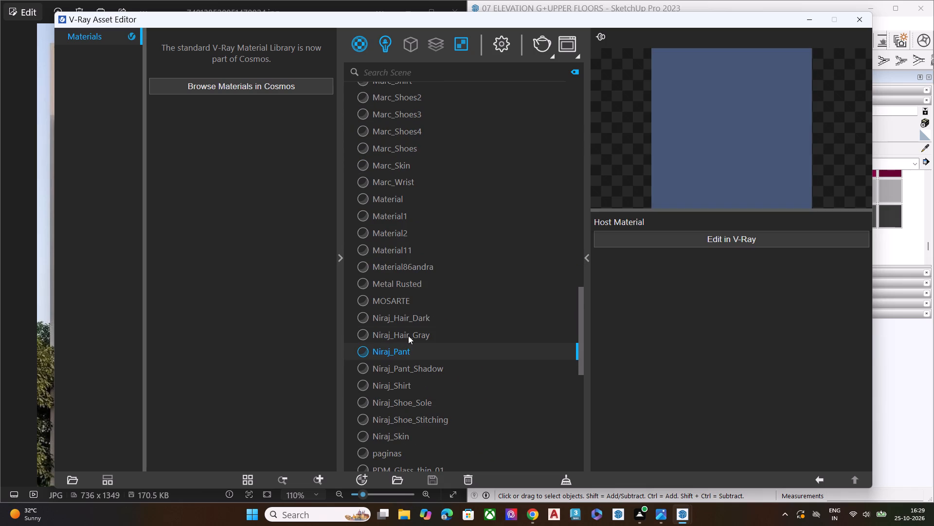
click(413, 314)
Preview the scene materials from MOSARTE and Metal Rusted up through Material11 and Material to Marc_Skin.
click(394, 298)
click(396, 279)
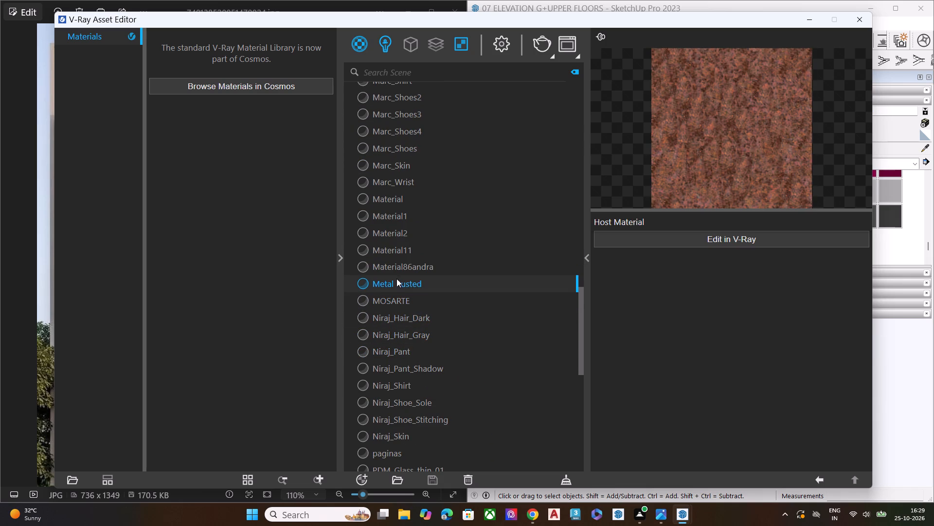
click(404, 267)
click(391, 252)
click(388, 235)
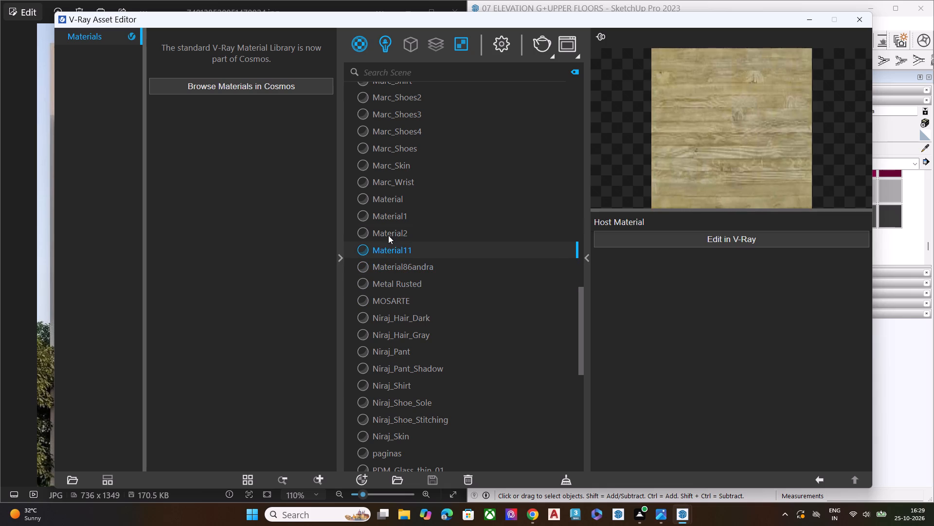
click(399, 217)
click(393, 199)
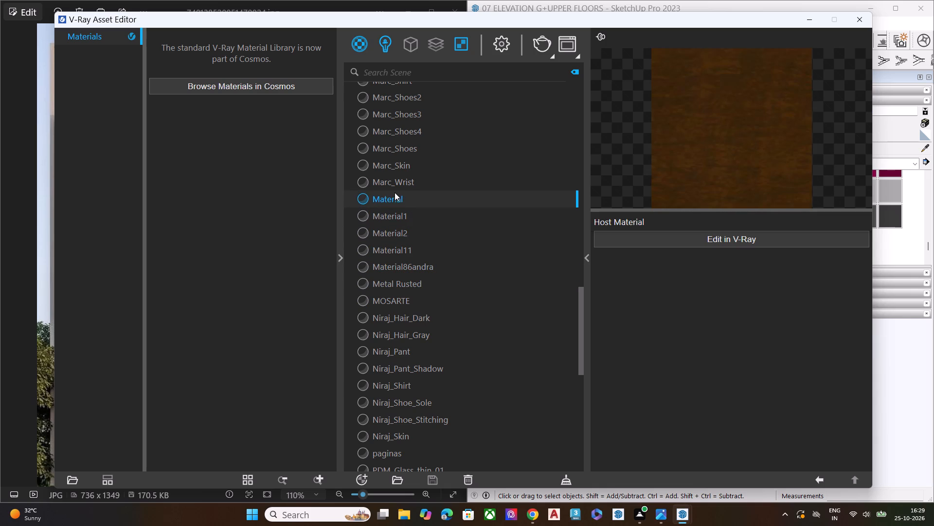
click(397, 184)
click(395, 167)
Preview the Marc figure's shoe and shirt materials from Marc_Shoes up to Marc_Shirt2.
scroll(398, 172, down, 1)
scroll(403, 179, up, 1)
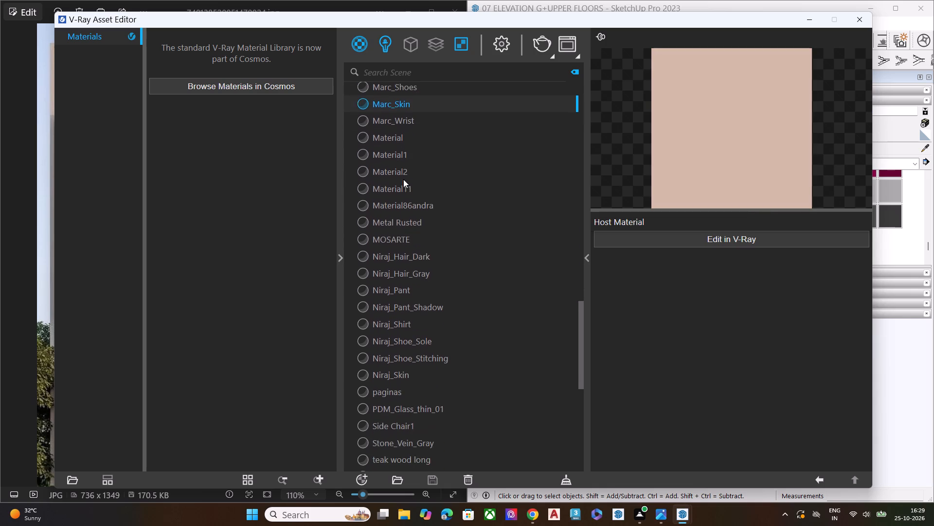
scroll(403, 179, up, 1)
click(413, 218)
click(414, 205)
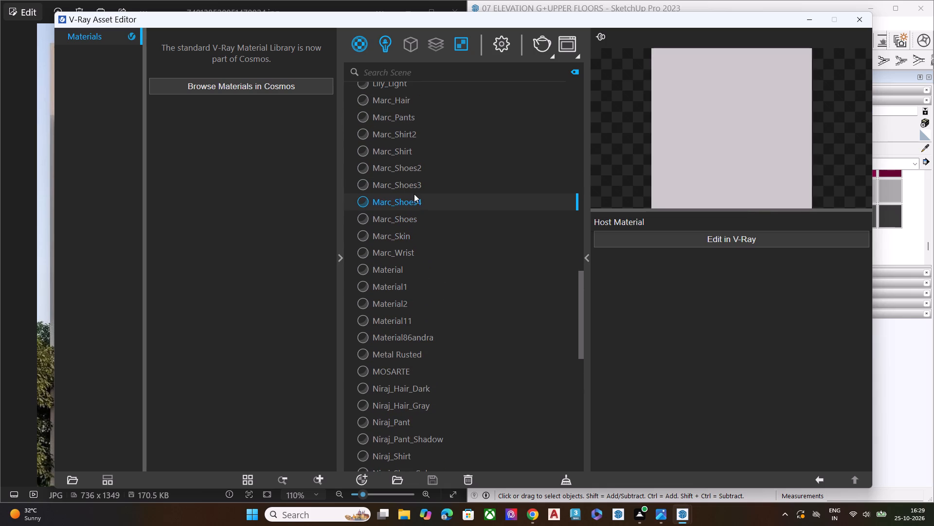
click(413, 190)
click(418, 171)
click(404, 154)
click(416, 135)
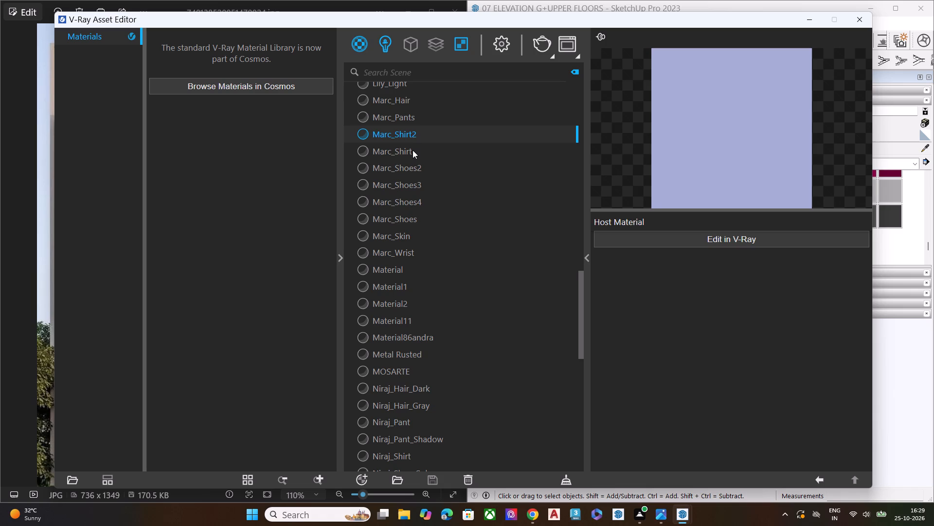
Return to the start of the scene's material list and preview the plain colours from 0067_PaleGreen to DimGray.
scroll(404, 127, up, 4)
scroll(413, 167, up, 6)
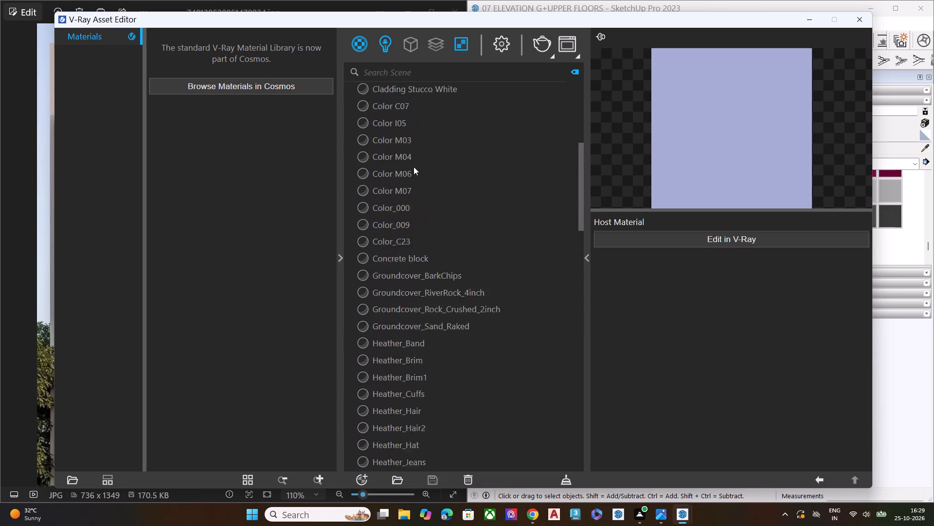
scroll(413, 167, up, 2)
scroll(413, 167, down, 2)
scroll(413, 167, up, 5)
click(413, 123)
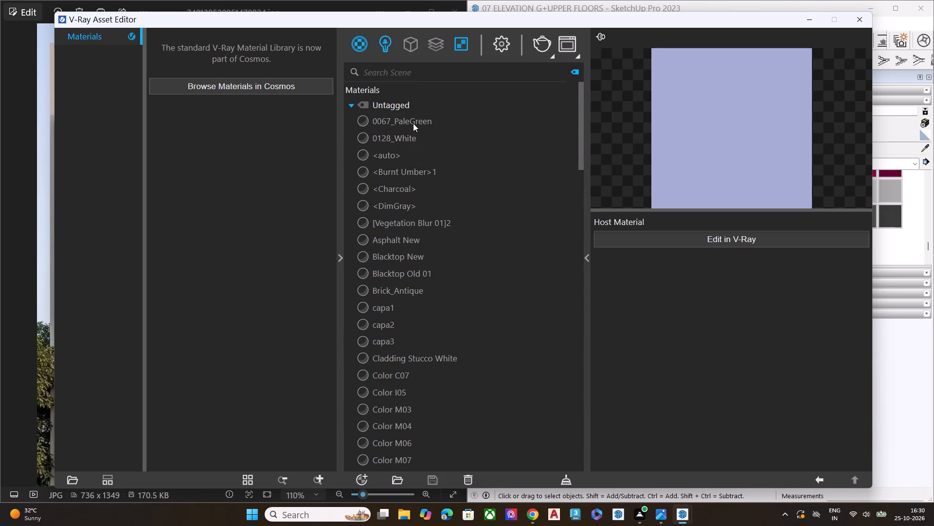
click(409, 138)
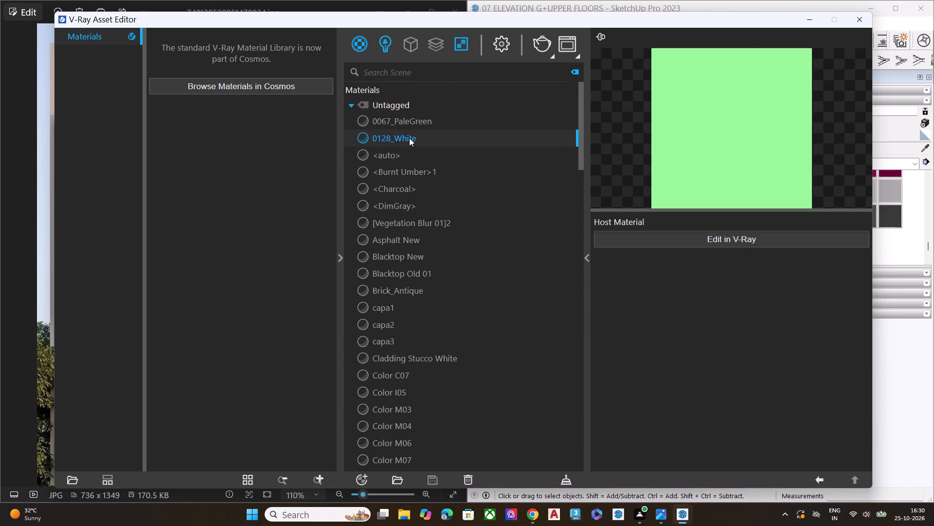
click(398, 156)
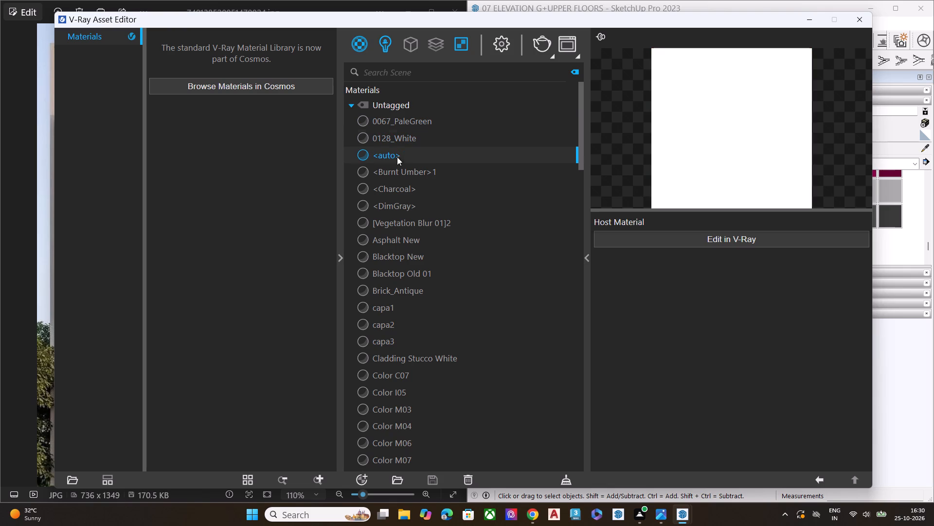
click(397, 169)
click(403, 186)
click(404, 201)
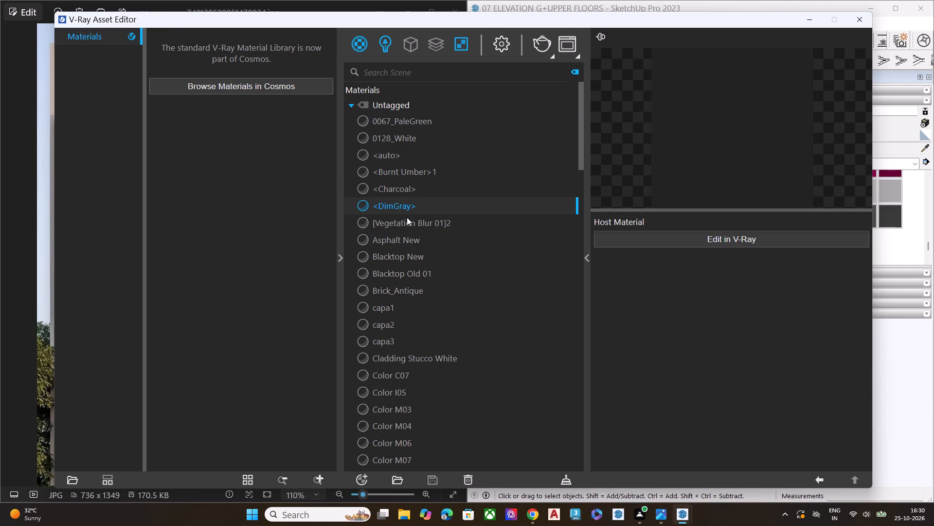
Preview the materials from Vegetation Blur 01 to capa3, including Asphalt New, the Blacktop surfaces and Brick_Antique.
click(407, 217)
click(410, 238)
click(415, 252)
click(406, 273)
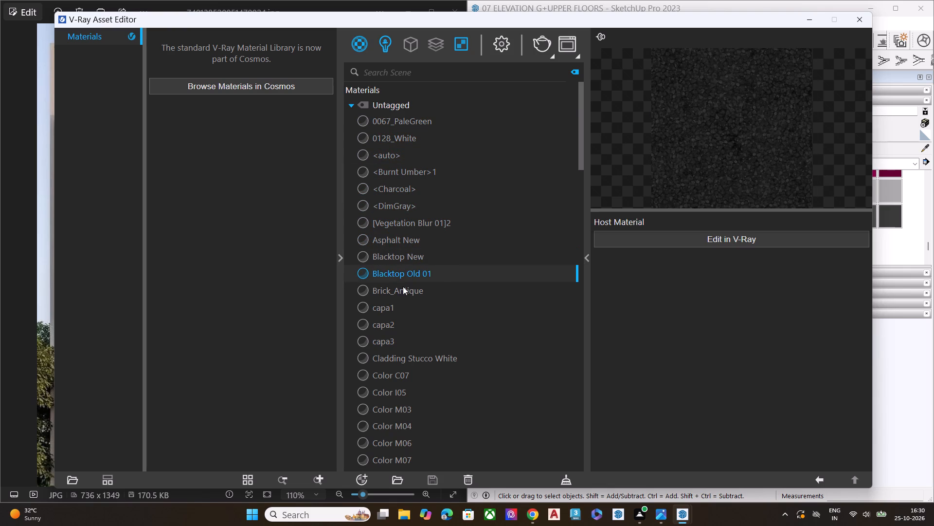
click(400, 292)
scroll(412, 277, down, 3)
click(389, 99)
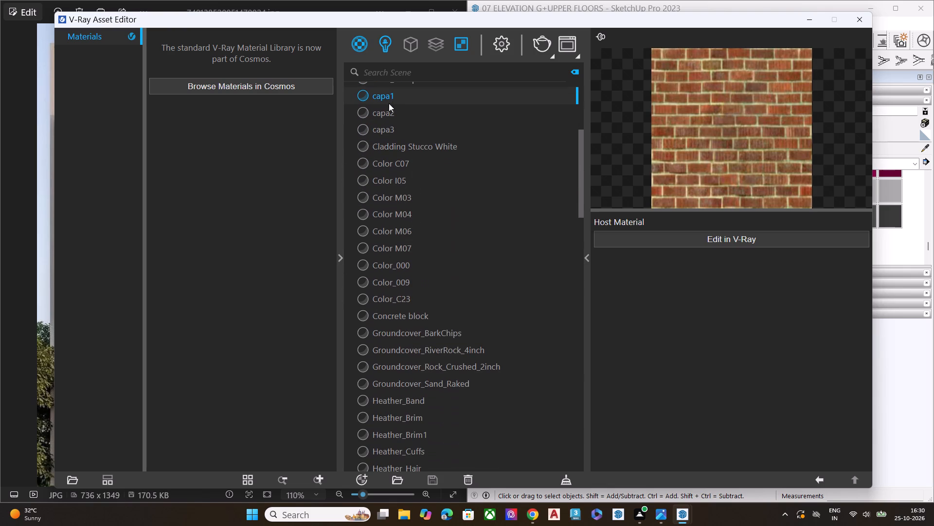
click(392, 116)
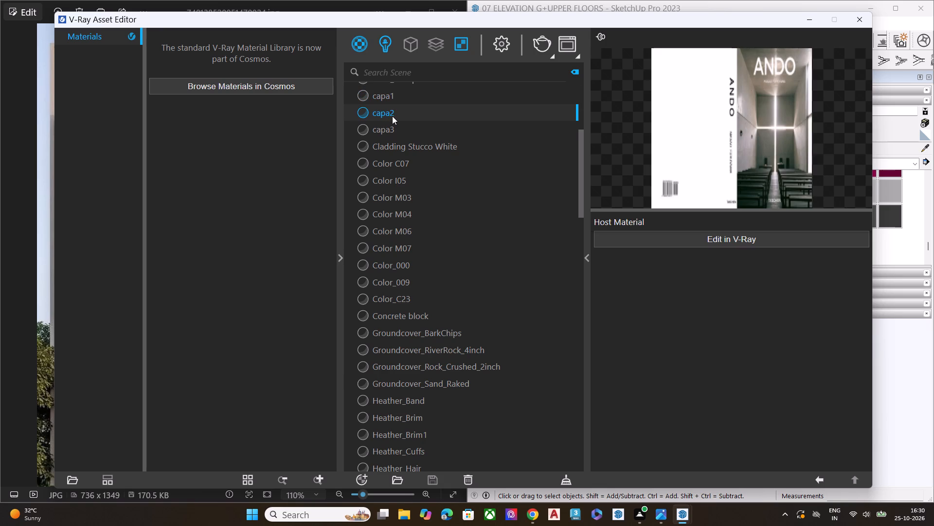
click(389, 128)
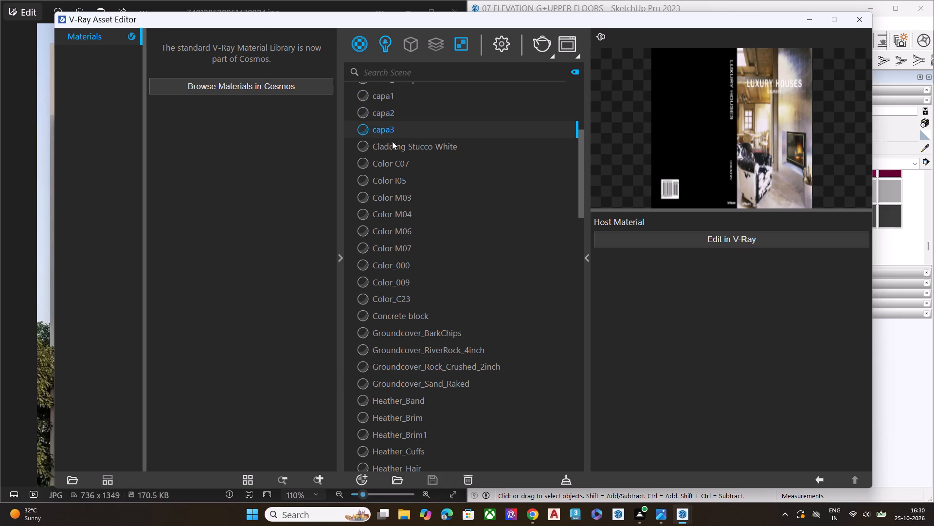
Preview Cladding Stucco White and the colour materials from Color C07 to Color_000.
click(395, 150)
click(397, 164)
key(space)
click(398, 179)
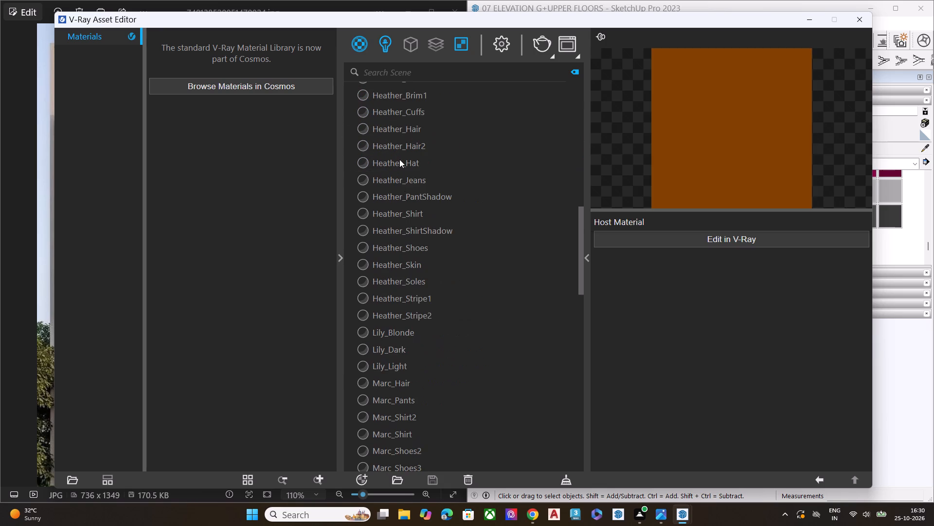
scroll(408, 161, up, 4)
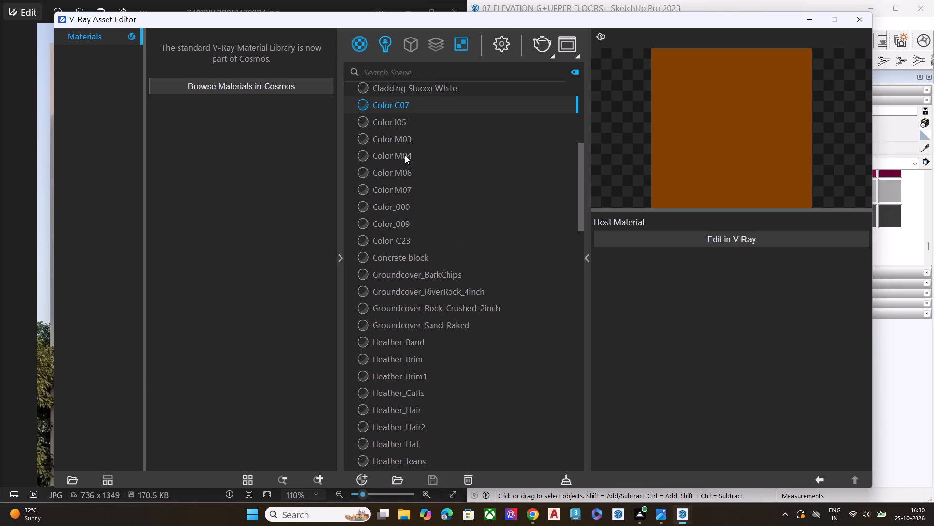
scroll(405, 157, up, 2)
click(397, 269)
click(401, 278)
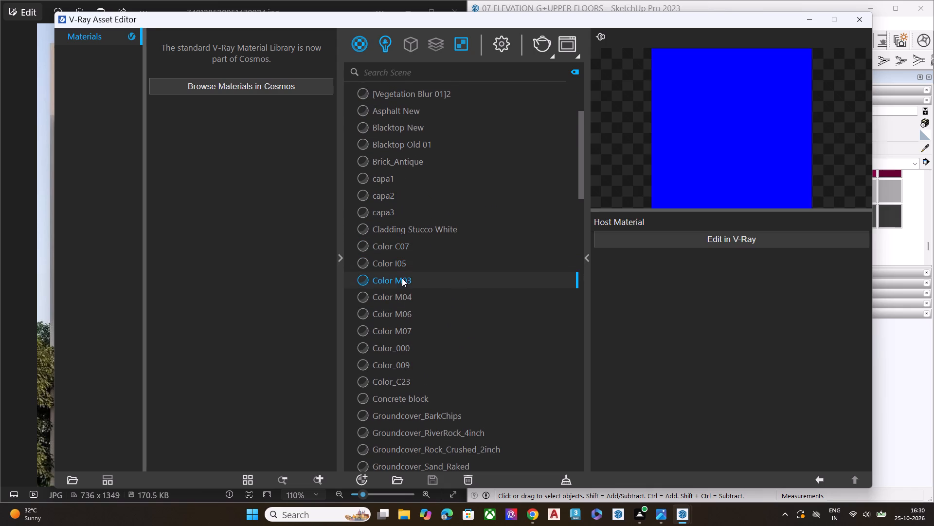
click(404, 298)
click(399, 317)
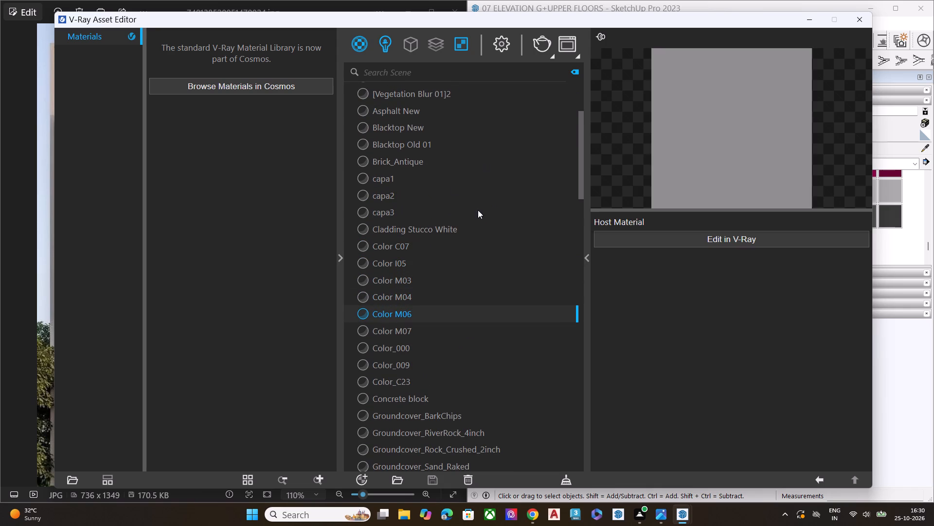
click(404, 336)
click(398, 350)
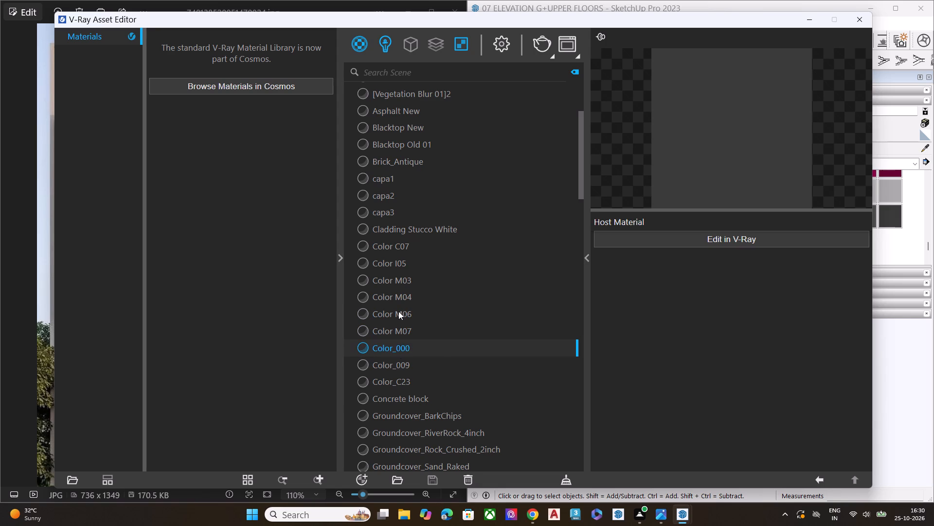
Preview the materials from Color_009 to Heather_Band, including Concrete block and the Groundcover bark, rock and sand materials.
scroll(398, 311, down, 1)
click(403, 300)
click(409, 315)
click(413, 324)
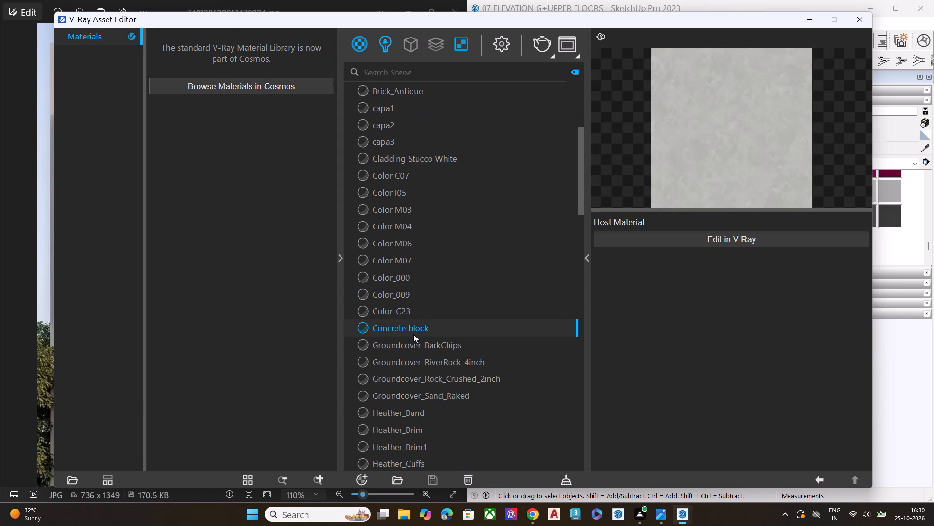
click(413, 339)
click(414, 349)
click(414, 362)
click(415, 376)
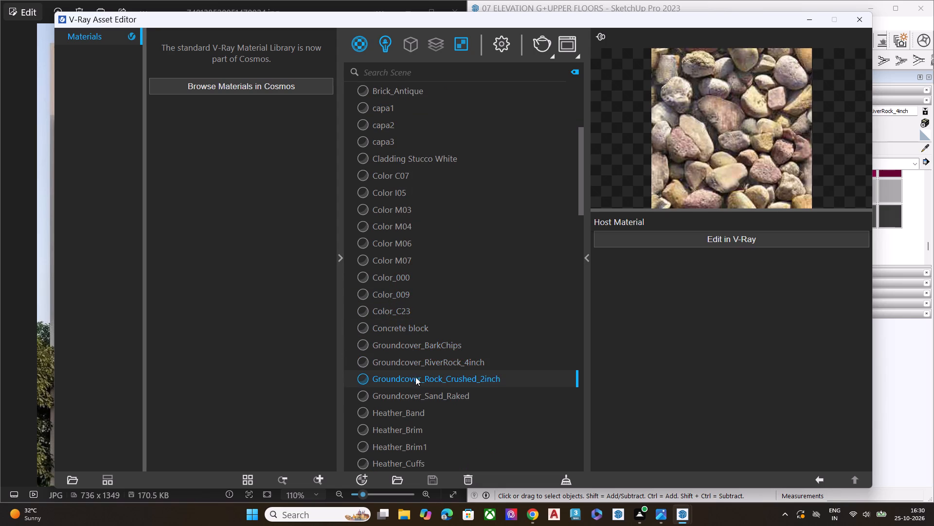
scroll(413, 353, down, 1)
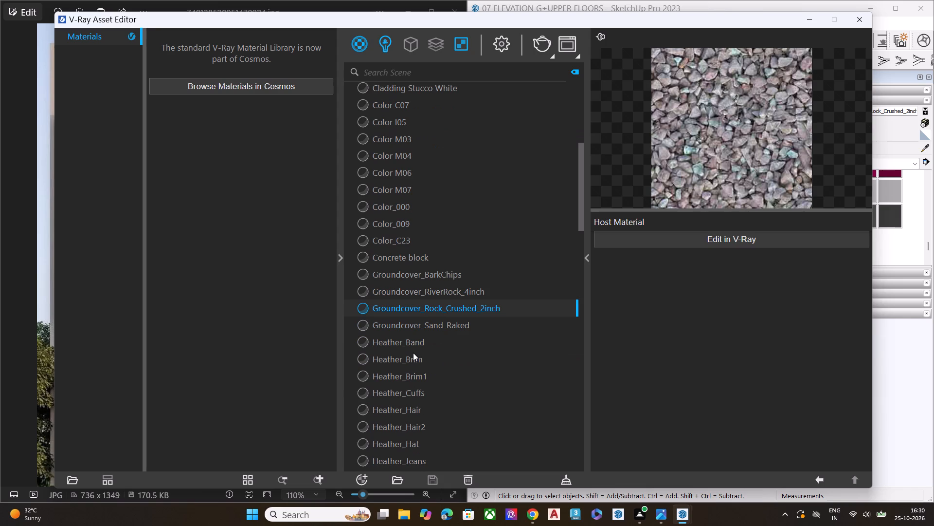
click(406, 329)
click(406, 344)
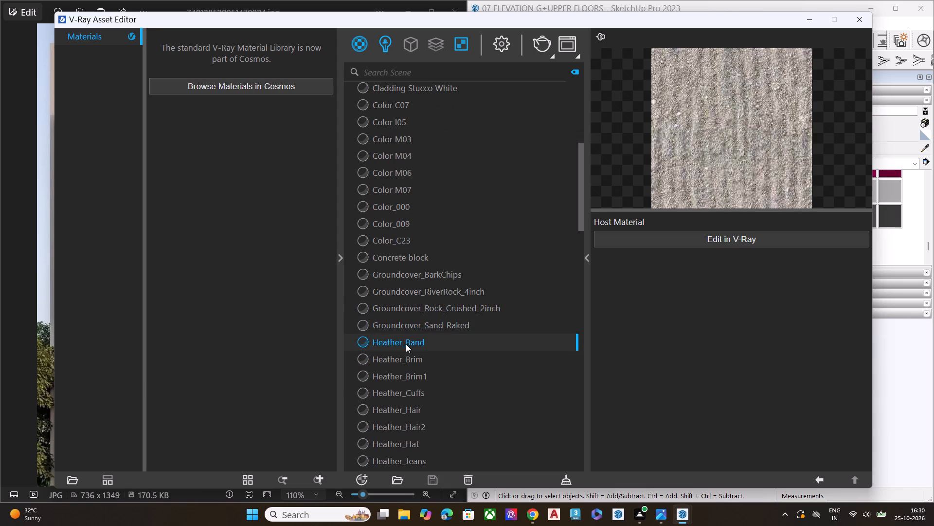
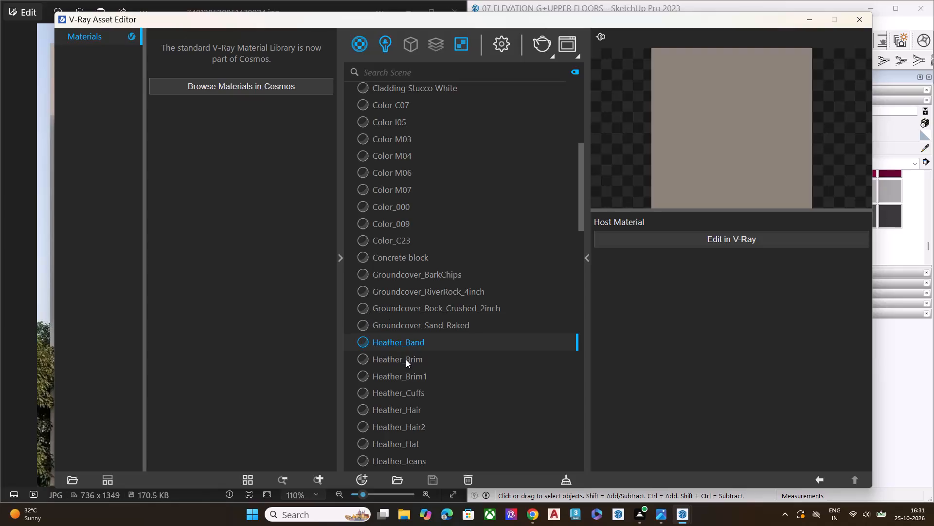
Preview the Heather_Band and Heather_Brim materials, and the materials from Material2 to Metal Rusted further along the scene list.
click(406, 359)
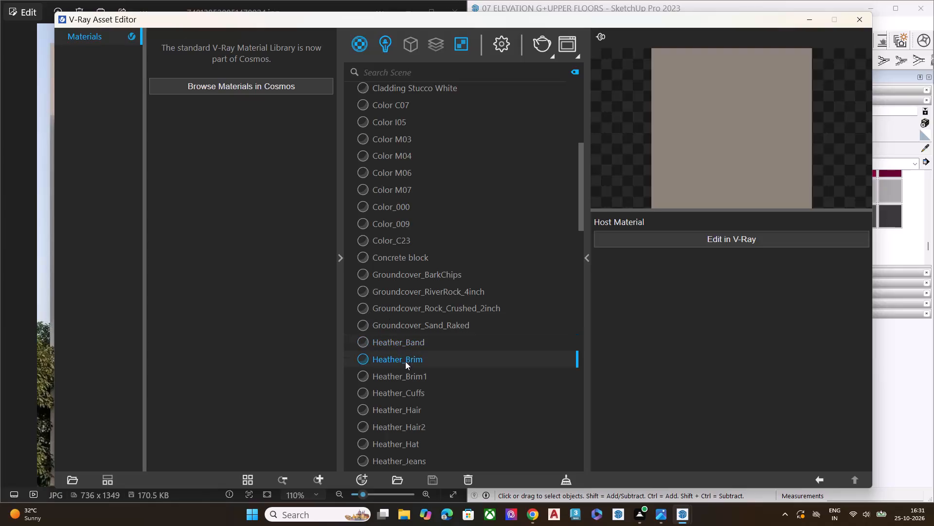
click(404, 383)
click(421, 356)
click(417, 346)
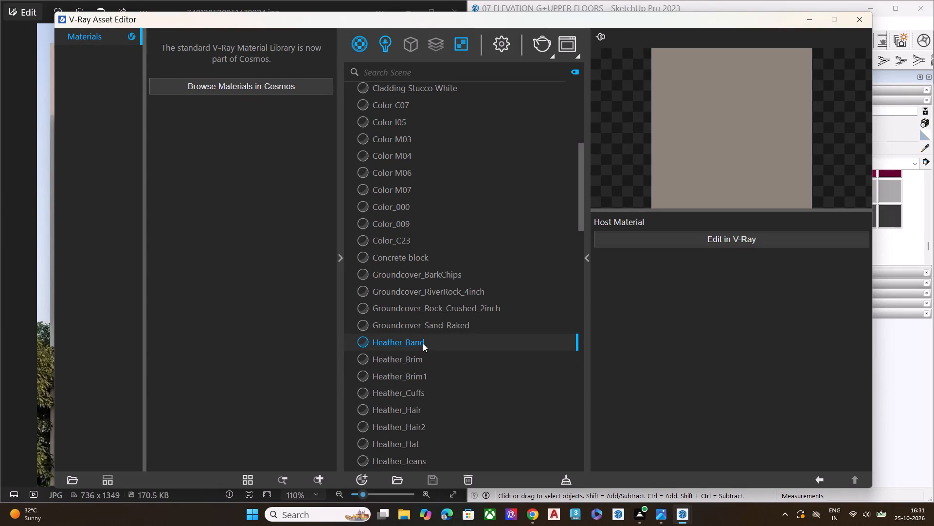
middle_drag(423, 344, 406, 396)
middle_drag(410, 354, 417, 384)
scroll(417, 384, up, 2)
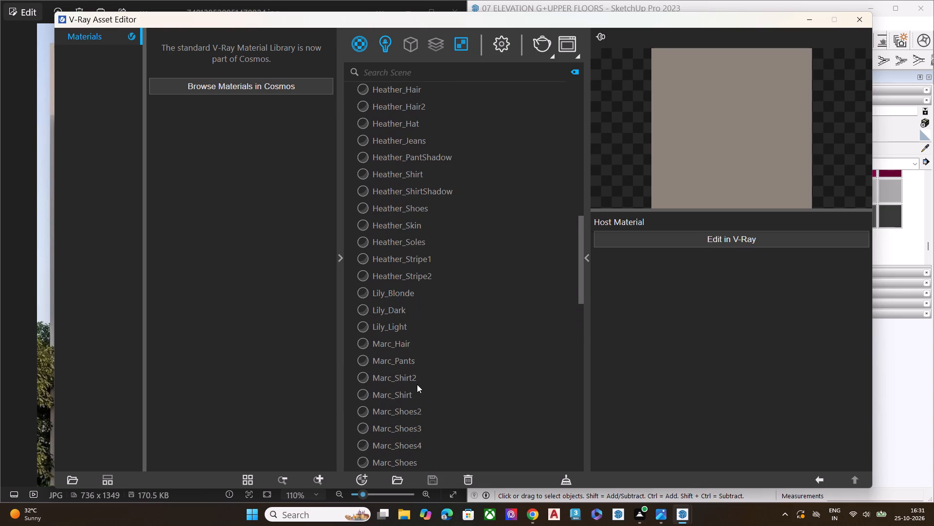
scroll(417, 384, down, 4)
click(396, 282)
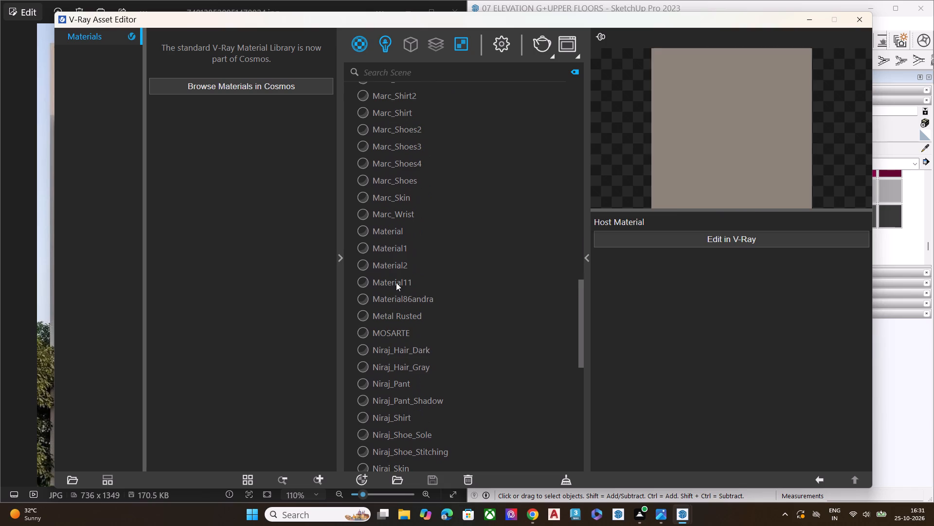
click(400, 267)
click(400, 287)
click(412, 305)
click(411, 323)
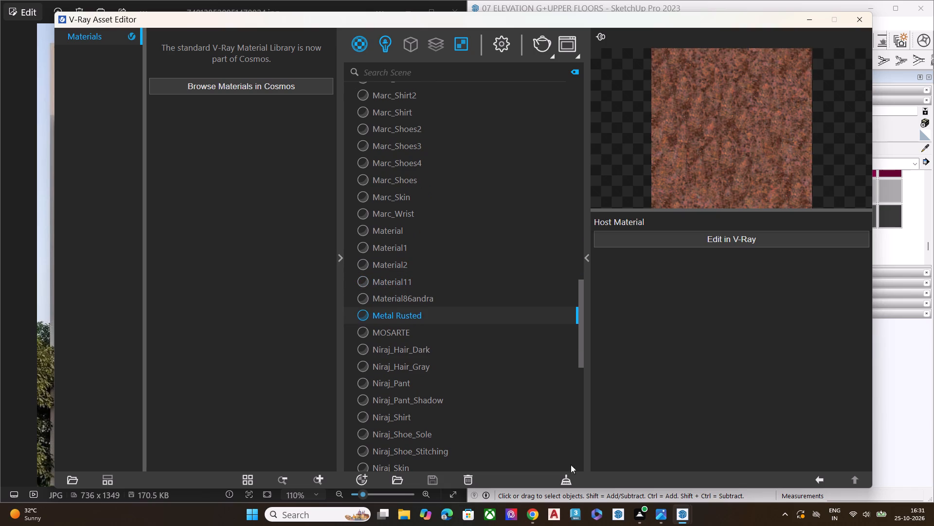
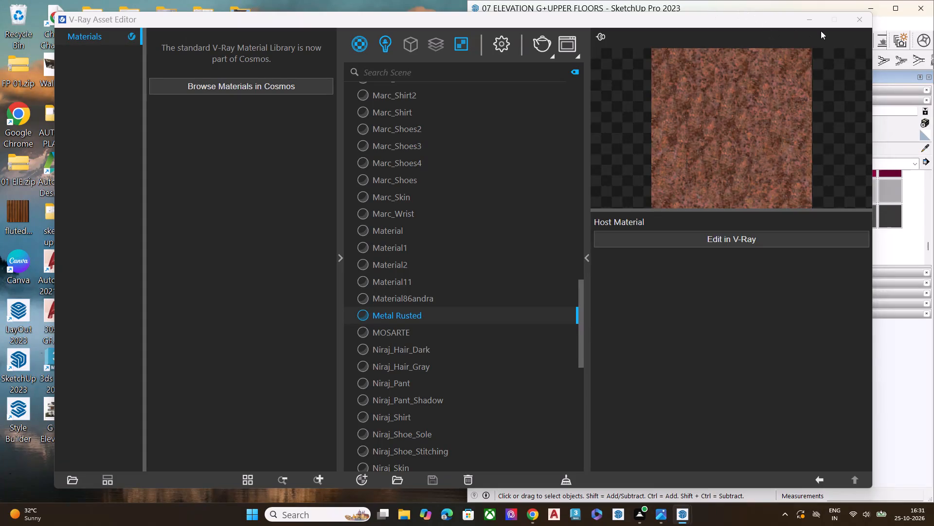
Check the red lattice screen in the reference image against the remaining scene materials below Metal Rusted.
click(664, 521)
scroll(609, 276, down, 3)
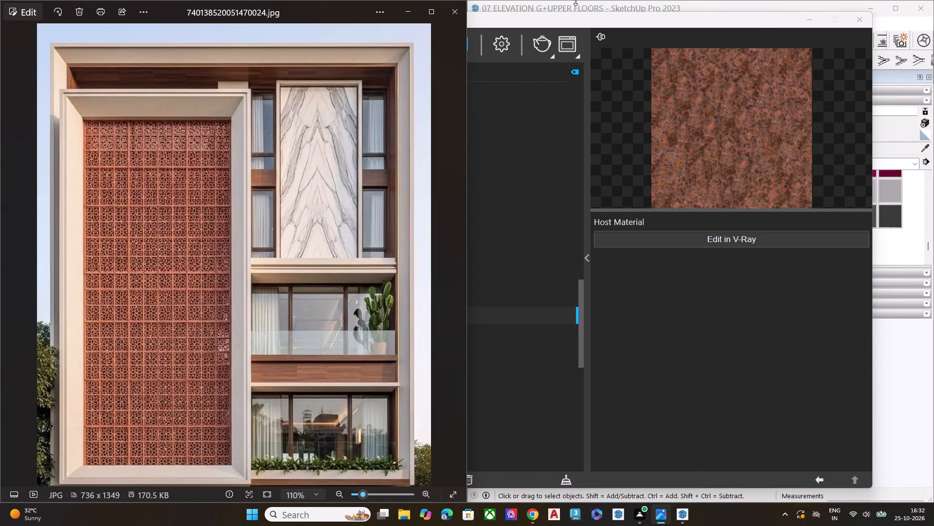
click(586, 17)
scroll(446, 218, down, 4)
scroll(771, 121, up, 3)
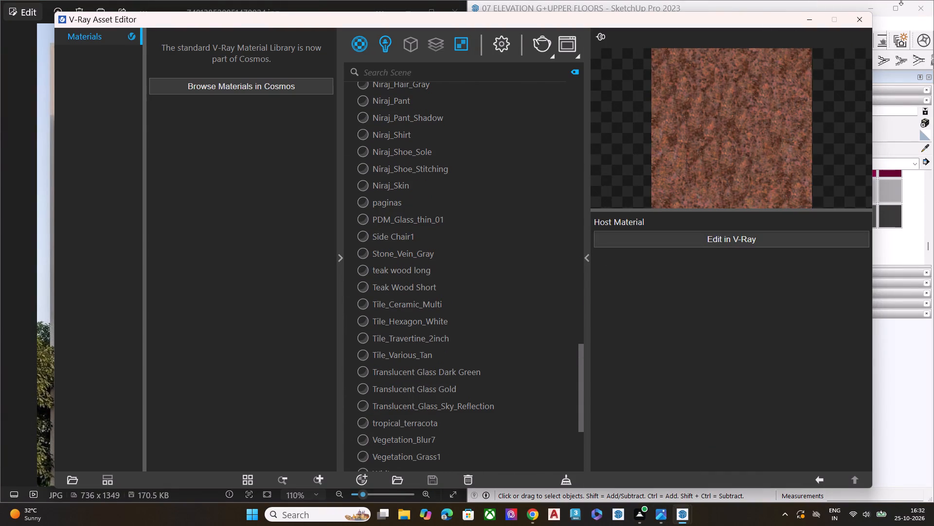
Leave the V-Ray Asset Editor and examine the patterned tile screen and its frame on the front elevation from several angles.
click(862, 25)
scroll(445, 257, up, 3)
scroll(668, 264, down, 3)
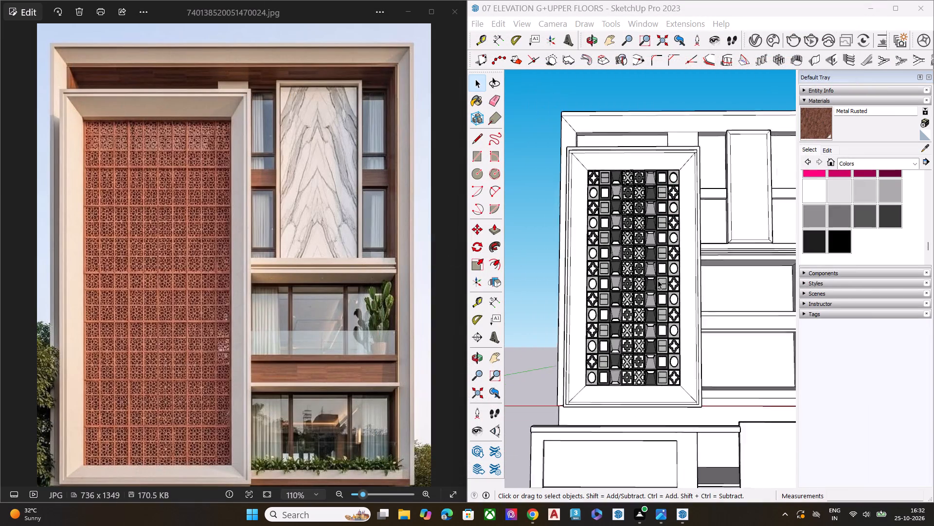
scroll(658, 280, down, 5)
middle_drag(700, 297, 750, 329)
scroll(731, 339, up, 5)
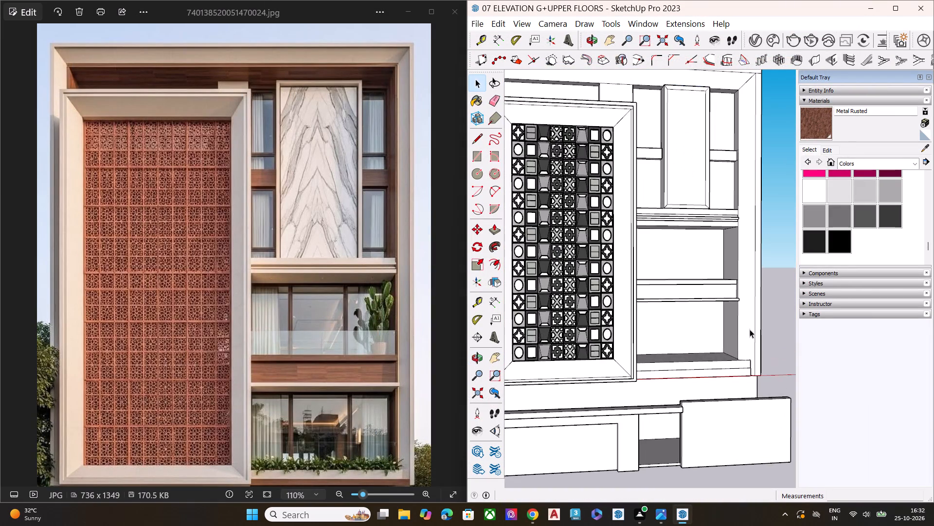
middle_drag(678, 332, 614, 319)
scroll(619, 284, up, 1)
scroll(722, 274, down, 5)
scroll(623, 179, up, 11)
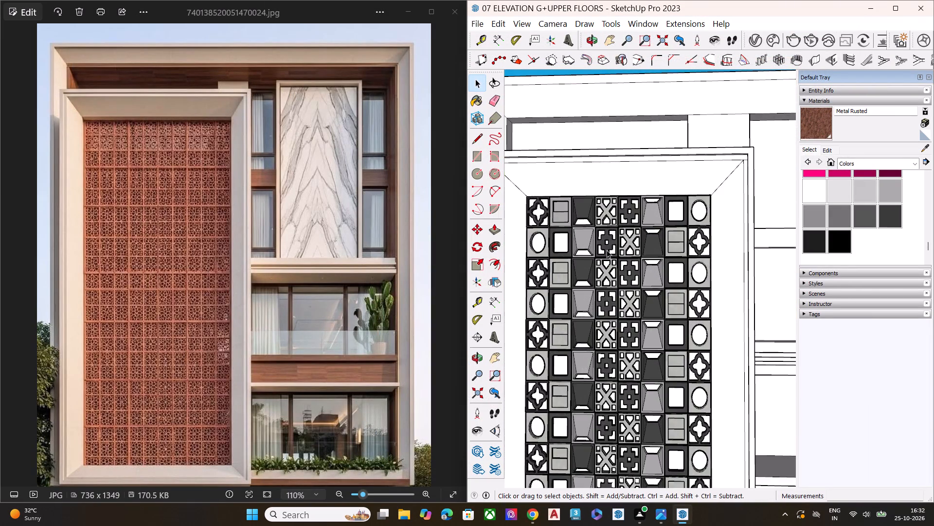
scroll(601, 275, up, 1)
scroll(601, 275, down, 2)
scroll(601, 275, up, 7)
scroll(638, 241, up, 1)
scroll(689, 232, down, 7)
scroll(589, 270, up, 1)
scroll(587, 269, down, 1)
scroll(586, 268, up, 6)
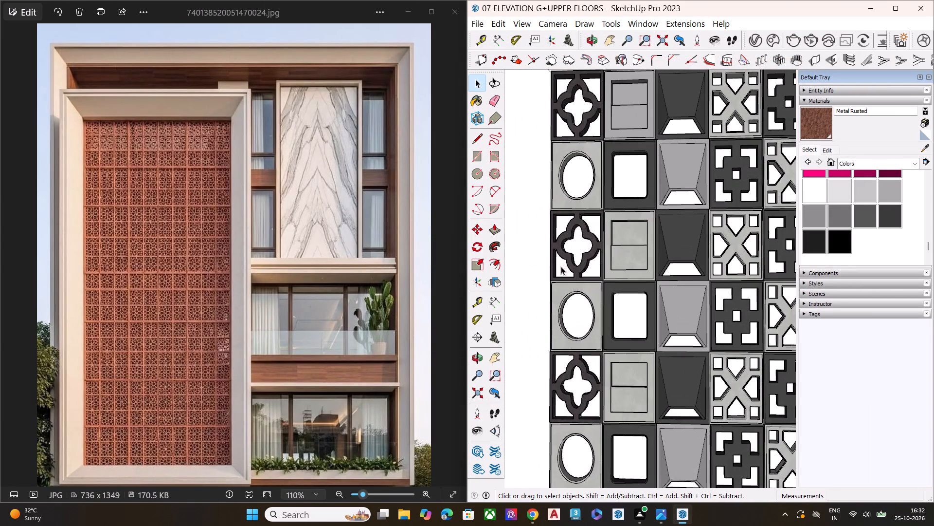
middle_drag(647, 251, 611, 422)
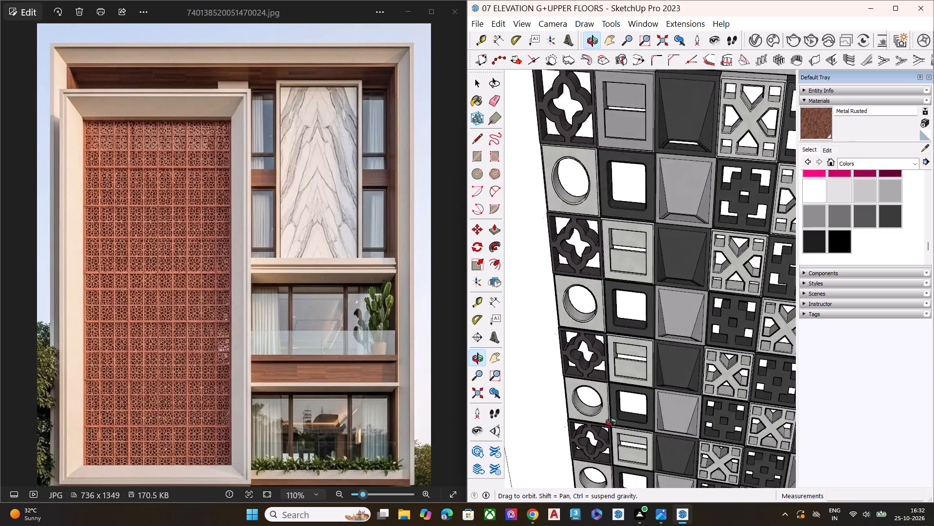
middle_drag(611, 422, 713, 188)
scroll(713, 188, up, 2)
scroll(550, 196, down, 16)
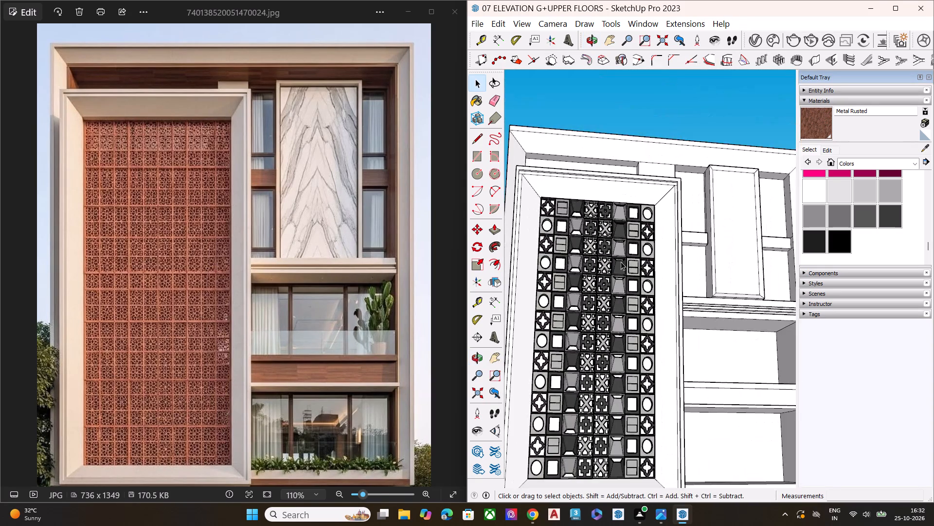
middle_drag(624, 266, 511, 347)
scroll(621, 256, up, 8)
scroll(636, 249, down, 5)
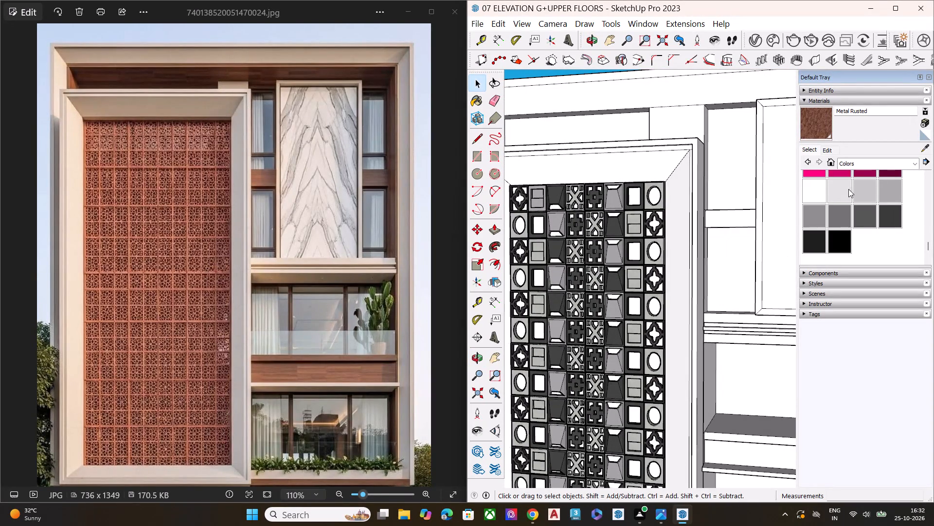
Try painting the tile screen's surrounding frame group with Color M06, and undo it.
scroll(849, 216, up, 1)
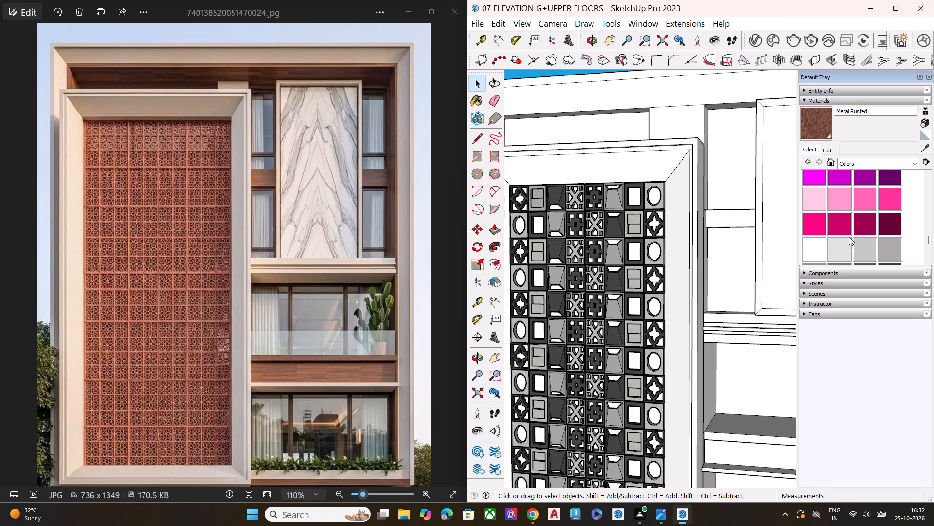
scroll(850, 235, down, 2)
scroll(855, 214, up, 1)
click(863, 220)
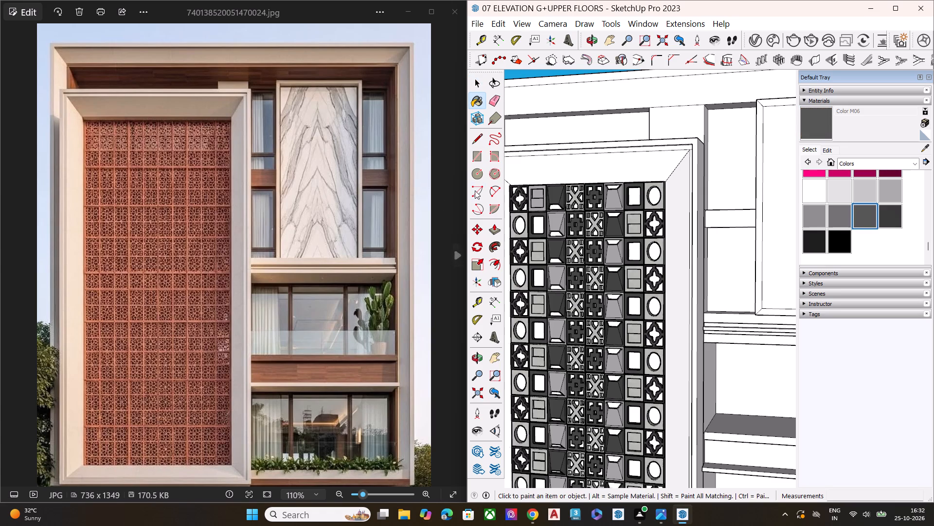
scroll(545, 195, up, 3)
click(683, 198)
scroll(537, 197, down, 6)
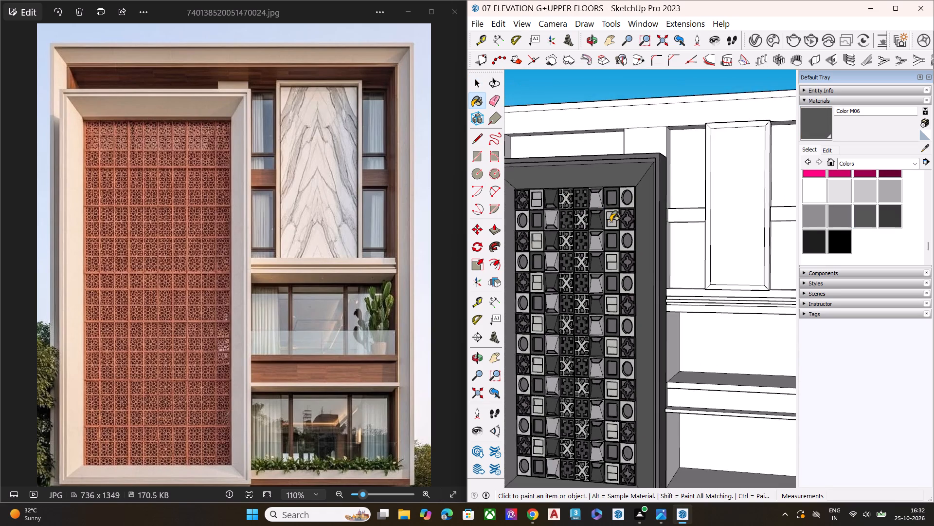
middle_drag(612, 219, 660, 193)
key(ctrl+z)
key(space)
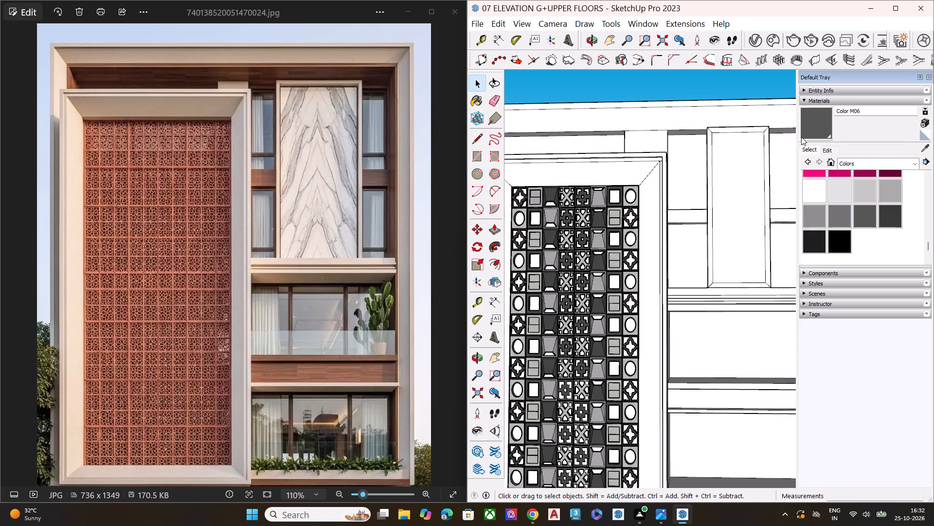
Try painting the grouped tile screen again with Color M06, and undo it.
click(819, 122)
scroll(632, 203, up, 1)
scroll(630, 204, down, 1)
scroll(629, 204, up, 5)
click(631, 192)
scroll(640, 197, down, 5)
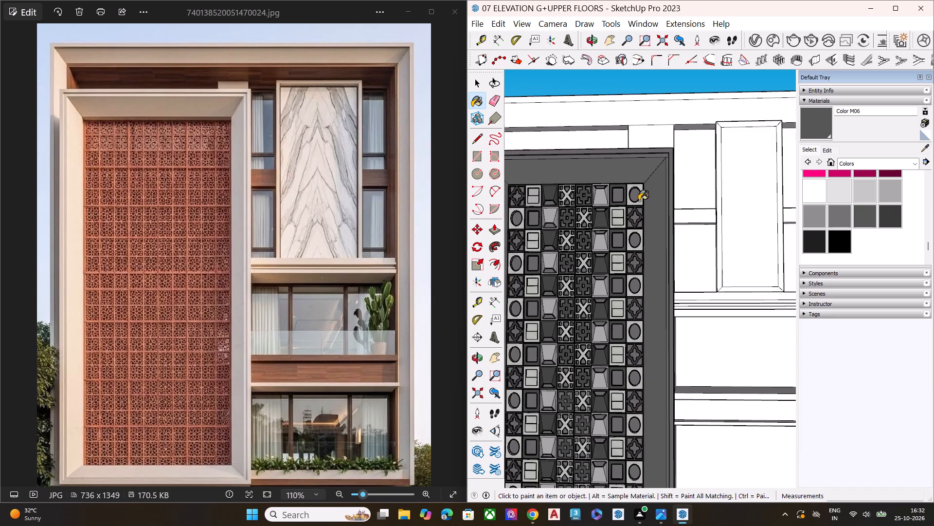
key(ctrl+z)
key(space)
Explode the group containing the tile screen and its surrounding frame.
click(652, 178)
right_click(652, 178)
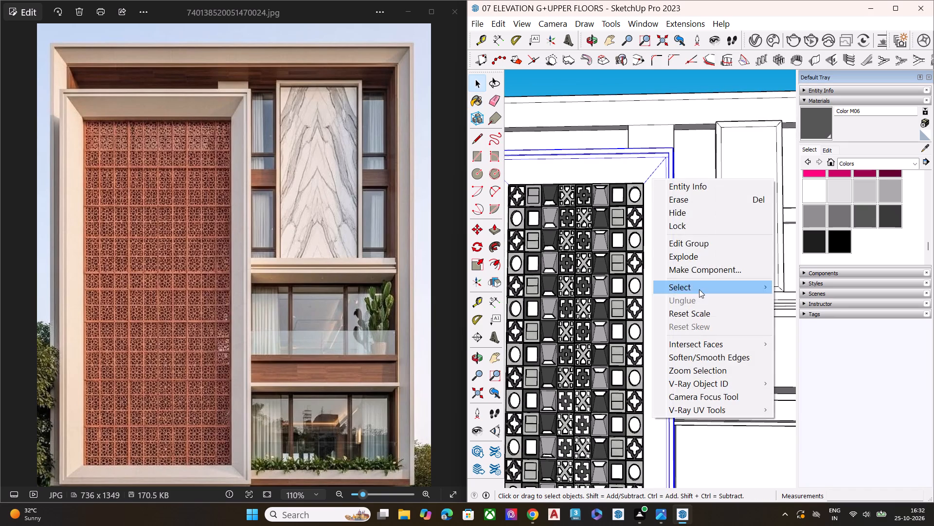
click(703, 261)
scroll(639, 190, up, 3)
scroll(635, 158, down, 2)
scroll(635, 158, up, 1)
scroll(635, 158, down, 5)
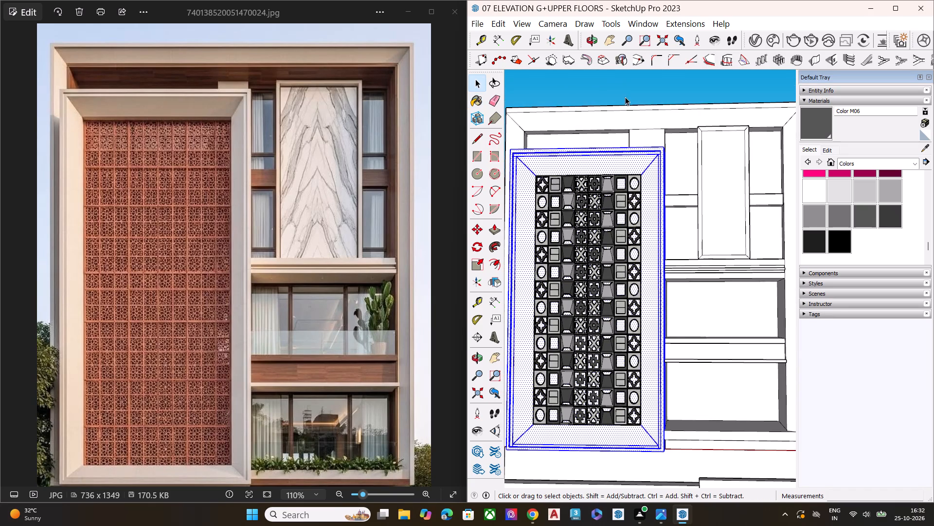
click(629, 90)
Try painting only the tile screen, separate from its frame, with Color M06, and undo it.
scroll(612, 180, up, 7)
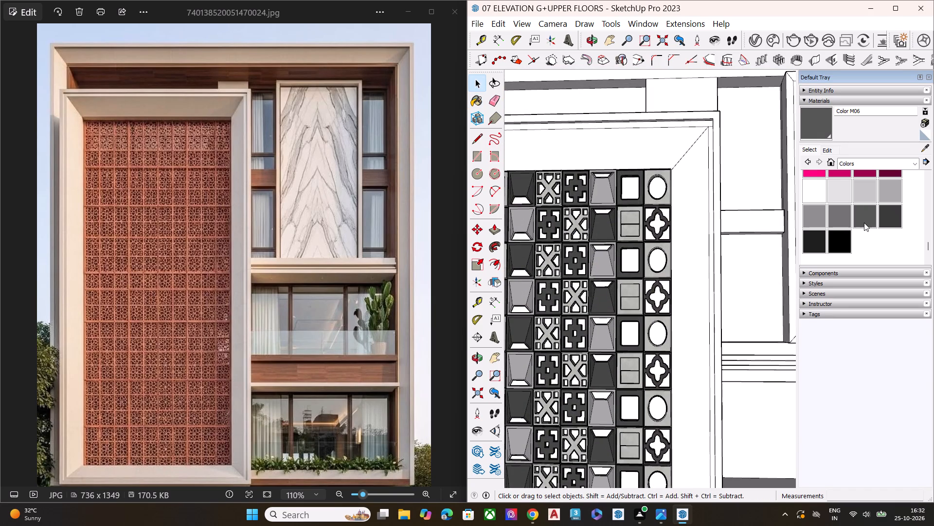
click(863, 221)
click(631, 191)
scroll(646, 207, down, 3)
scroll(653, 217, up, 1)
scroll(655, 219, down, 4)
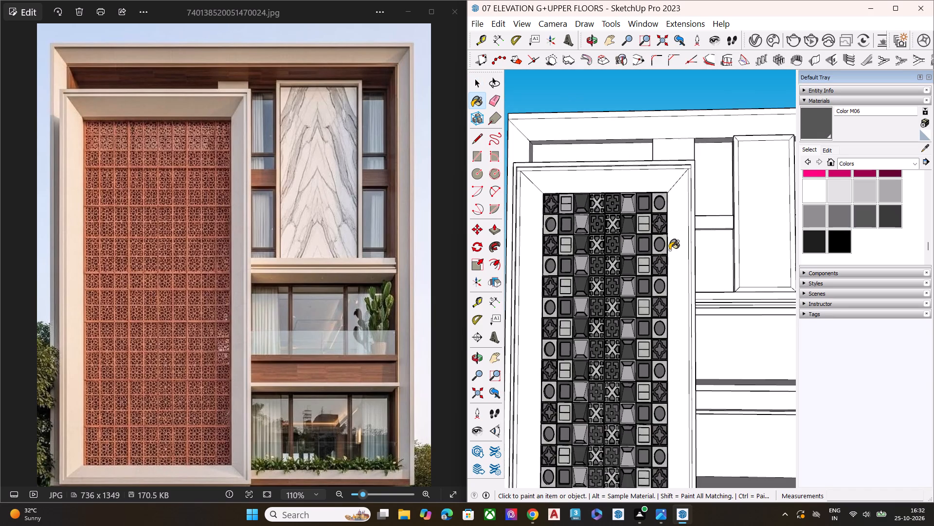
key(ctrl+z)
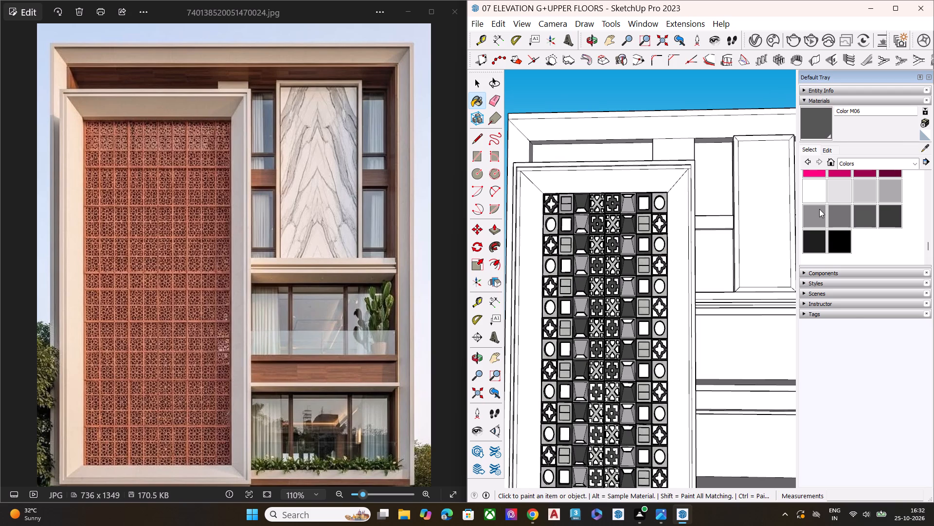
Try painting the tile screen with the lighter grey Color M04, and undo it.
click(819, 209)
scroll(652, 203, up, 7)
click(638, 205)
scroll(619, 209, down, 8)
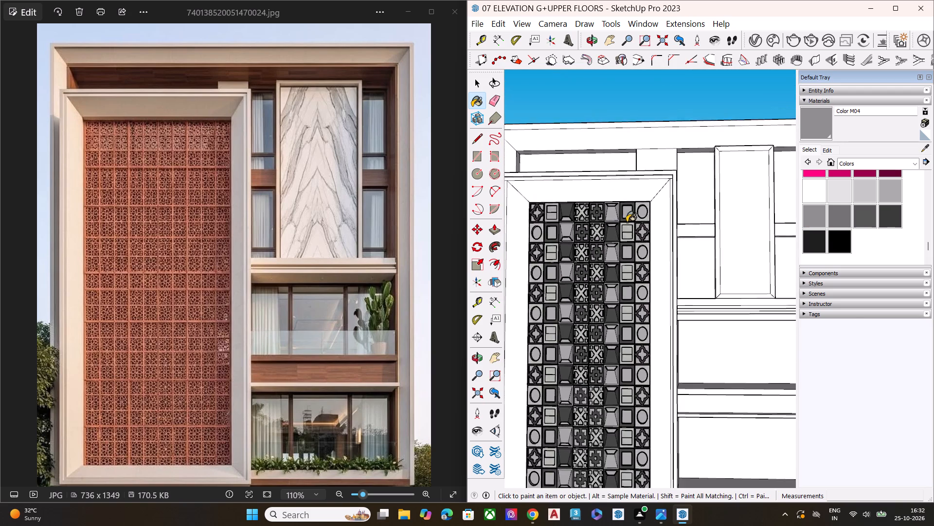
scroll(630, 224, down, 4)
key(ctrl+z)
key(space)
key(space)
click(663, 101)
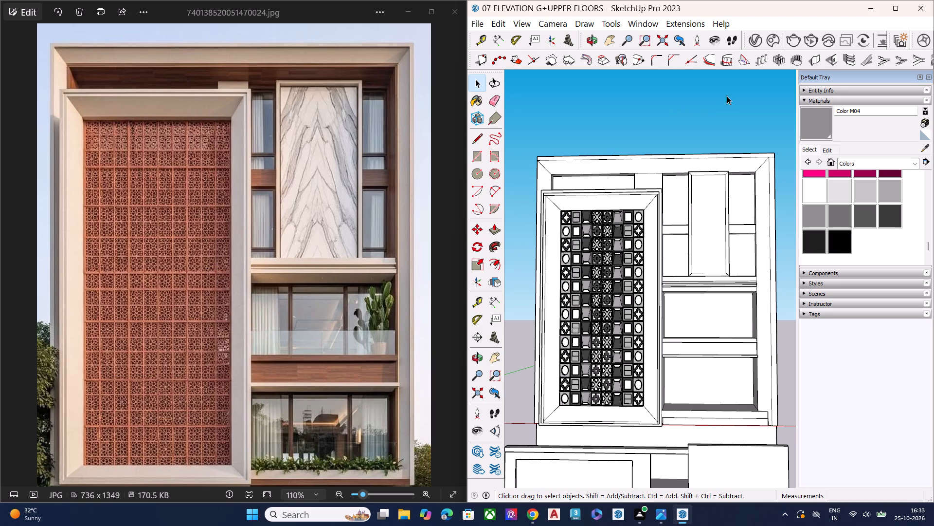
Check the screen frame's individual faces within the whole elevation and look through the colour swatches for a suitable frame colour.
scroll(629, 179, down, 5)
middle_drag(635, 230, 642, 280)
scroll(642, 280, up, 7)
click(636, 198)
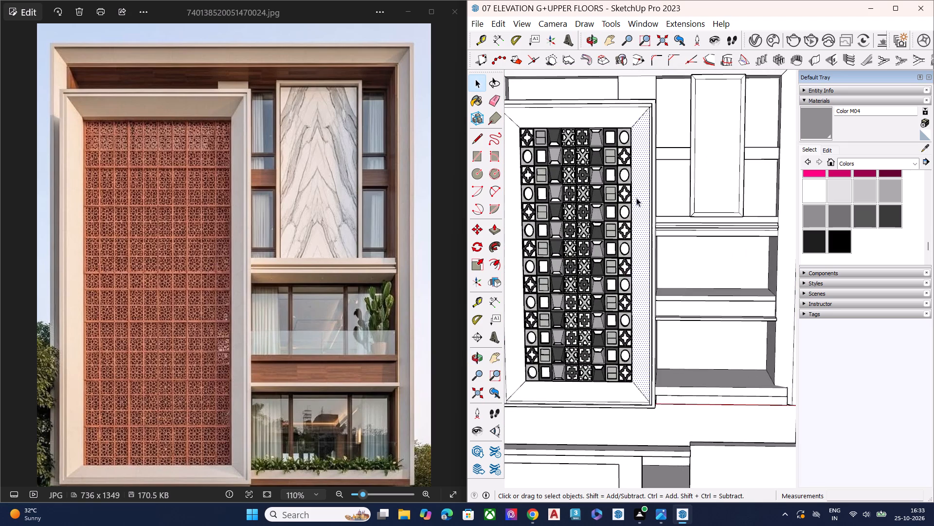
scroll(643, 128, up, 1)
click(621, 112)
scroll(678, 138, down, 7)
middle_drag(647, 198, 651, 194)
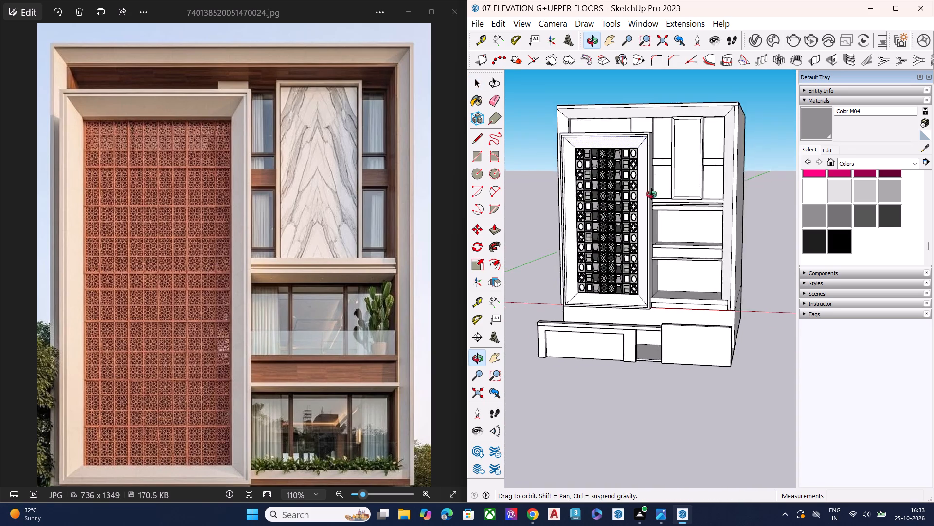
middle_drag(651, 194, 689, 191)
scroll(279, 193, down, 1)
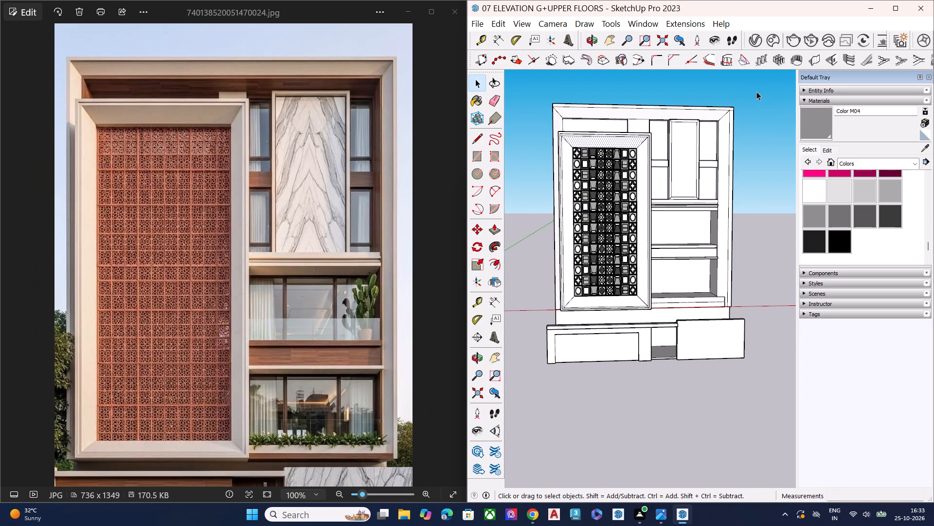
scroll(841, 210, up, 6)
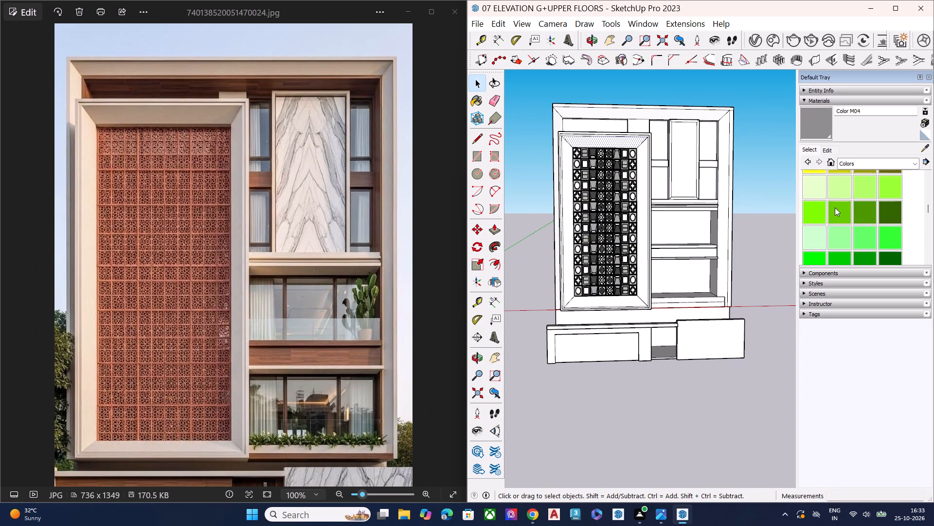
scroll(823, 196, up, 3)
scroll(819, 212, down, 2)
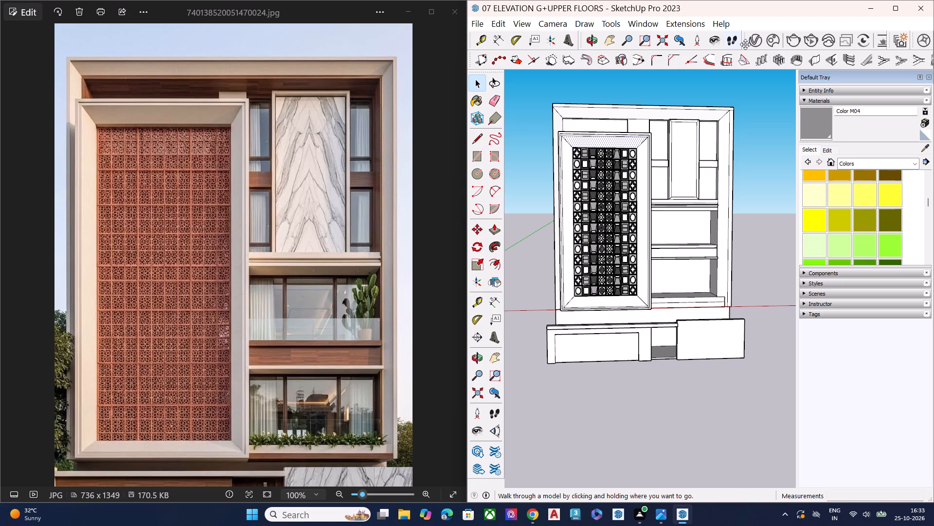
Create a new Generic material in the V-Ray Asset Editor.
click(753, 44)
click(299, 88)
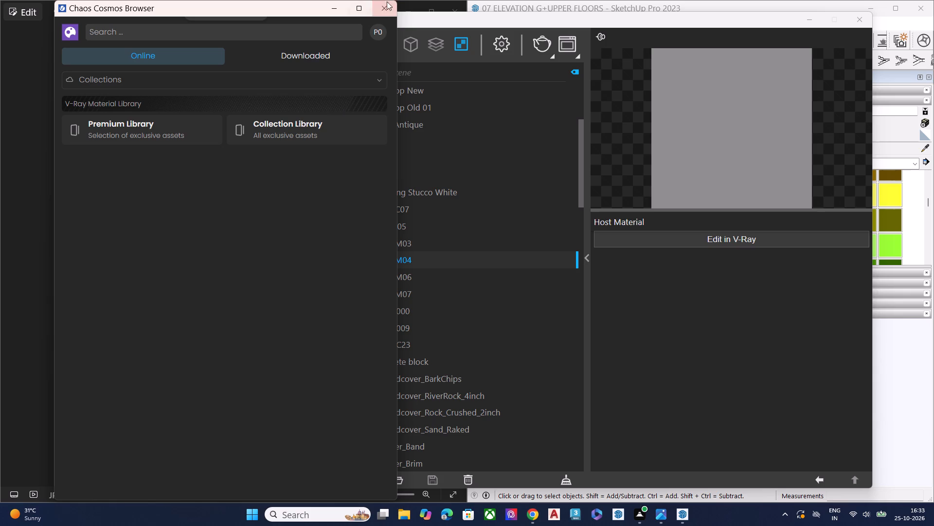
click(376, 8)
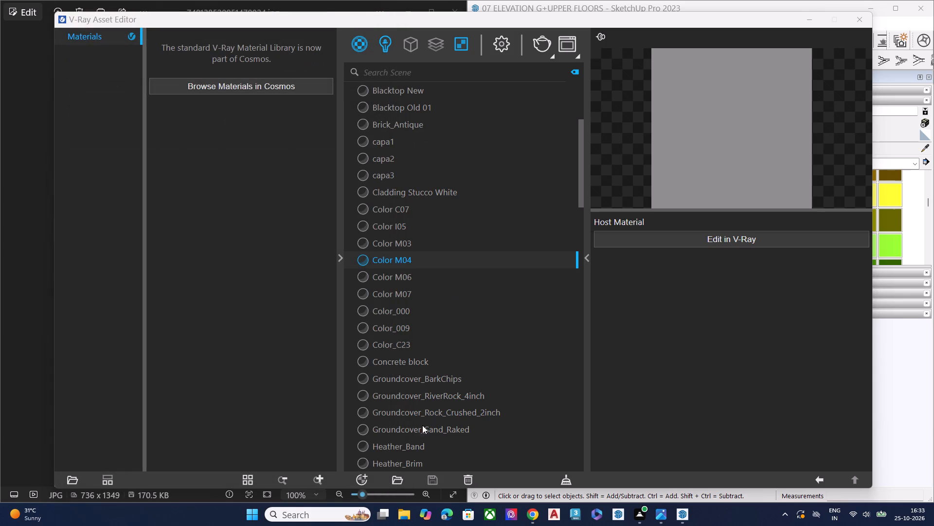
click(364, 480)
click(399, 463)
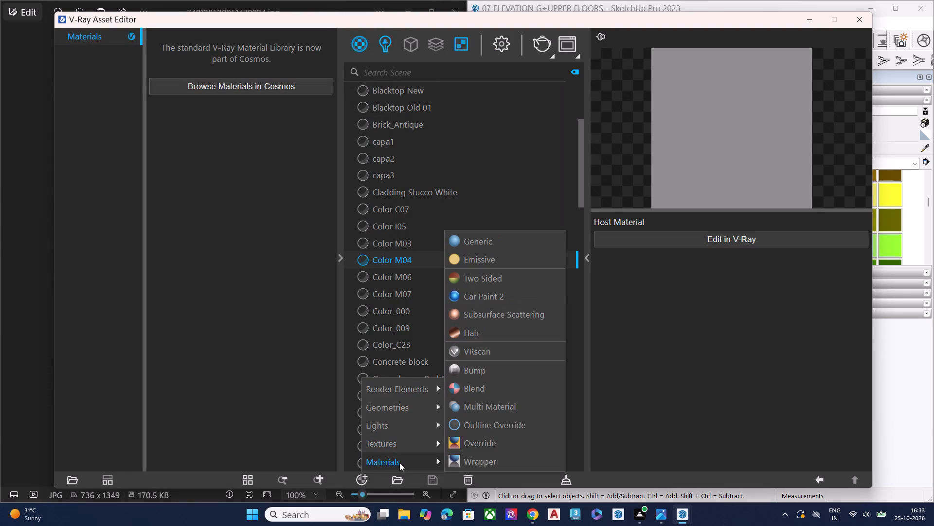
click(513, 246)
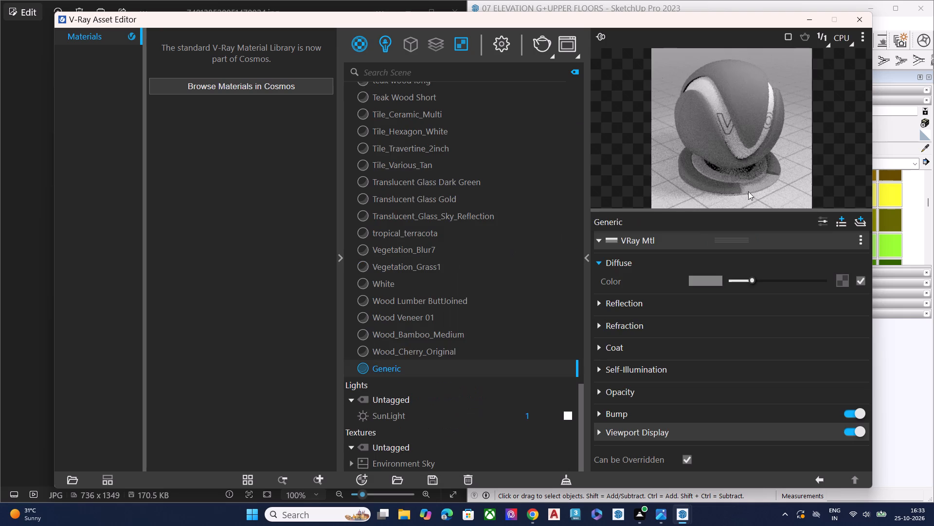
Set the Generic material's diffuse colour to a light beige with R 0.816, G 0.812 and B 0.716.
click(709, 282)
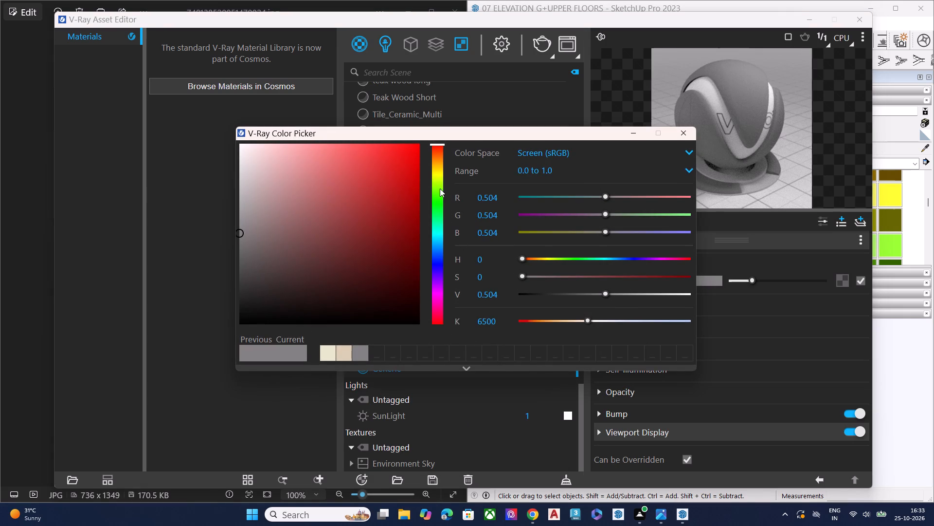
click(439, 173)
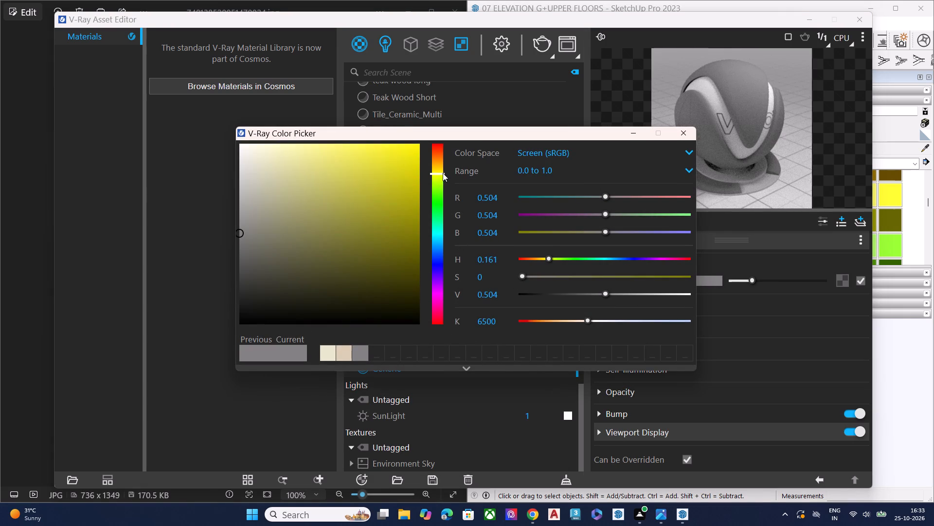
drag(254, 223, 288, 166)
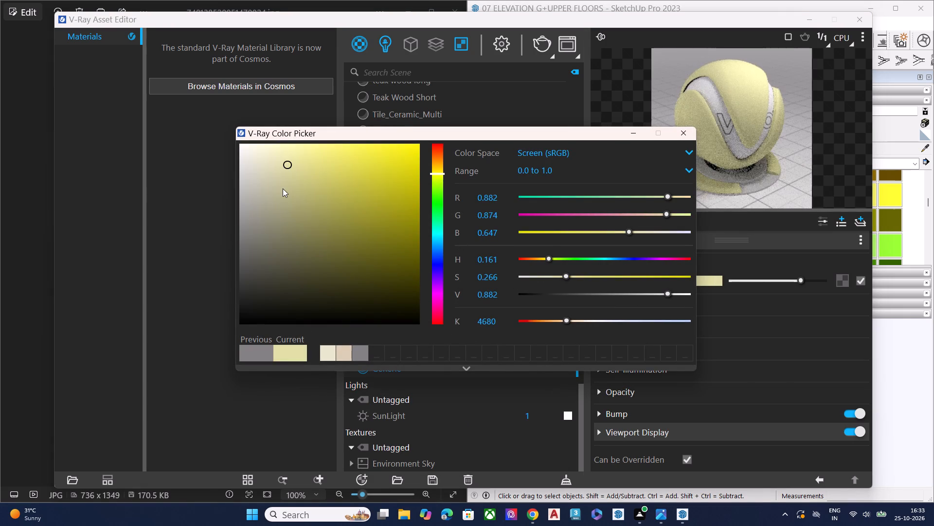
click(270, 157)
click(253, 166)
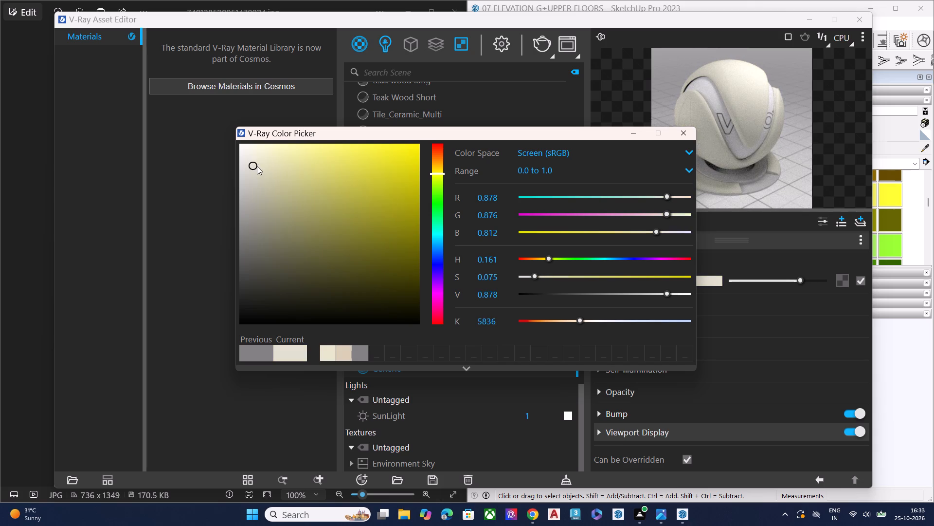
click(260, 165)
click(252, 164)
click(254, 177)
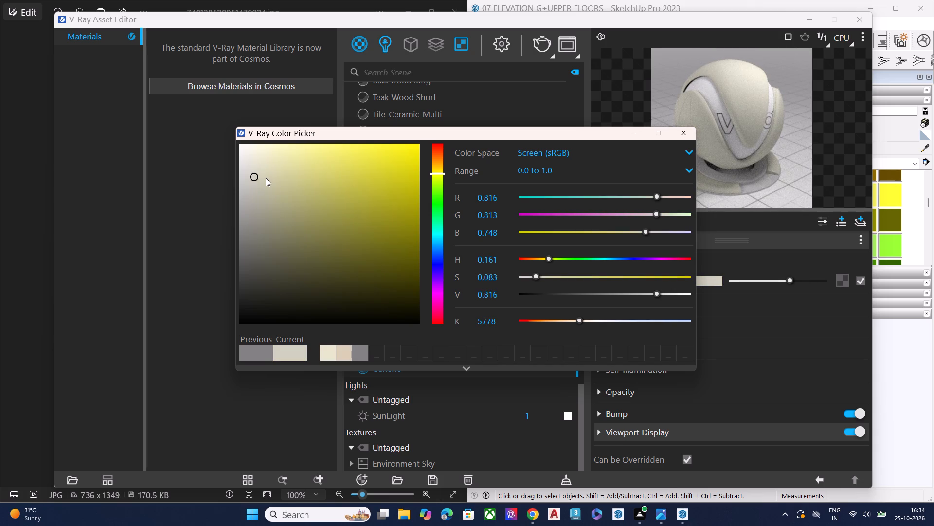
click(266, 178)
click(253, 178)
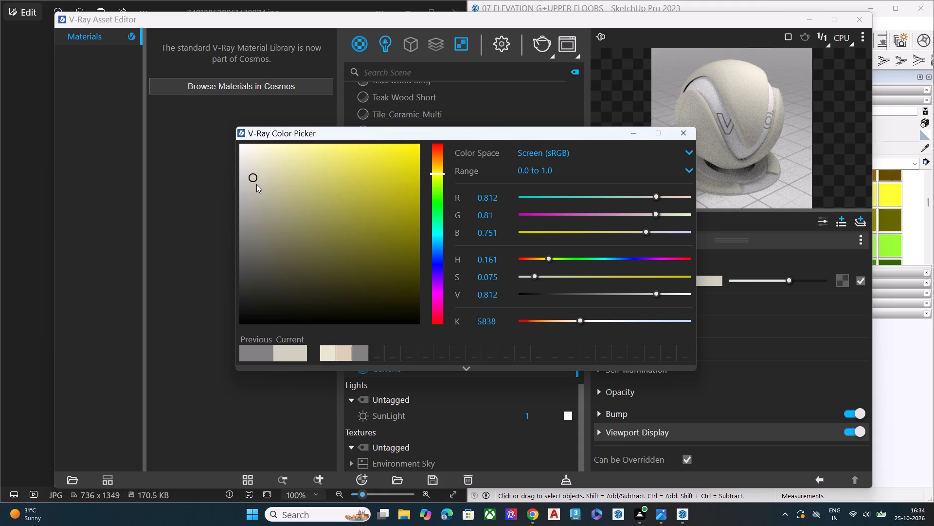
click(262, 177)
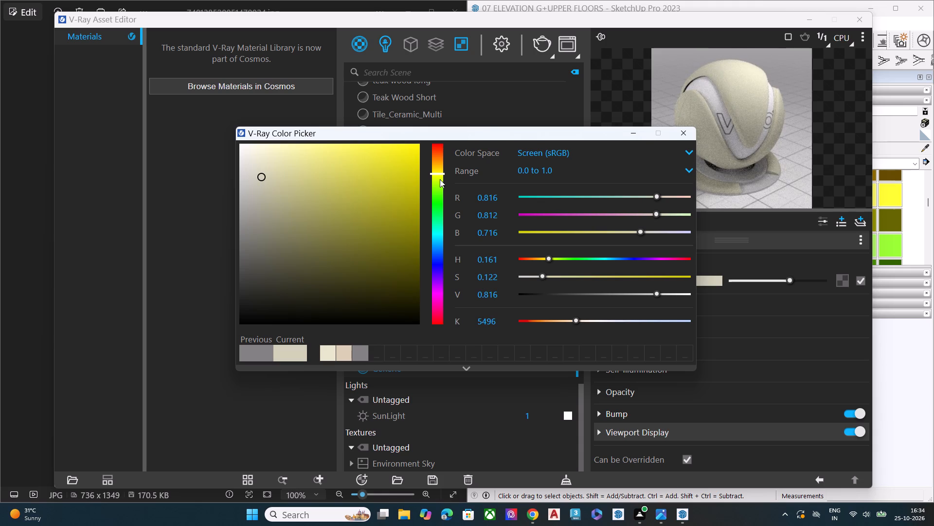
click(675, 133)
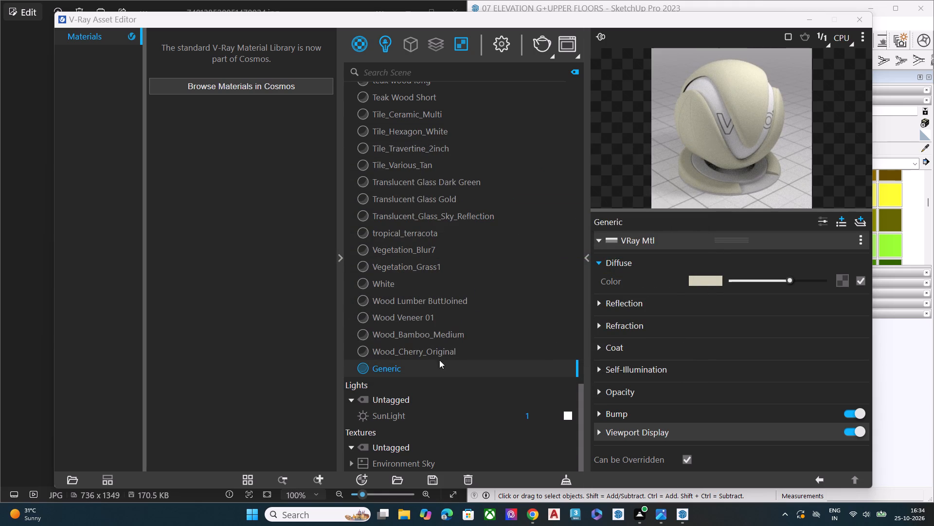
click(388, 368)
click(856, 26)
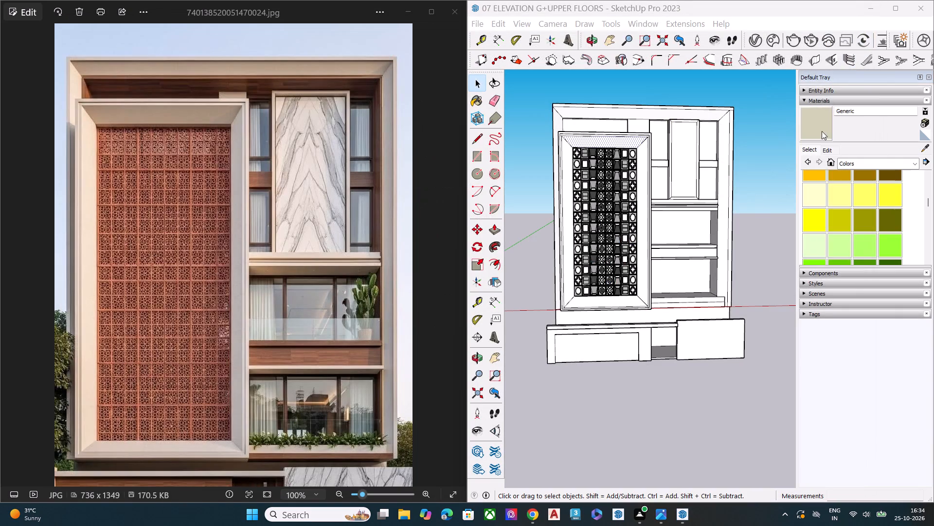
Paint the top, left and right sloped inner faces of the building's outer frame with the Generic material.
click(822, 131)
scroll(612, 132, up, 4)
scroll(597, 150, down, 7)
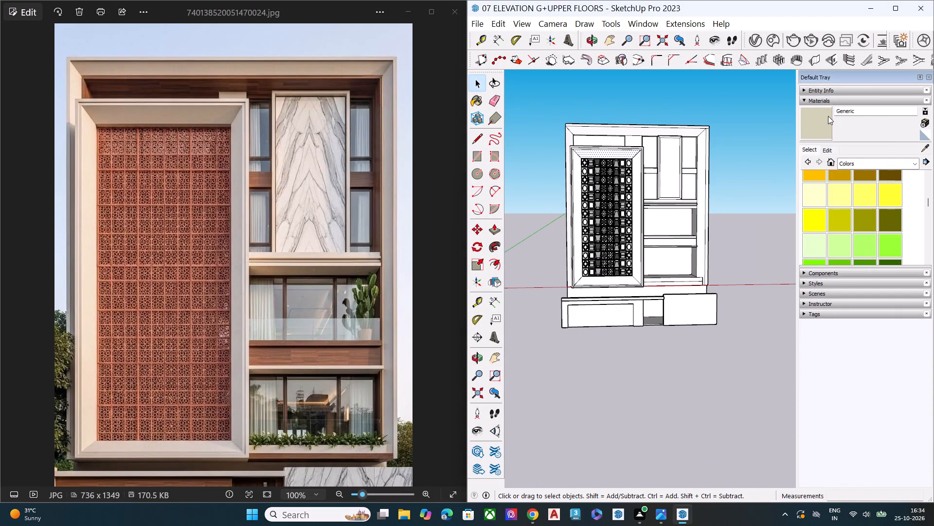
click(823, 119)
scroll(570, 120, up, 7)
scroll(553, 120, down, 1)
scroll(553, 120, up, 5)
click(547, 121)
click(528, 142)
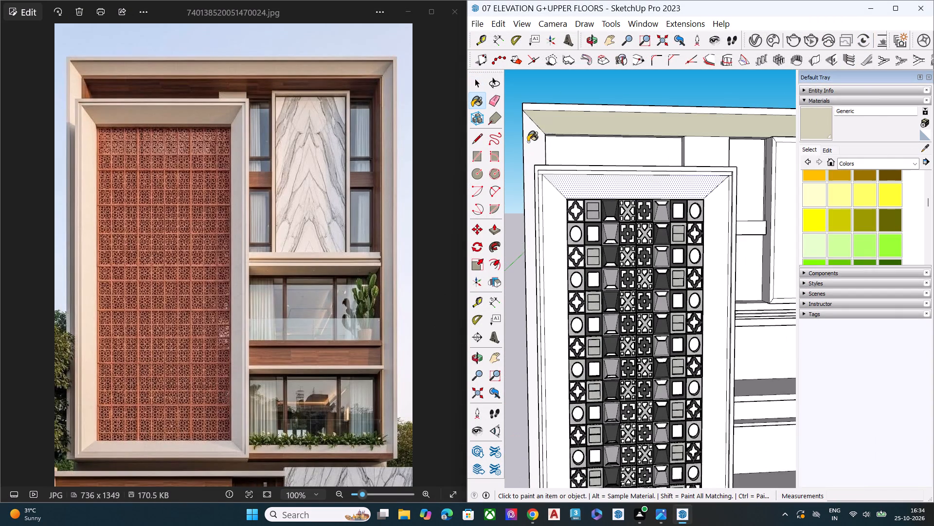
scroll(502, 139, down, 12)
scroll(686, 150, up, 4)
scroll(690, 148, down, 2)
scroll(690, 148, up, 5)
click(735, 155)
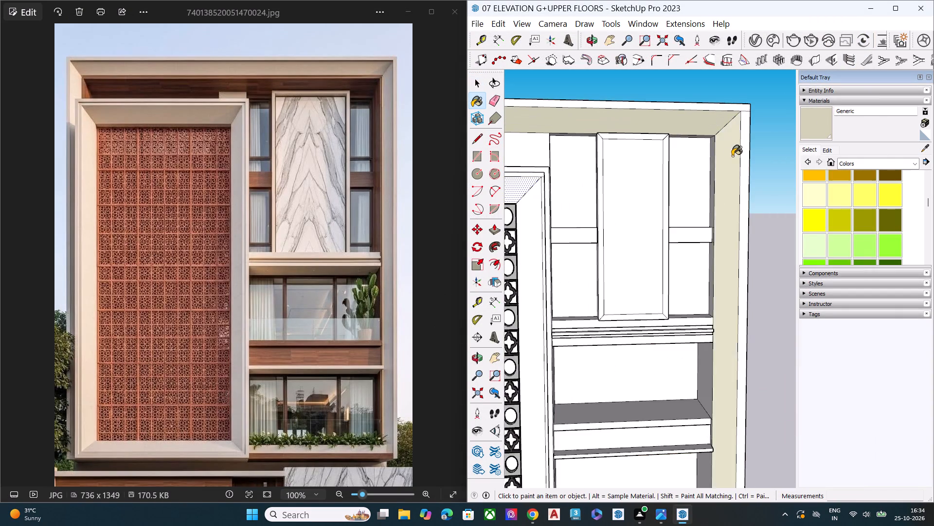
Paint the top, right and left sloped faces of the tile screen's frame with the Generic material.
scroll(673, 147, down, 7)
scroll(720, 144, up, 1)
scroll(719, 143, down, 1)
scroll(715, 140, up, 1)
scroll(713, 138, down, 2)
scroll(713, 138, up, 1)
scroll(713, 138, down, 1)
scroll(713, 138, up, 2)
scroll(729, 143, down, 6)
scroll(645, 195, up, 7)
scroll(617, 148, up, 3)
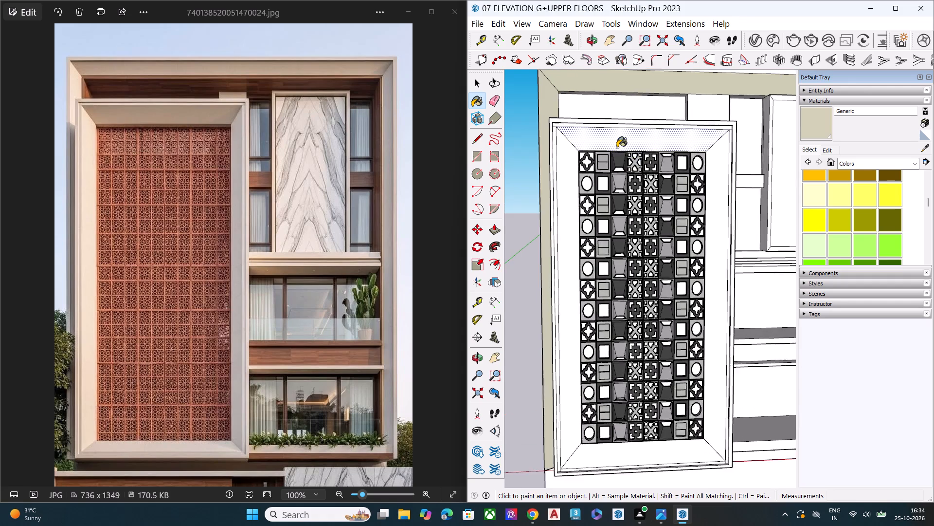
scroll(617, 148, down, 1)
scroll(617, 148, up, 1)
click(617, 148)
click(729, 186)
click(561, 191)
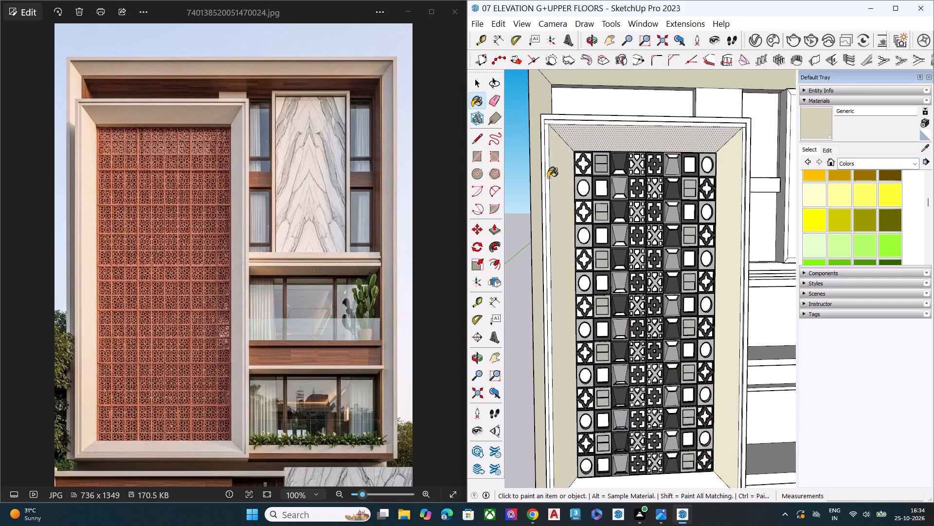
Erase the short dividing edge on the screen frame's front rim at its upper-left corner.
scroll(544, 131, up, 11)
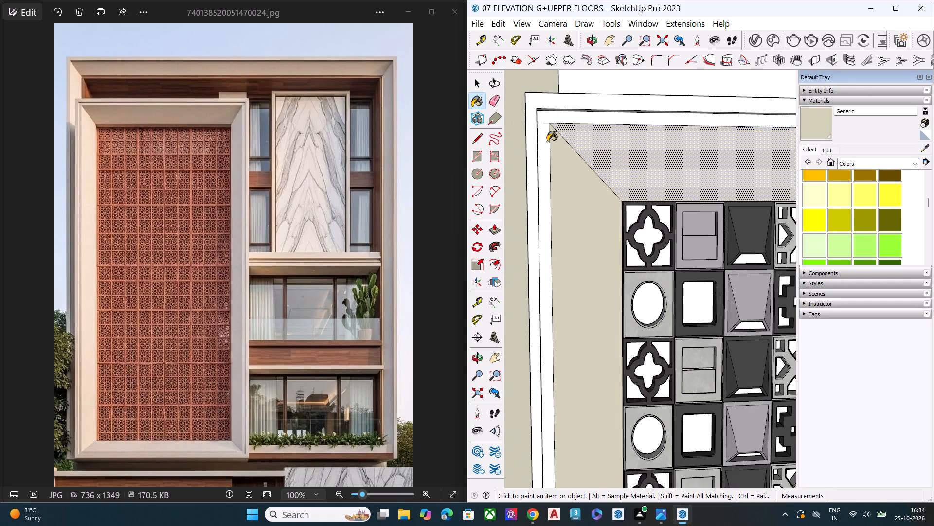
key(space)
text(E)
click(544, 122)
key(space)
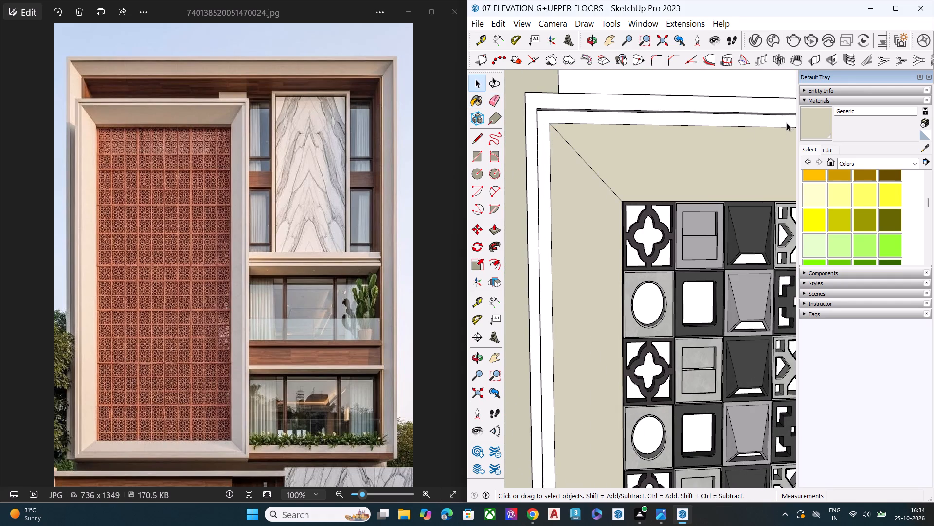
Erase the short dividing edge on the screen frame's front rim at its upper-right corner.
click(817, 120)
scroll(570, 137, down, 13)
key(space)
scroll(763, 147, up, 1)
scroll(762, 146, down, 1)
scroll(762, 146, up, 5)
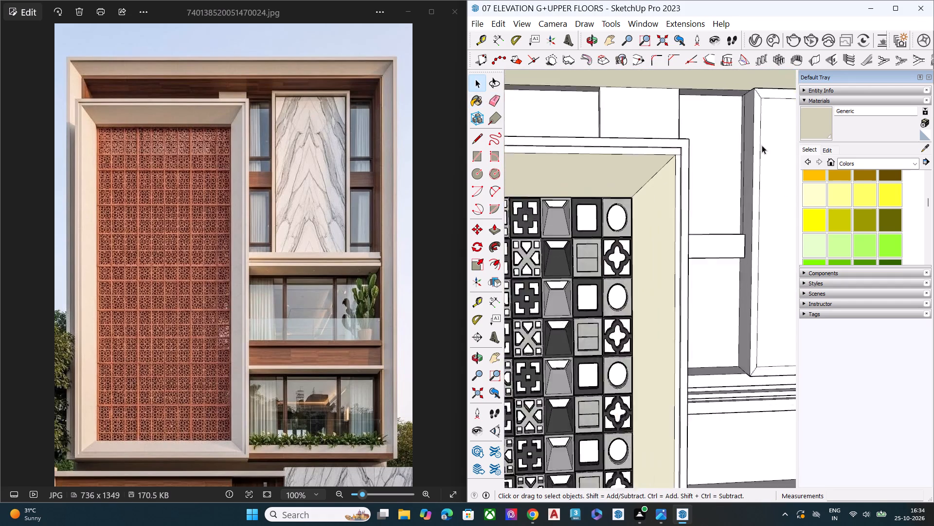
scroll(762, 145, up, 2)
scroll(667, 151, down, 1)
scroll(663, 151, up, 14)
key(e)
click(678, 158)
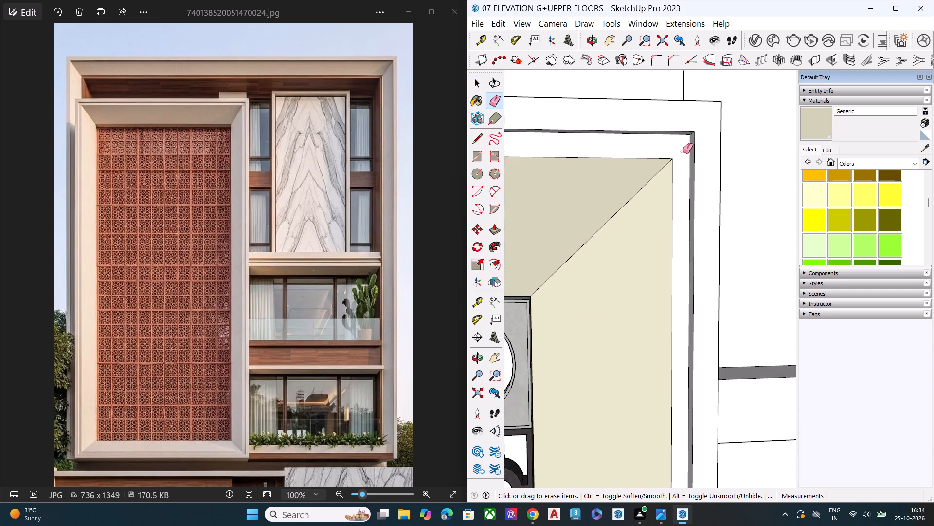
Erase the short dividing edge on the screen frame's front rim at its lower-right corner.
scroll(683, 150, down, 1)
scroll(683, 150, up, 1)
scroll(683, 150, down, 8)
scroll(659, 142, up, 1)
scroll(659, 142, down, 7)
scroll(673, 136, up, 2)
scroll(682, 149, down, 4)
scroll(701, 328, up, 1)
scroll(681, 155, down, 9)
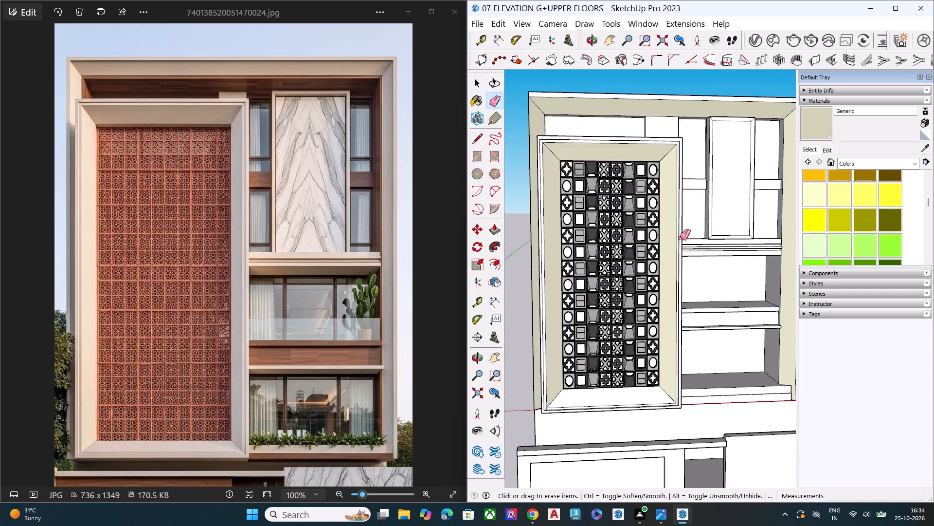
scroll(692, 318, up, 11)
scroll(668, 461, up, 10)
scroll(699, 427, up, 1)
scroll(699, 426, down, 1)
scroll(699, 426, up, 6)
scroll(699, 426, down, 2)
scroll(699, 426, up, 2)
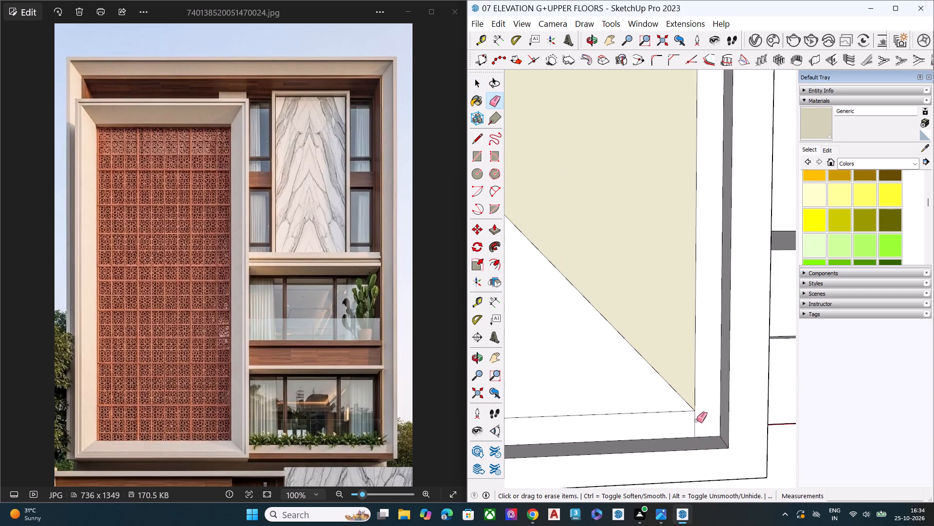
click(696, 420)
Erase the short dividing edge on the screen frame's front rim at its lower-left corner.
scroll(727, 390, down, 10)
scroll(740, 369, up, 1)
scroll(740, 369, down, 3)
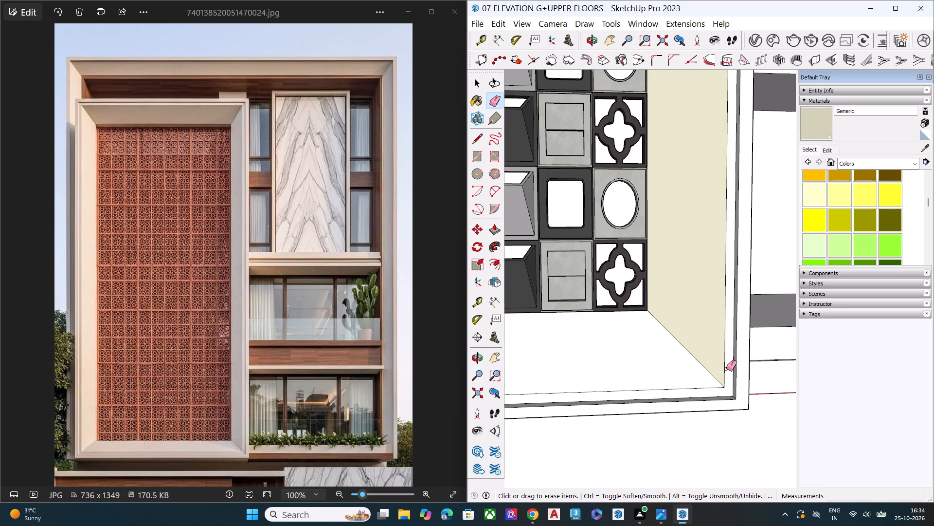
scroll(780, 367, down, 5)
scroll(573, 410, up, 1)
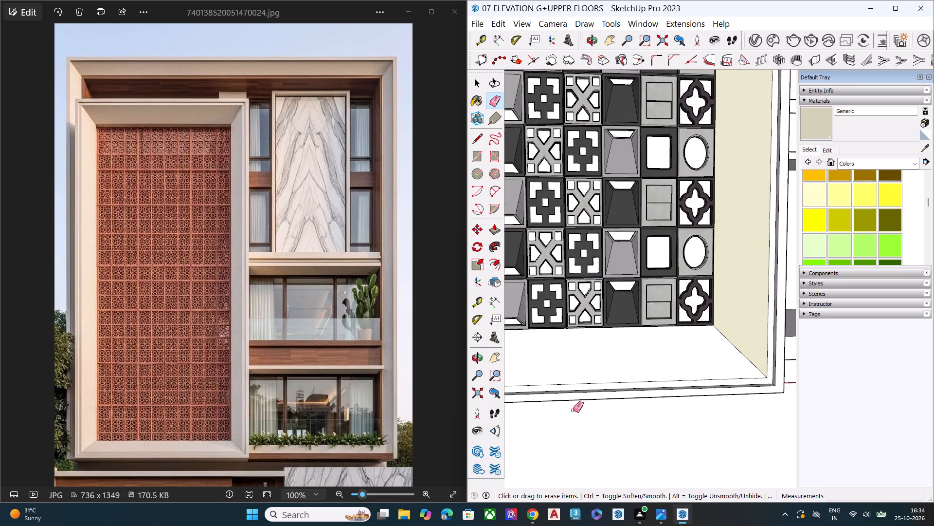
scroll(780, 367, down, 3)
scroll(788, 372, up, 1)
scroll(788, 372, down, 4)
scroll(592, 398, up, 9)
scroll(533, 380, down, 1)
scroll(533, 380, up, 4)
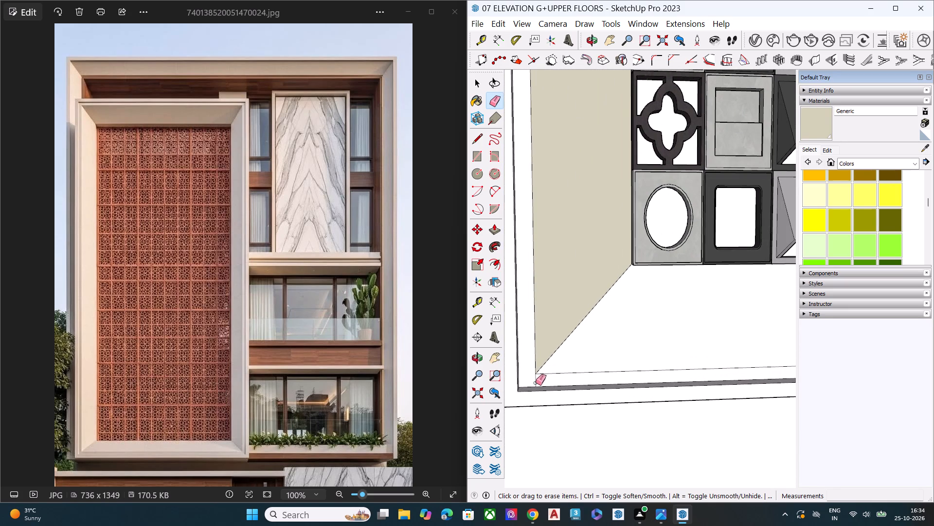
click(536, 383)
key(space)
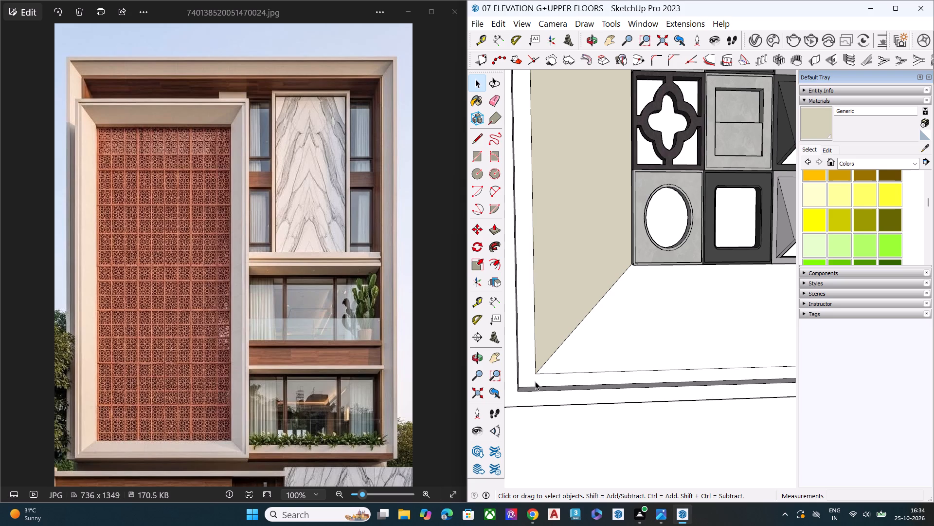
Paint the screen frame's front rim and its bottom sloped face with the Generic material.
click(816, 136)
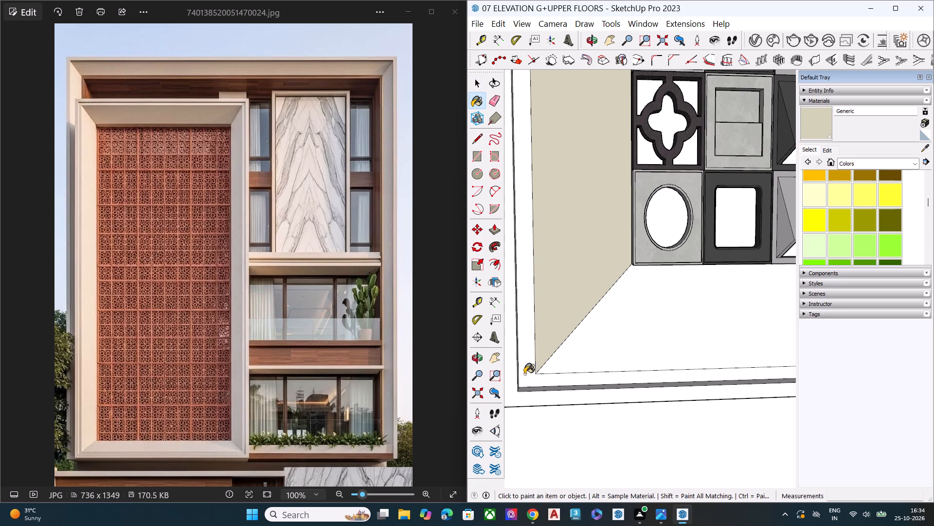
click(527, 373)
click(619, 364)
scroll(561, 354, down, 6)
scroll(554, 356, up, 2)
scroll(554, 356, down, 11)
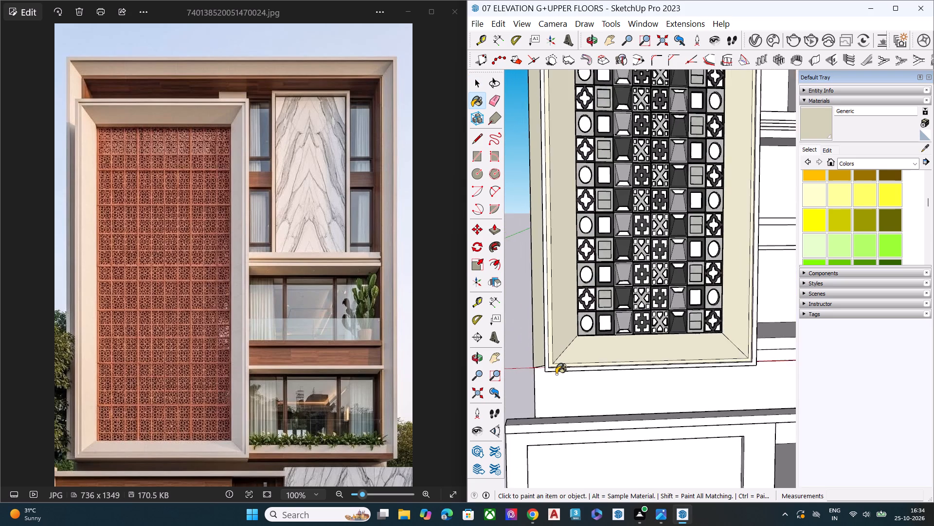
Paint the narrow front rim of the building's outer frame with the Generic material.
scroll(556, 374, down, 10)
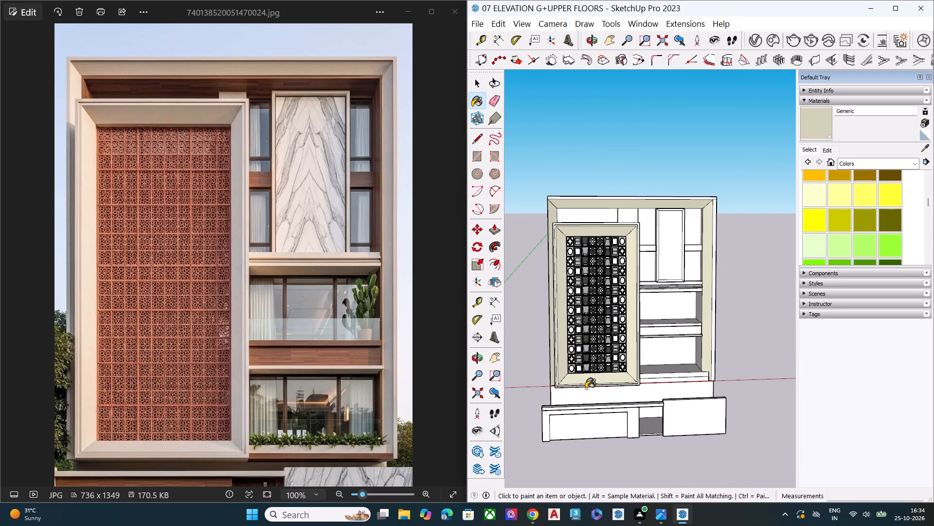
scroll(684, 274, up, 8)
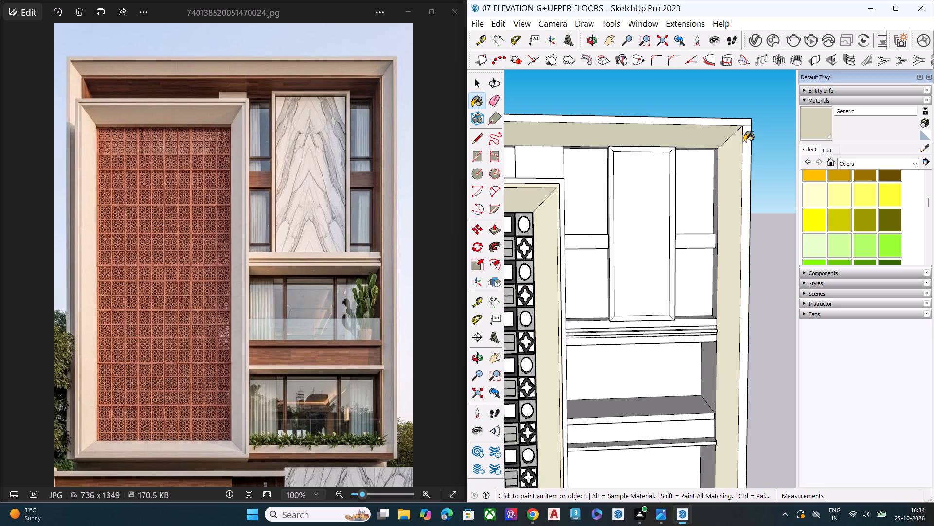
click(744, 142)
scroll(749, 125, up, 4)
scroll(749, 125, down, 1)
scroll(749, 125, up, 3)
click(748, 121)
scroll(760, 196, down, 7)
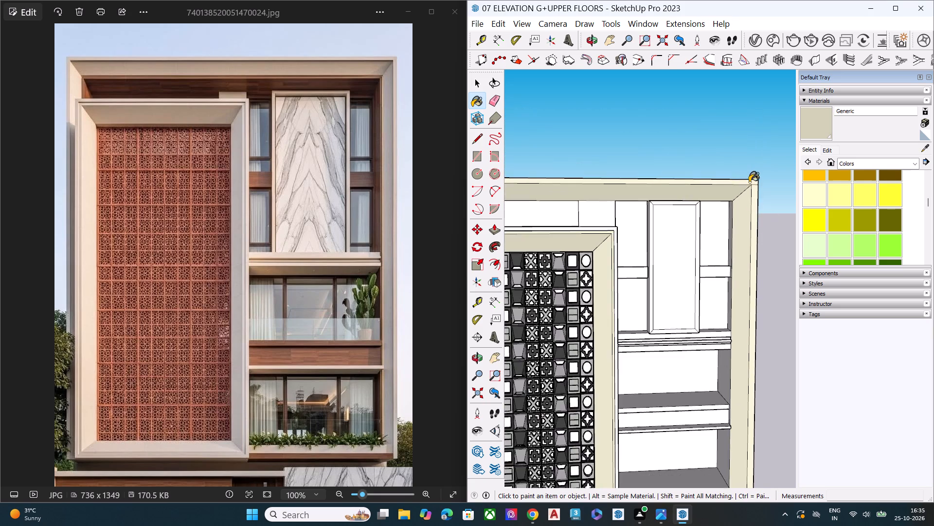
Examine the painted outer frame and screen frame up close and within the whole elevation.
scroll(749, 182, down, 6)
scroll(616, 197, up, 1)
scroll(613, 194, down, 1)
scroll(613, 194, up, 1)
scroll(612, 193, down, 1)
scroll(612, 193, up, 1)
scroll(606, 193, down, 1)
scroll(589, 193, up, 5)
scroll(615, 188, down, 2)
scroll(615, 188, up, 1)
scroll(615, 188, down, 3)
scroll(611, 191, up, 2)
scroll(582, 209, down, 8)
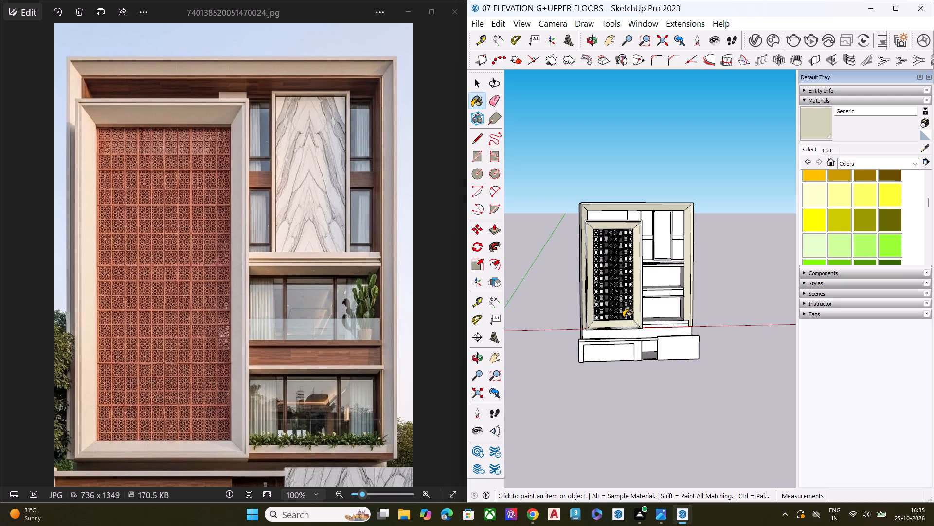
scroll(641, 265, up, 5)
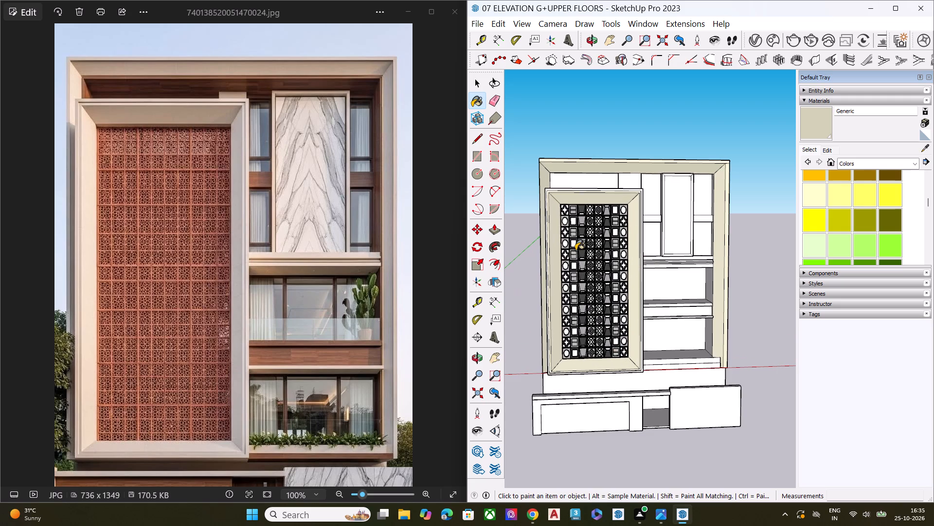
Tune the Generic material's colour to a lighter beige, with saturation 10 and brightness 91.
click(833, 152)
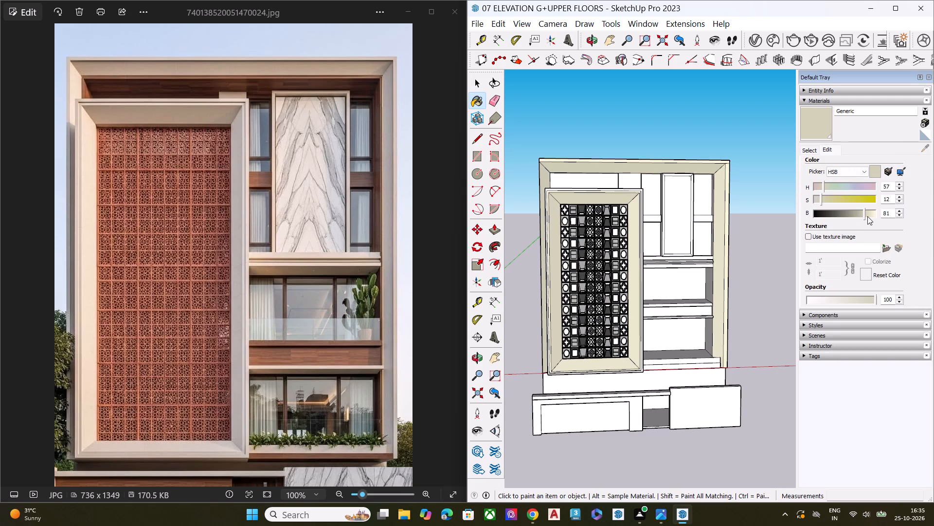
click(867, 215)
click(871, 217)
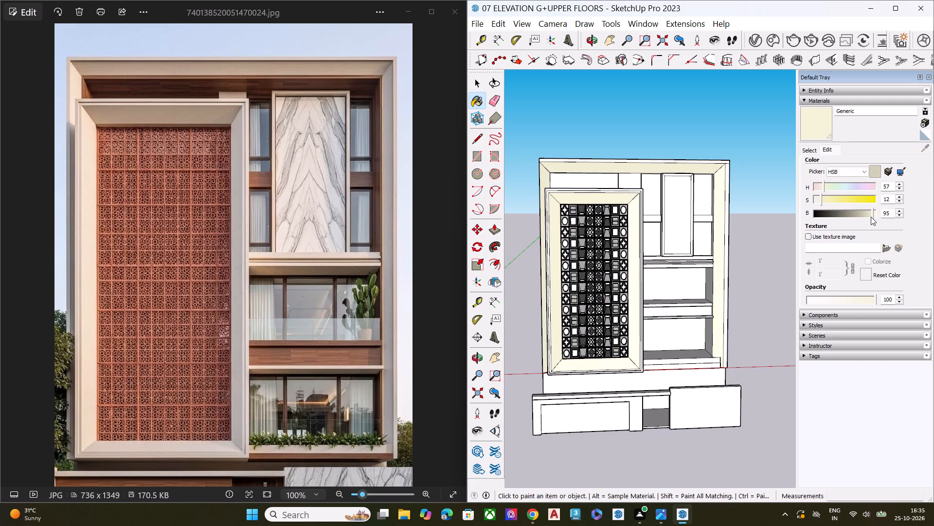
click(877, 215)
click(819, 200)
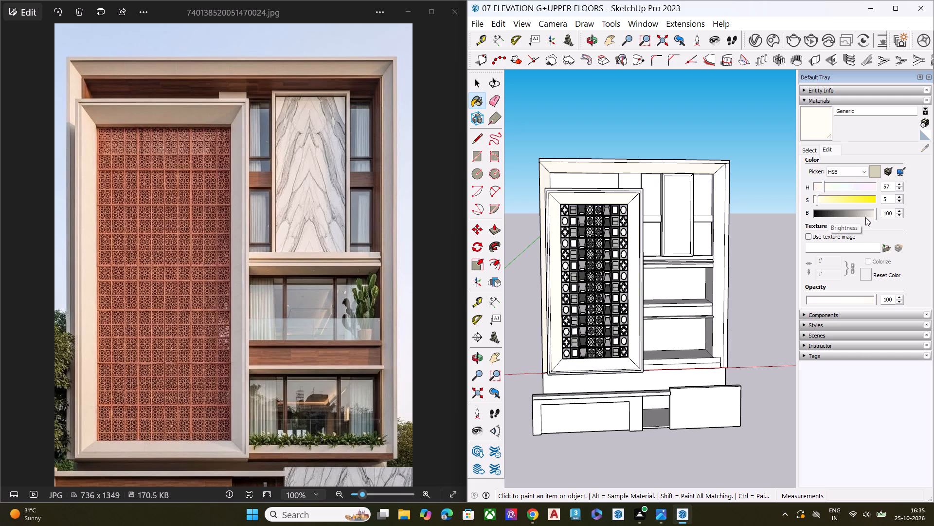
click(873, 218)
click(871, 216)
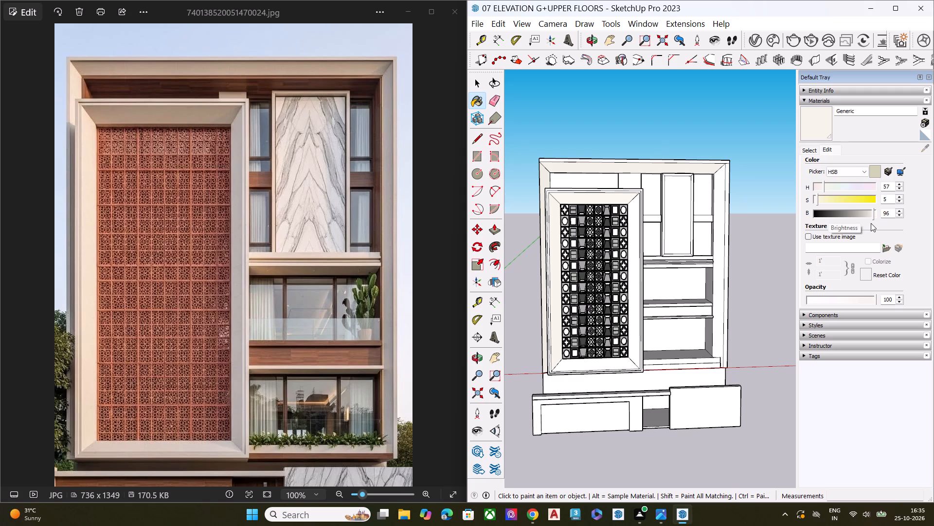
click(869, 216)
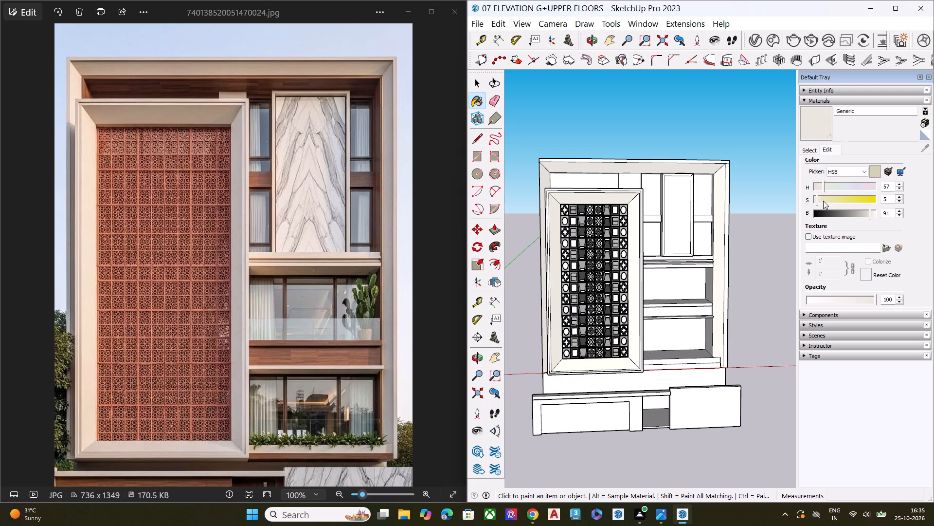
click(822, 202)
Examine the recoloured screen frame and outer frame up close around the screen frame's upper-right corner.
middle_drag(652, 222, 645, 205)
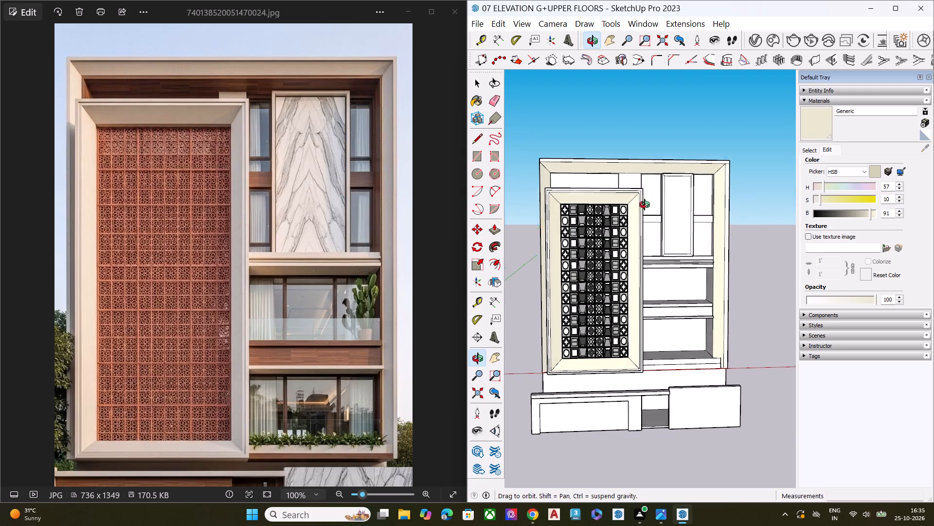
middle_drag(645, 205, 636, 192)
scroll(635, 192, up, 7)
scroll(628, 184, down, 1)
scroll(628, 184, up, 6)
scroll(651, 195, down, 1)
scroll(651, 195, up, 1)
scroll(651, 199, down, 2)
scroll(651, 199, up, 3)
click(656, 210)
scroll(657, 209, down, 5)
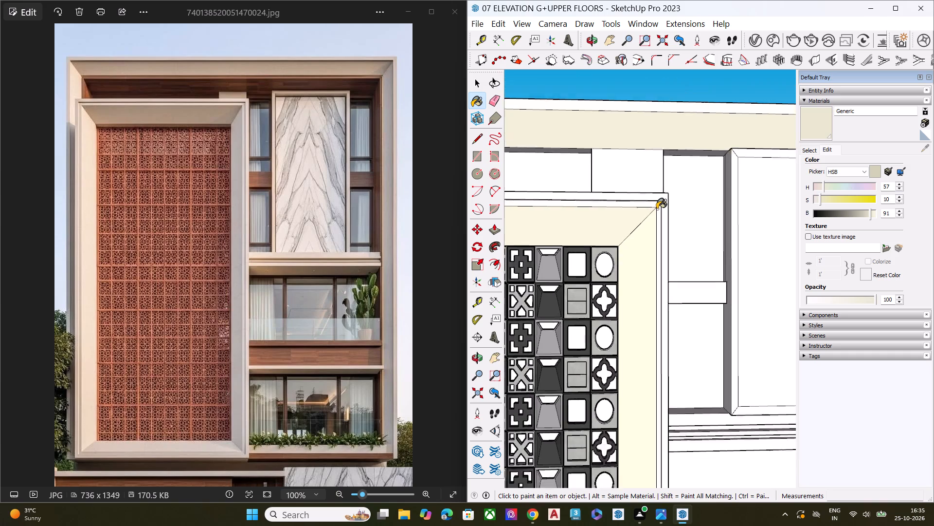
scroll(657, 209, down, 1)
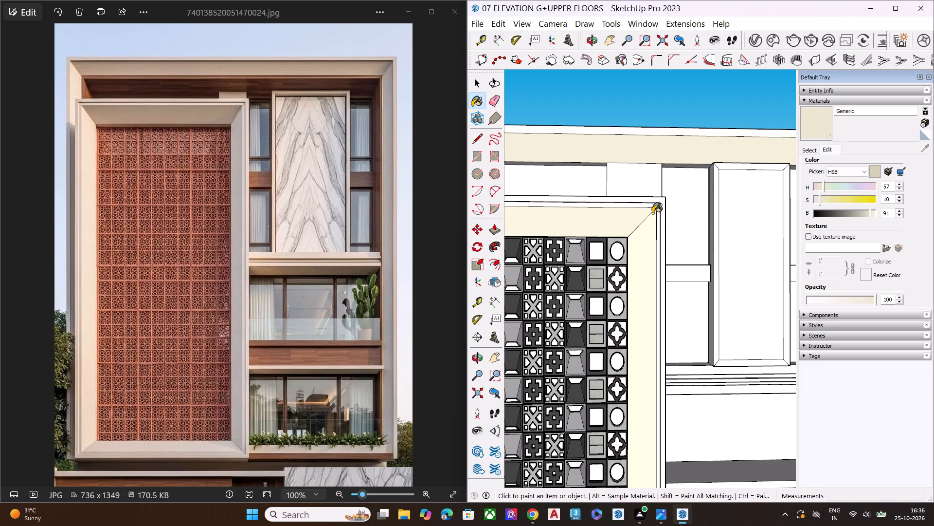
scroll(667, 161, up, 2)
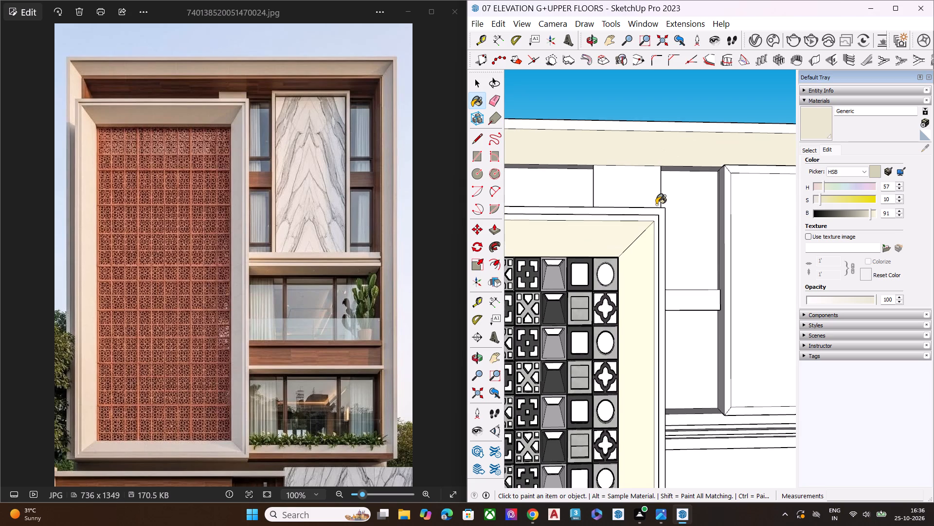
key(space)
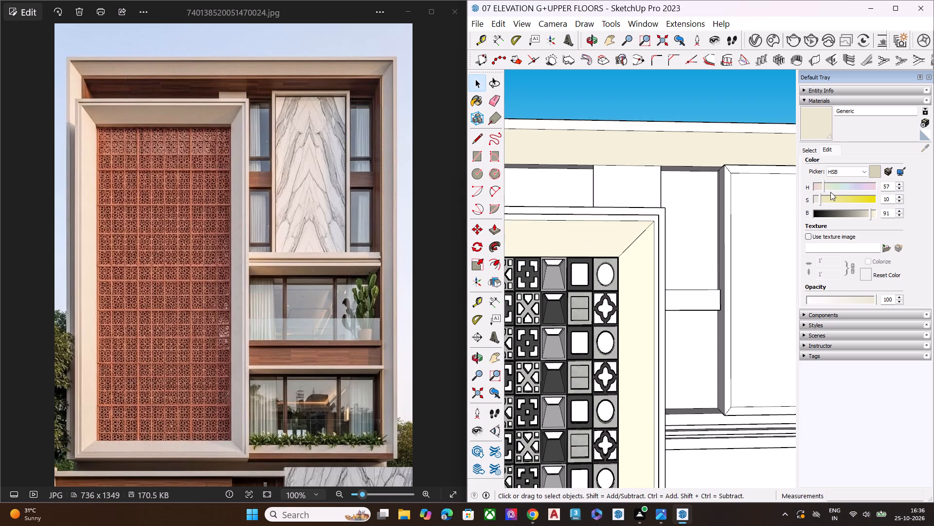
Permanently delete the Generic material in the V-Ray Asset Editor and close the editor.
click(756, 43)
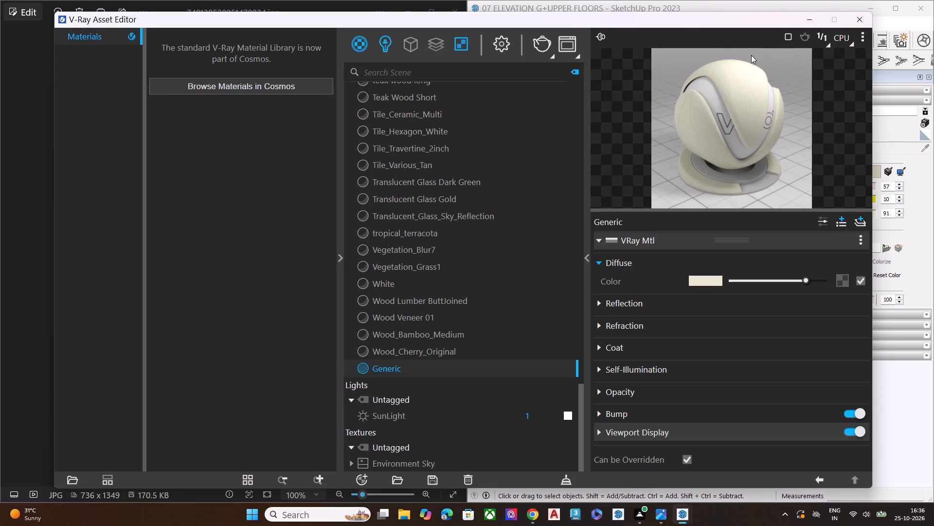
right_click(443, 368)
click(472, 316)
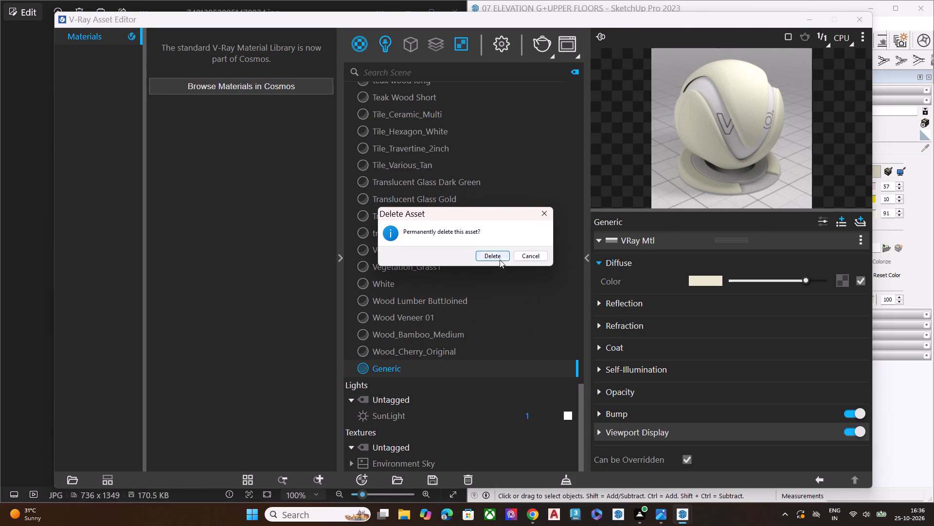
click(502, 258)
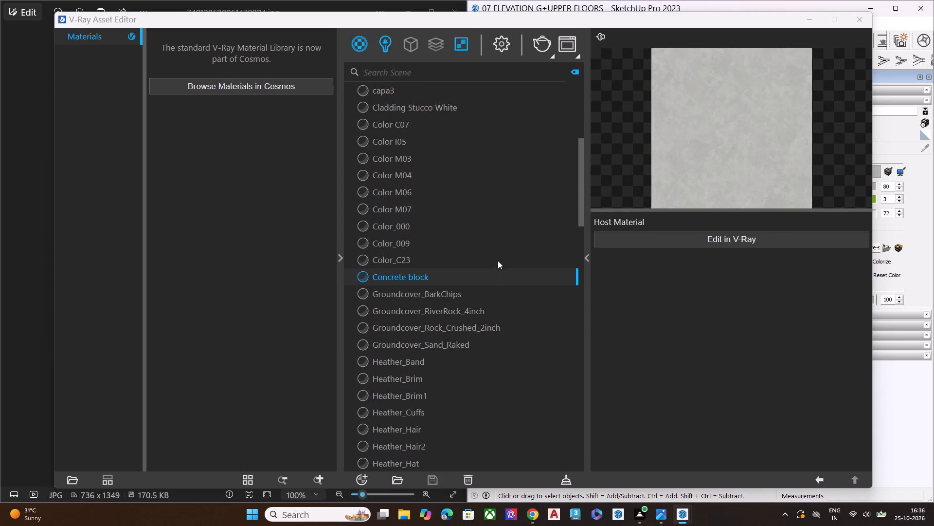
key(space)
click(853, 18)
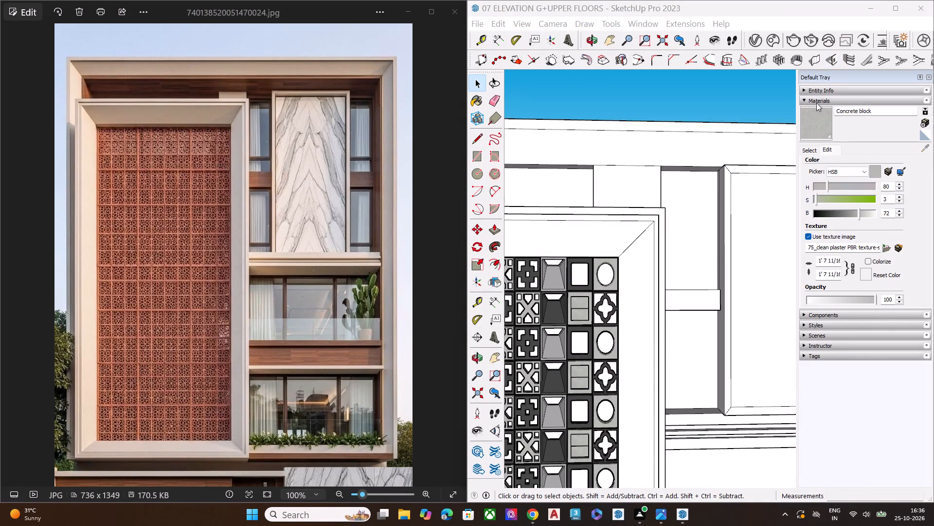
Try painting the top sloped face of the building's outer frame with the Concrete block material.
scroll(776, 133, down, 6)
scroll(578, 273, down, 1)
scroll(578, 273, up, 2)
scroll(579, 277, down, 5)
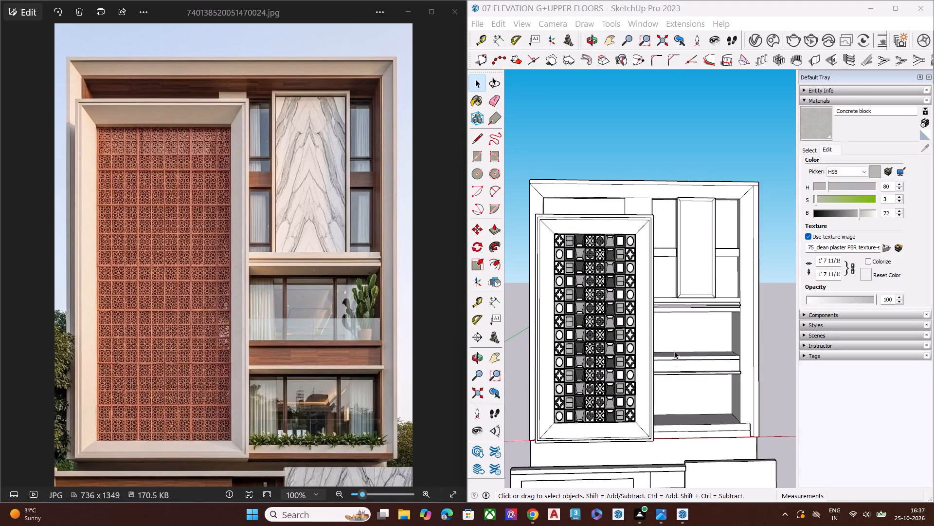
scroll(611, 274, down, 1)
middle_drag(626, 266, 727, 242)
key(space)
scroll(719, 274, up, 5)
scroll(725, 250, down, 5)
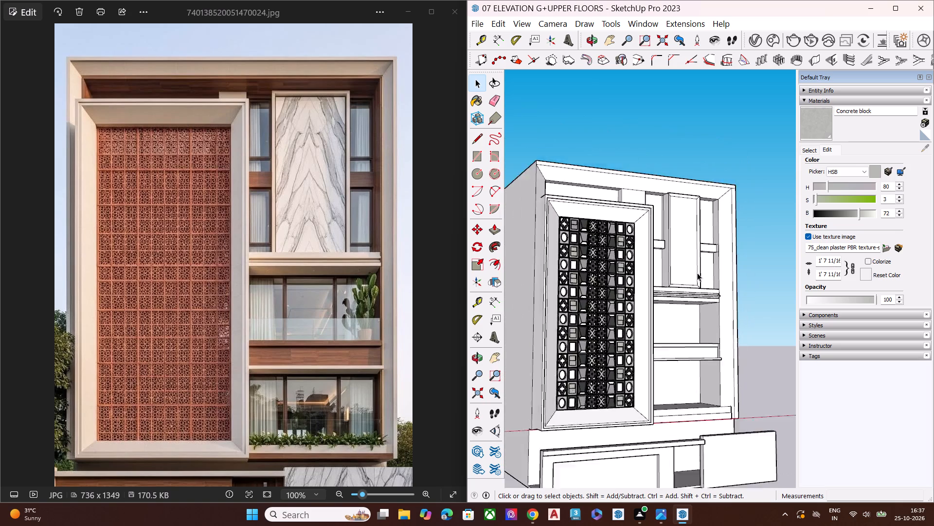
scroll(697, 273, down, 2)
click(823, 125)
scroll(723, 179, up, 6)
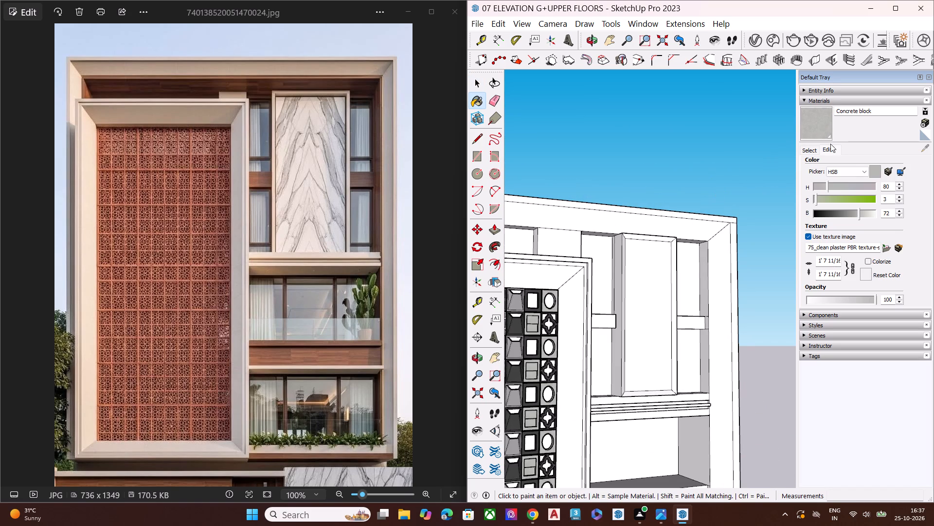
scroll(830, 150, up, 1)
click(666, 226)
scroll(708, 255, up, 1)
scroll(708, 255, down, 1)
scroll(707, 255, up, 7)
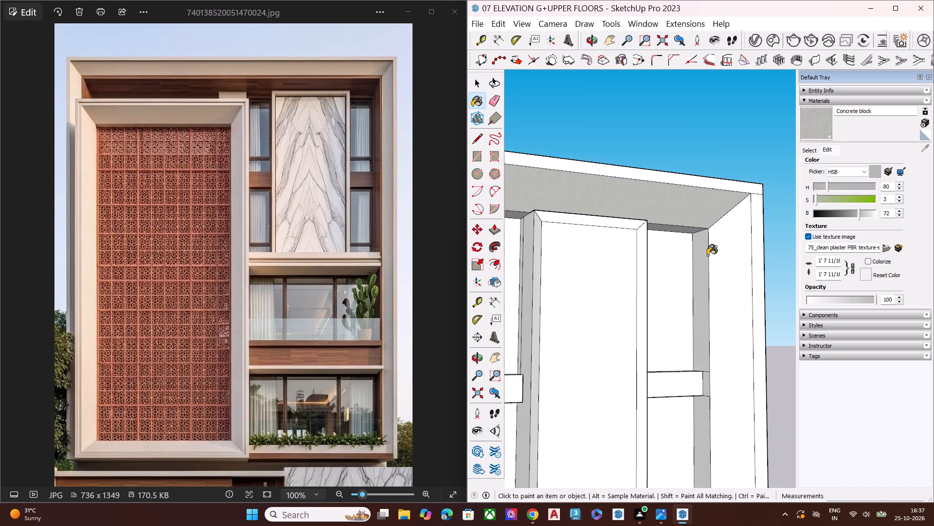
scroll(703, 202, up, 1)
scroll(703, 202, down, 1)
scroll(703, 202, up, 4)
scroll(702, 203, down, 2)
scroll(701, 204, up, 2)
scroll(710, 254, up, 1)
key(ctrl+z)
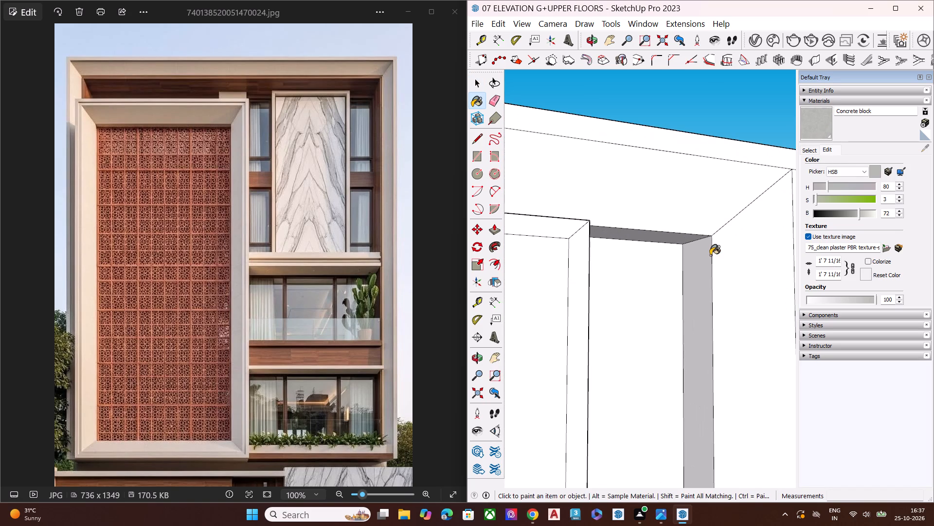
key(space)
Browse the Nilaya-Arc material collection to the SketchUp folder inside SketchUp-20250915T112154Z.
scroll(711, 113, down, 5)
scroll(683, 157, down, 4)
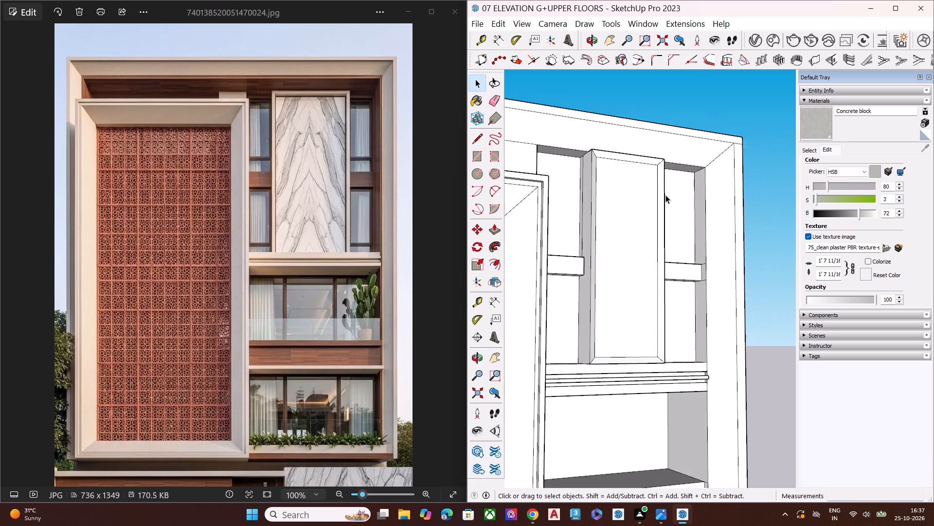
scroll(665, 195, down, 12)
middle_drag(677, 292, 548, 290)
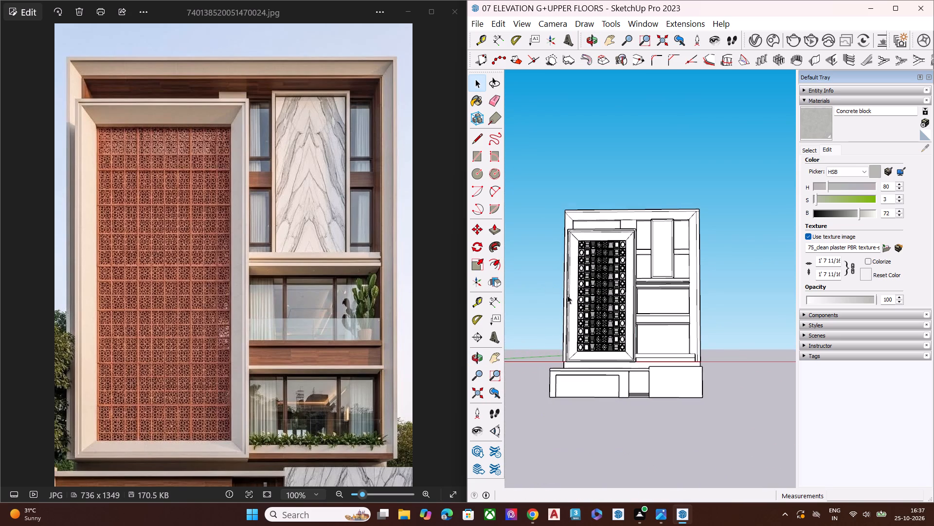
click(808, 150)
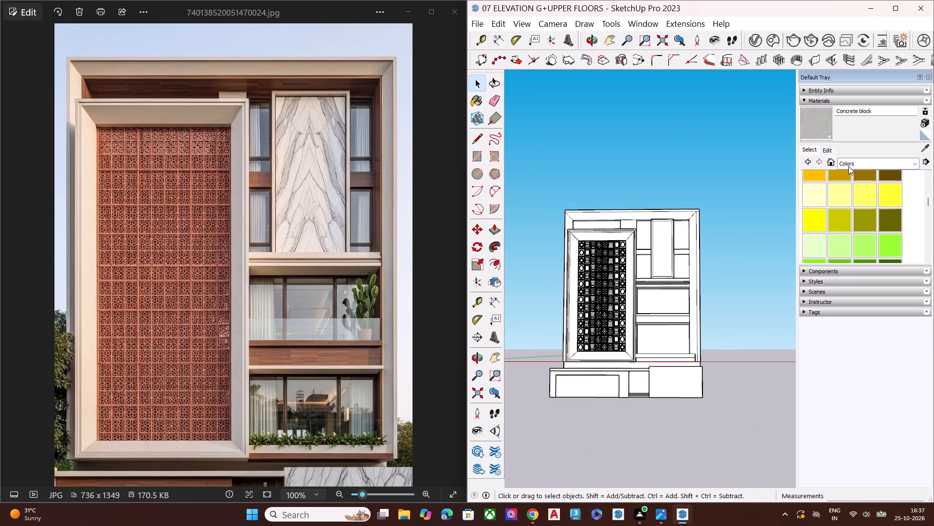
click(848, 166)
scroll(858, 248, down, 7)
click(863, 287)
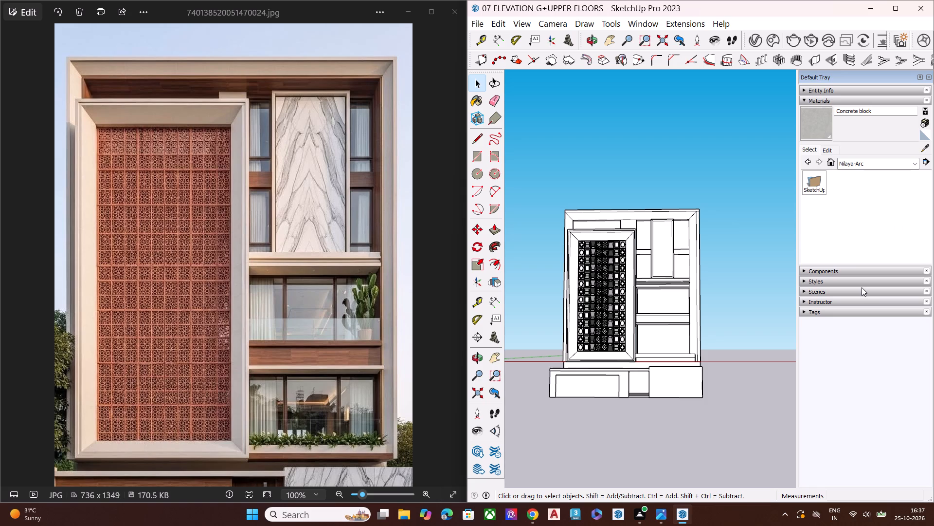
click(820, 191)
click(841, 191)
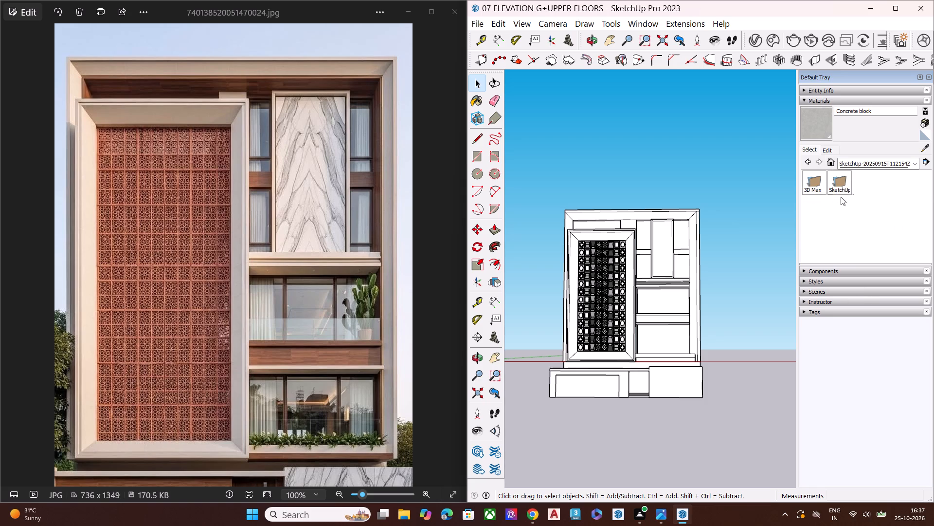
Paint the screen frame's four sloped faces with the dark red material from the SketchUp folder.
click(816, 203)
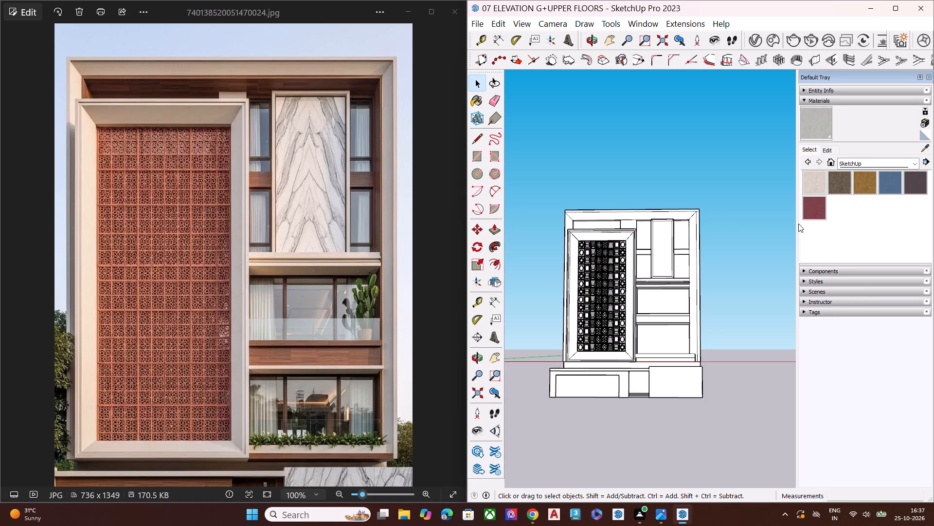
scroll(588, 252, up, 7)
click(559, 249)
click(586, 224)
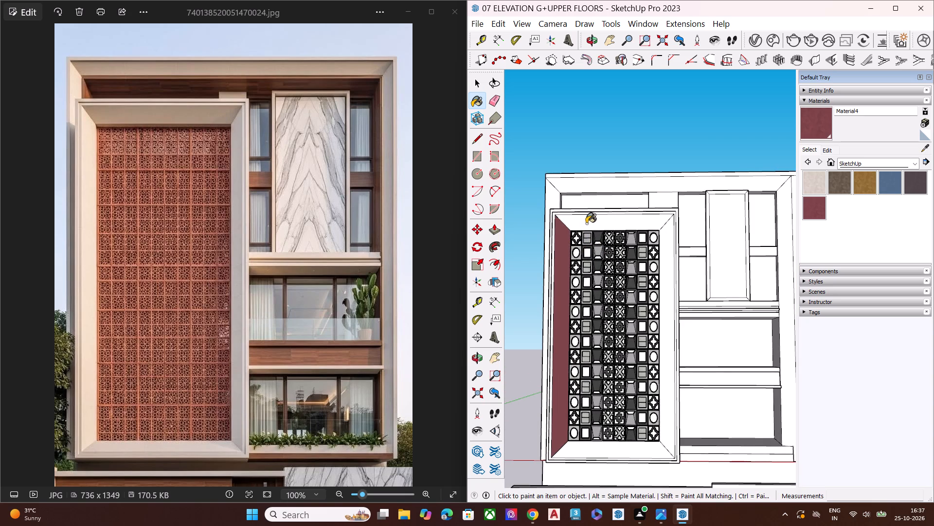
click(665, 251)
click(639, 454)
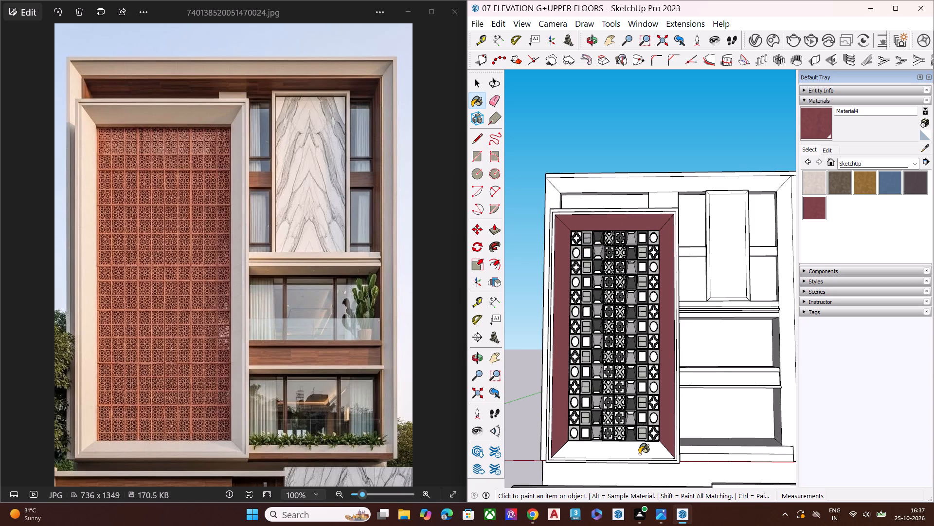
Paint the left, top and right sloped faces of the building's outer frame with the same dark red material.
middle_drag(620, 355, 640, 341)
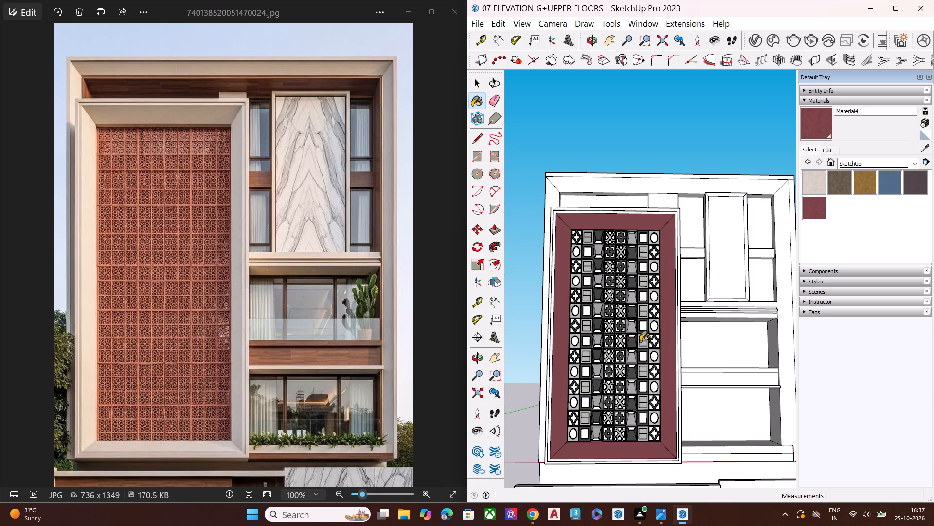
scroll(638, 327, up, 9)
scroll(584, 271, down, 9)
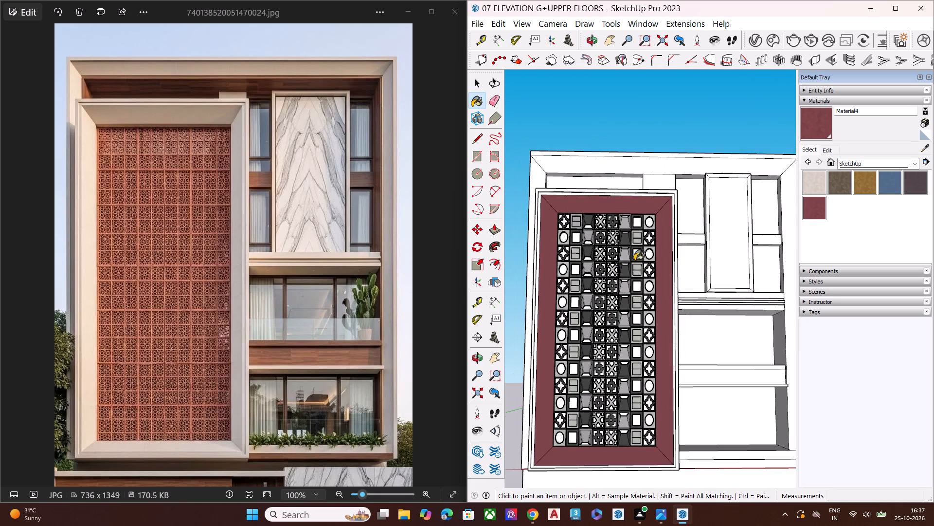
scroll(647, 218, down, 6)
middle_drag(669, 286, 604, 363)
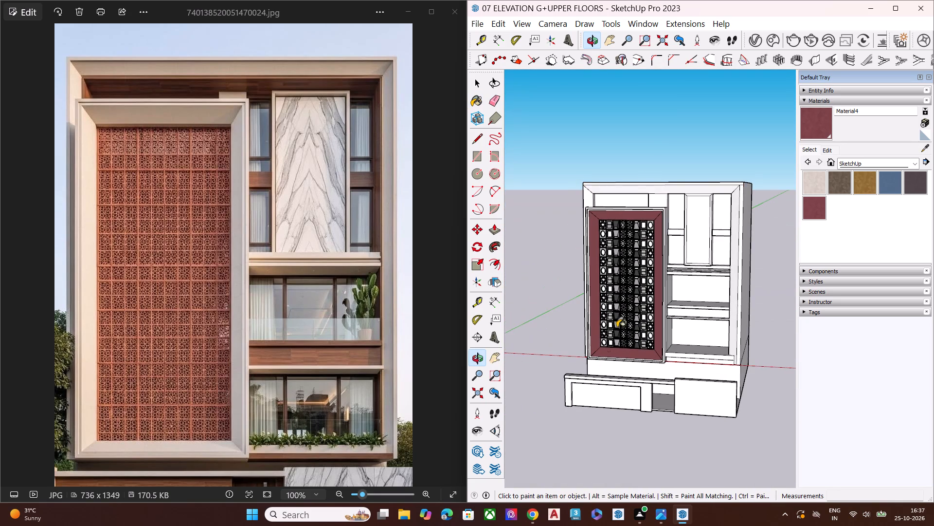
scroll(644, 156, up, 9)
click(534, 235)
click(516, 254)
scroll(529, 237, down, 8)
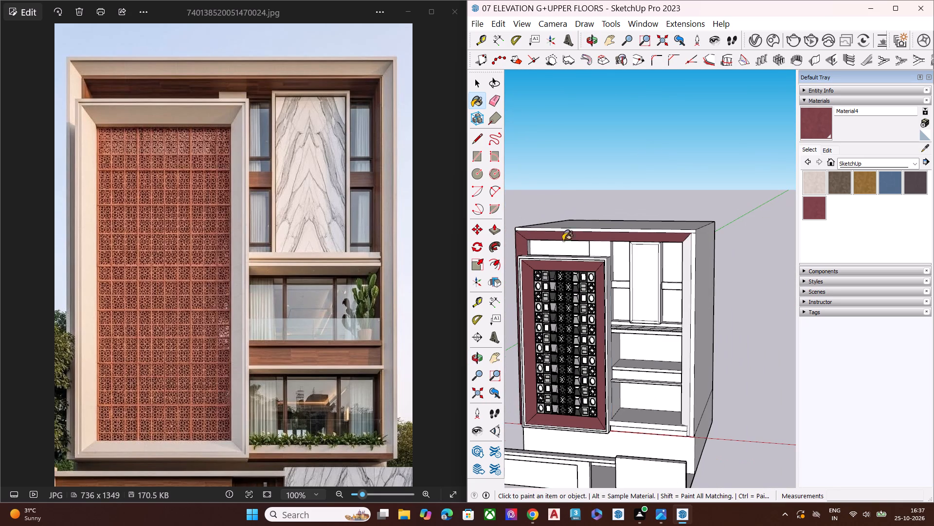
click(684, 272)
middle_drag(692, 268, 772, 235)
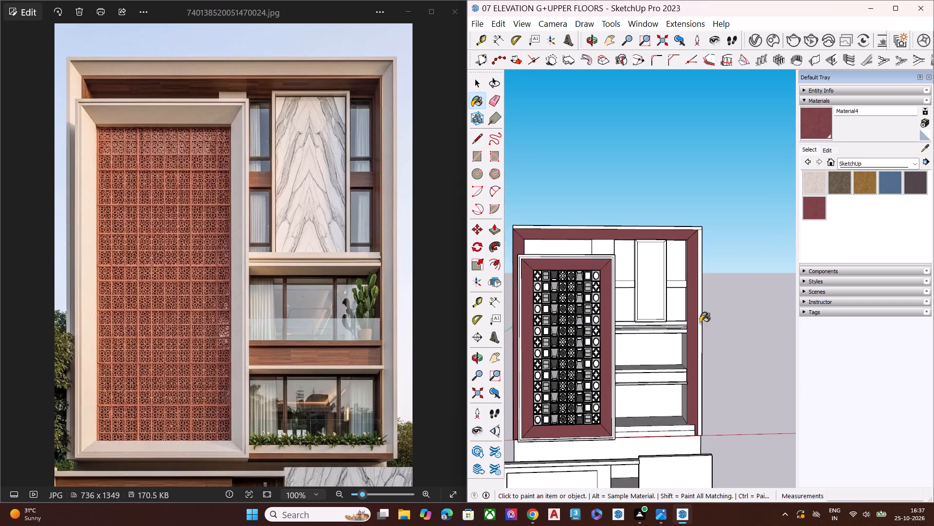
Undo the dark red painting on the sloped faces of the building's outer frame and the screen frame.
middle_drag(700, 323, 683, 294)
scroll(552, 257, down, 6)
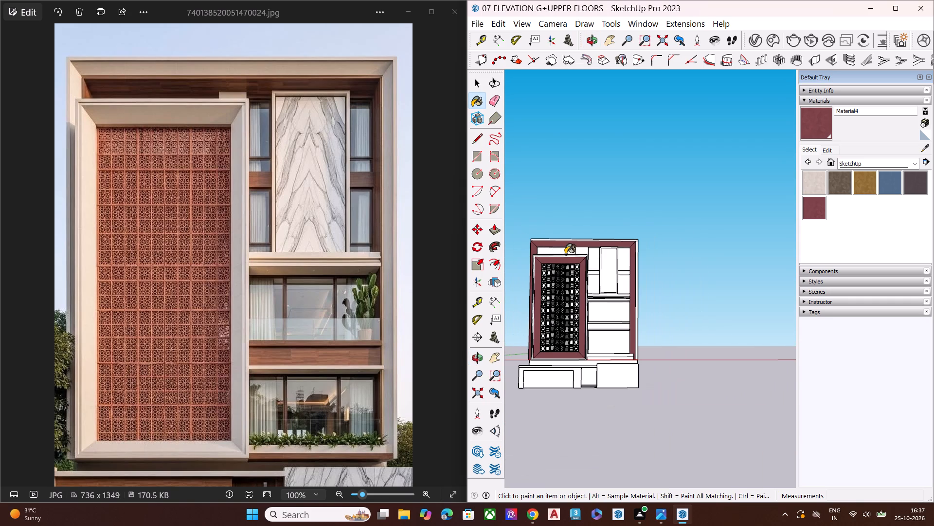
middle_drag(600, 285, 604, 265)
middle_drag(601, 294, 609, 325)
scroll(606, 330, up, 1)
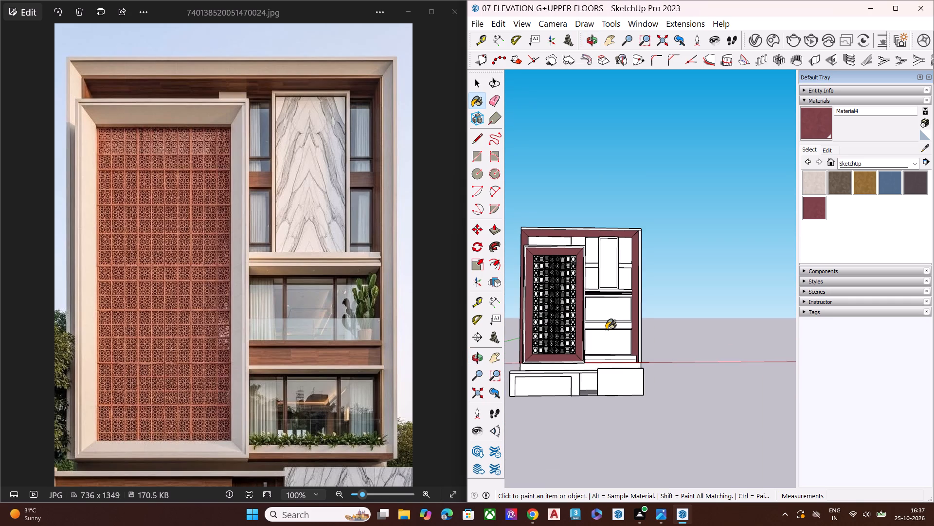
scroll(606, 330, up, 1)
key(ctrl+z)
key(ctrl+z)
key(ctrl+z)
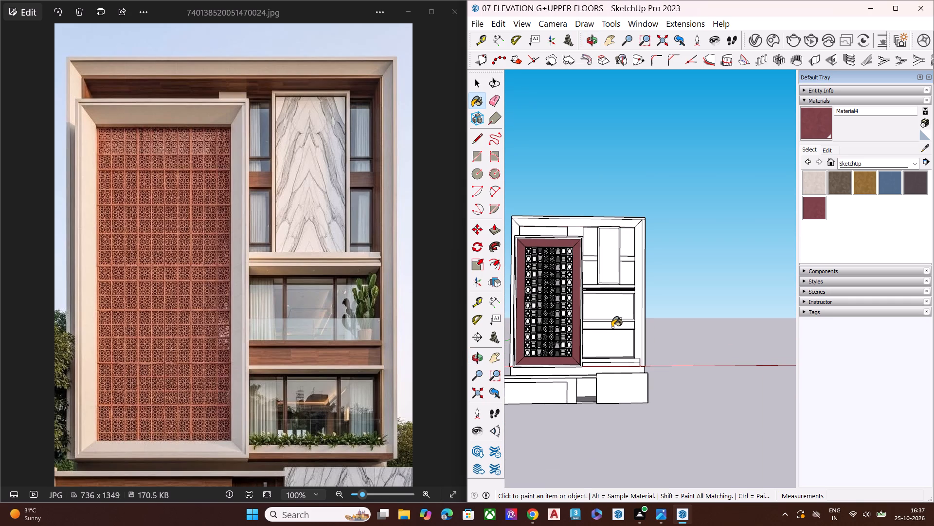
key(ctrl+z)
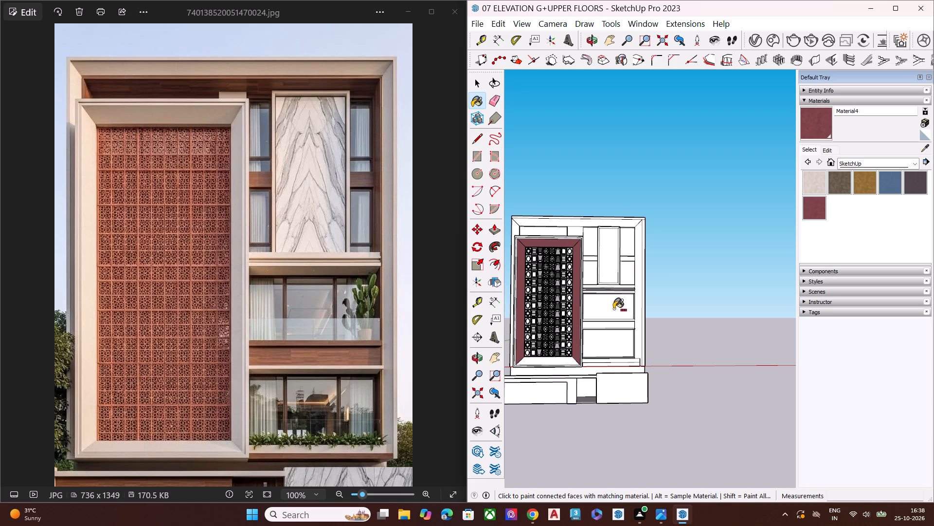
key(space)
key(ctrl+z)
key(ctrl+z)
key(ctrl+z)
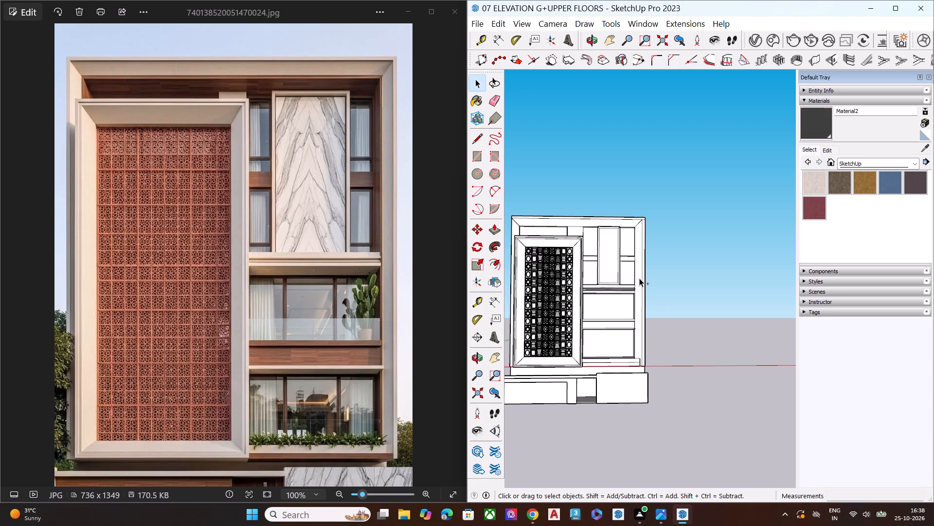
key(space)
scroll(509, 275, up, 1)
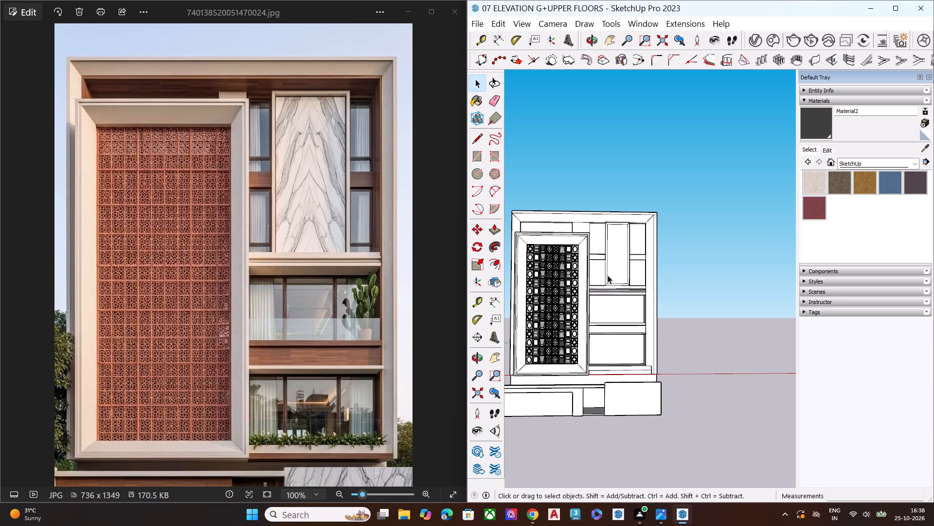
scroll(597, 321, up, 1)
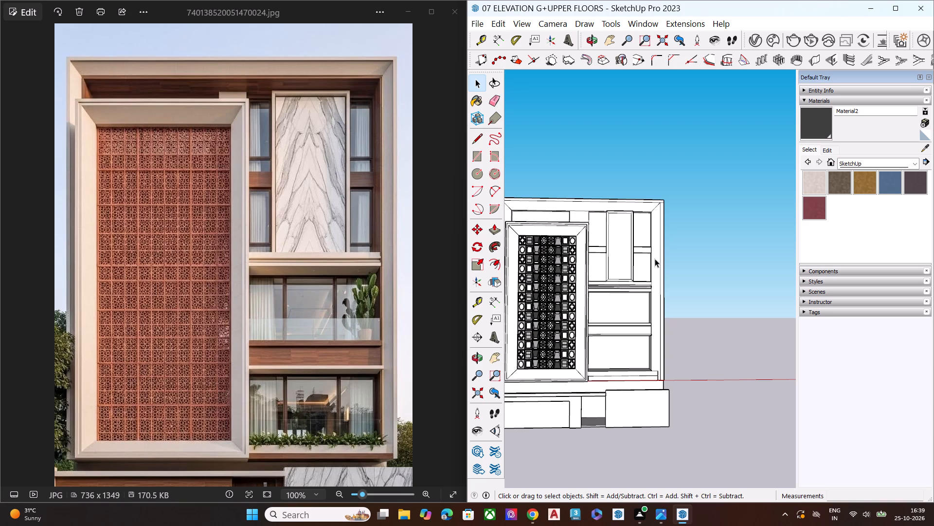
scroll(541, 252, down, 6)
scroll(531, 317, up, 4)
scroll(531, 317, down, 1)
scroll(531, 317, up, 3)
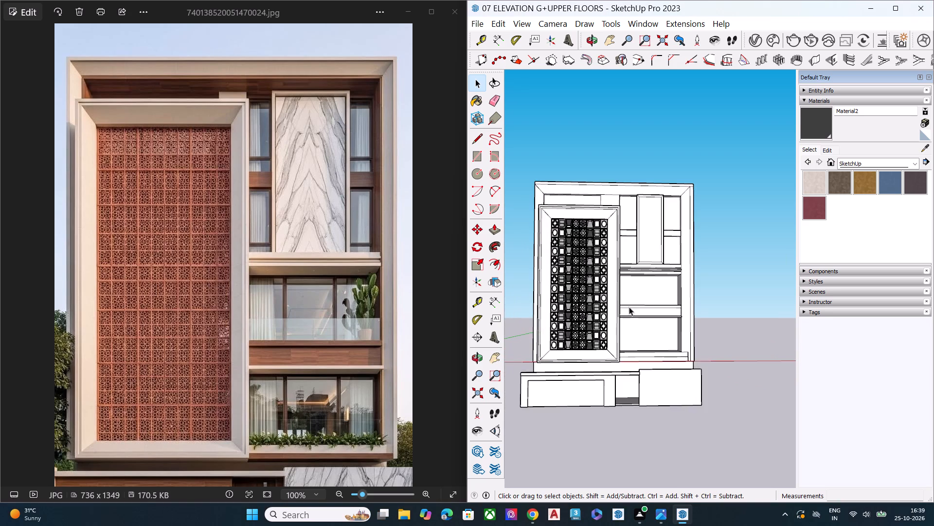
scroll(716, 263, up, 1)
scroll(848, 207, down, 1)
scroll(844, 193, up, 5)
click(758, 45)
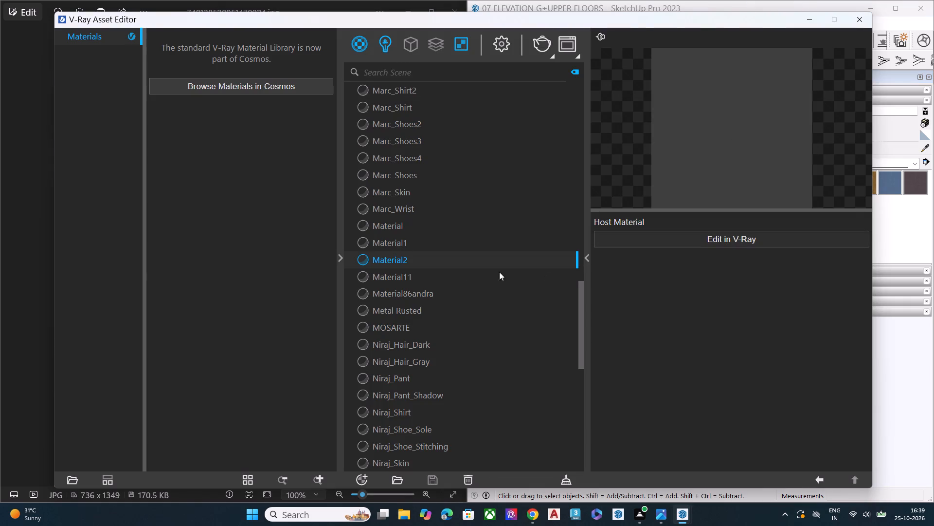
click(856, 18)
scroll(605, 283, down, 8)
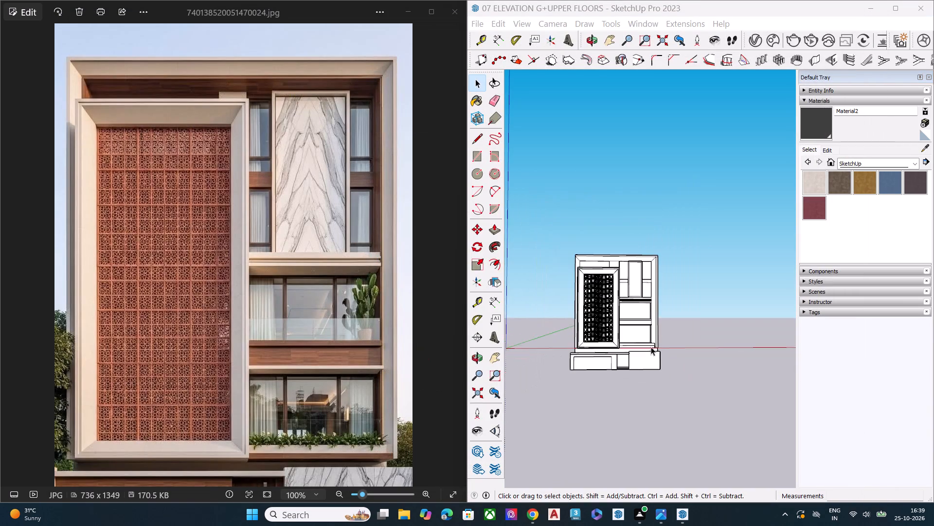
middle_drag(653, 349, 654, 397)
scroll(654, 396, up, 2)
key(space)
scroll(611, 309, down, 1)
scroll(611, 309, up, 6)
Switch to Chrome, close the old Google Search tab, search for Asian Paints in a new tab and open its official website.
click(530, 520)
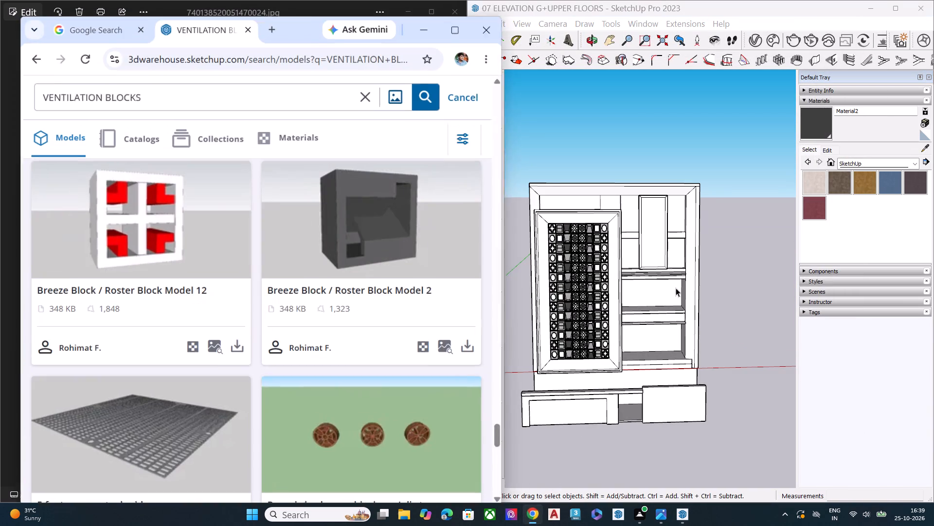
scroll(315, 2, up, 1)
click(129, 11)
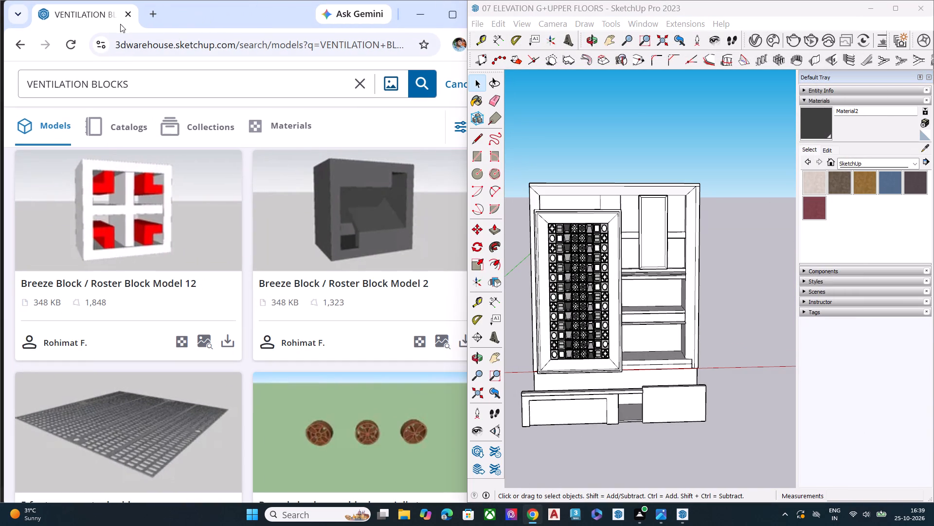
click(153, 14)
click(194, 277)
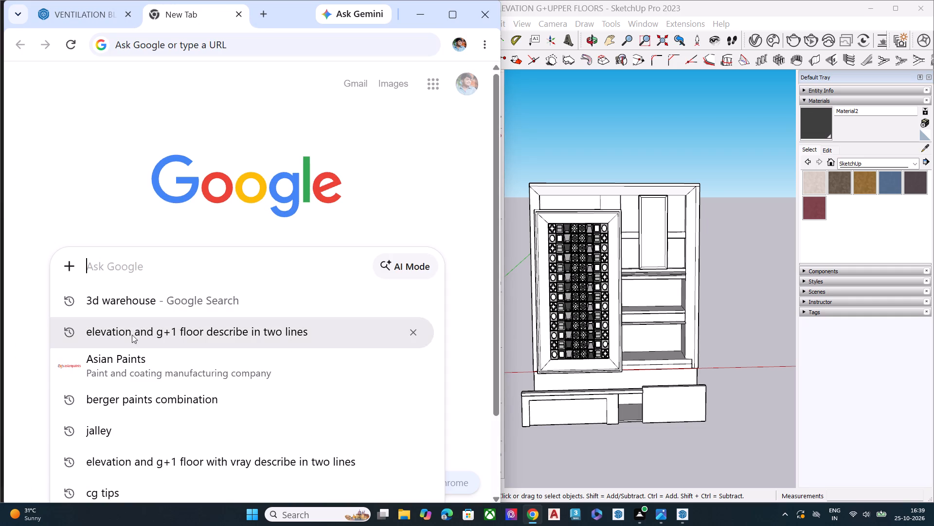
click(126, 367)
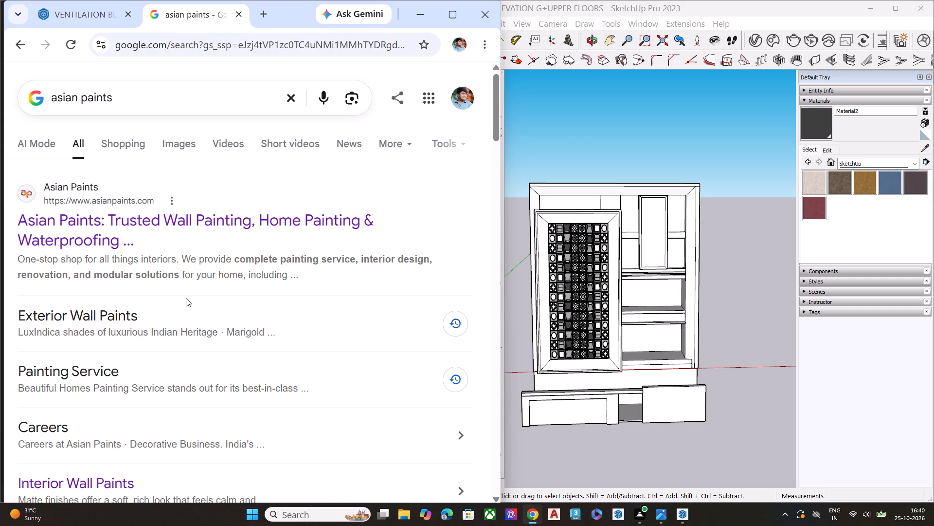
scroll(250, 195, down, 3)
scroll(213, 199, up, 1)
scroll(213, 199, down, 1)
scroll(213, 199, up, 4)
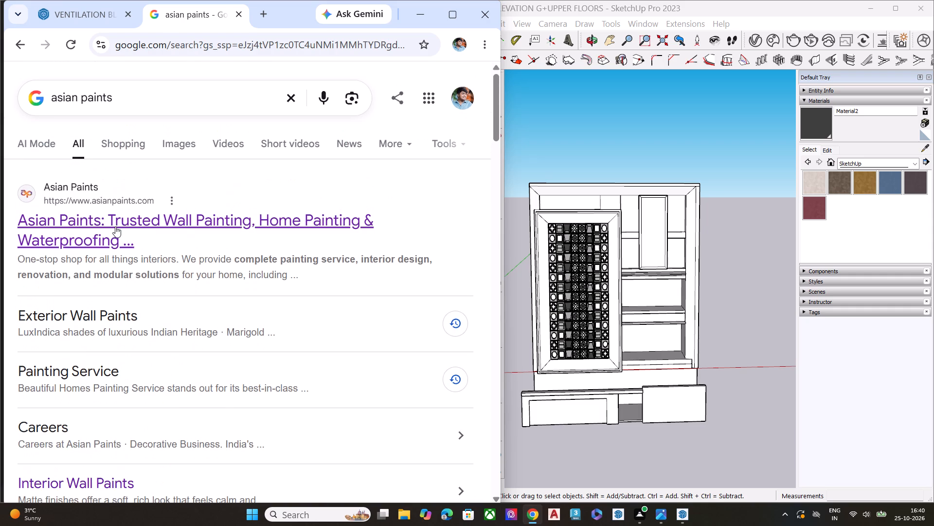
click(115, 226)
scroll(559, 297, down, 5)
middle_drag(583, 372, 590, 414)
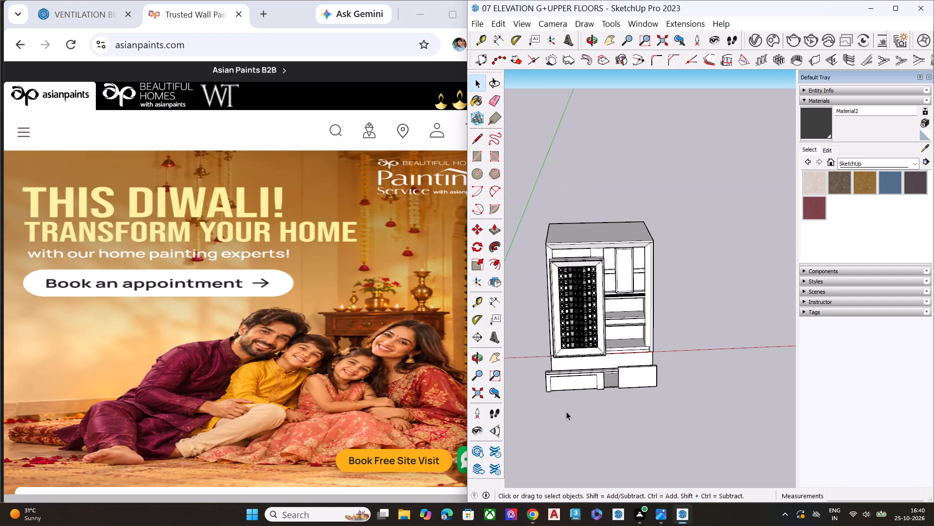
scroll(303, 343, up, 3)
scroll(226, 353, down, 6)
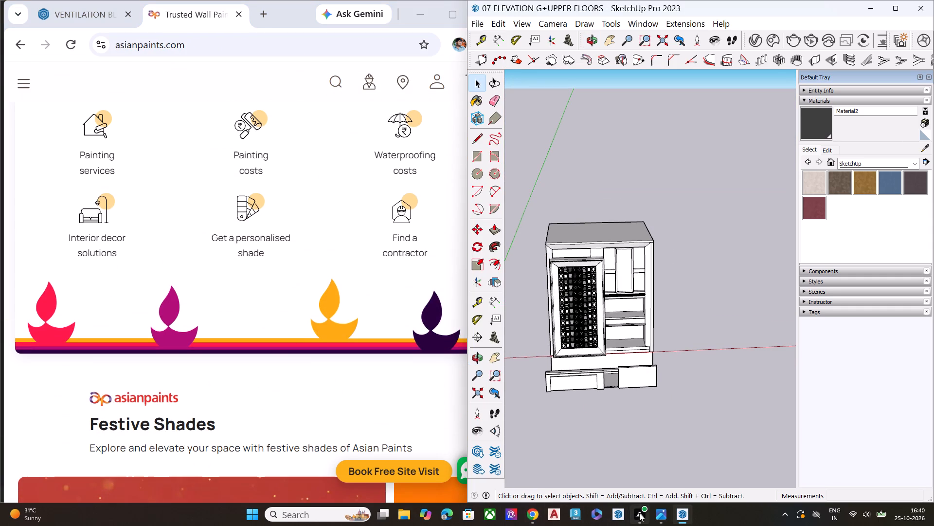
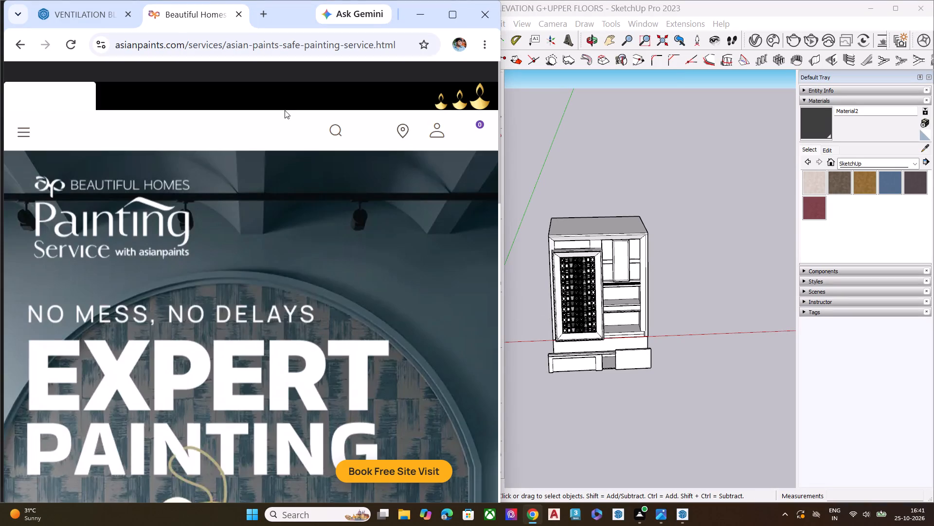
Go back to the Asian Paints home page, look through its shades and product categories, and open the exterior wall paints page.
click(16, 38)
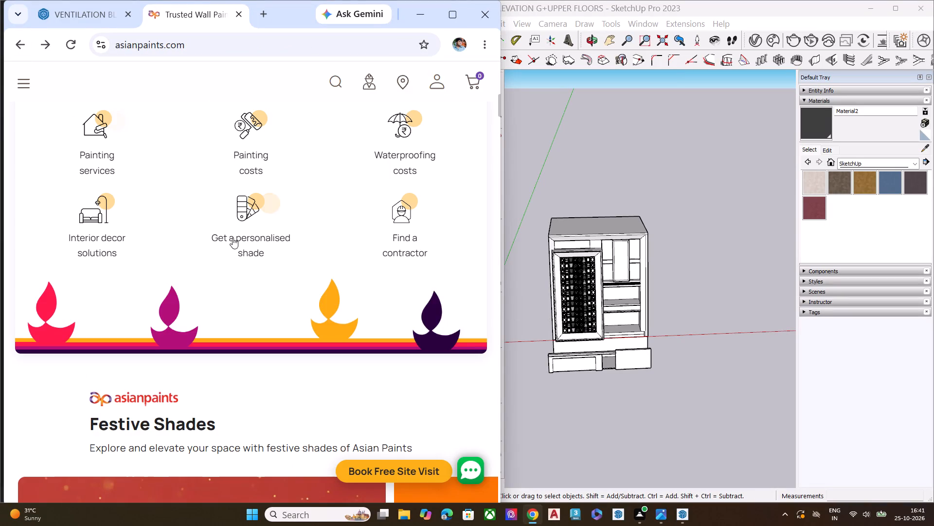
scroll(233, 242, down, 5)
scroll(234, 244, up, 5)
scroll(234, 244, down, 8)
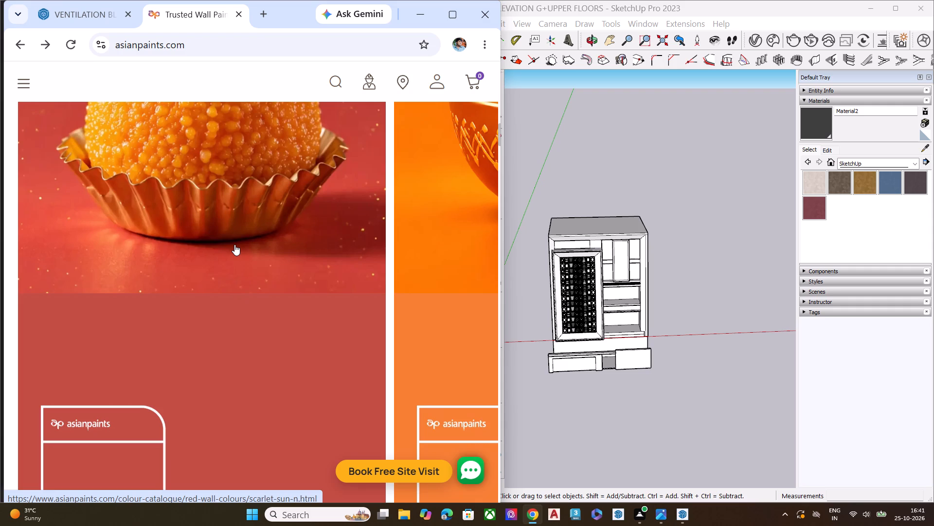
scroll(232, 269, down, 10)
scroll(258, 269, up, 5)
scroll(258, 269, down, 1)
scroll(258, 269, up, 1)
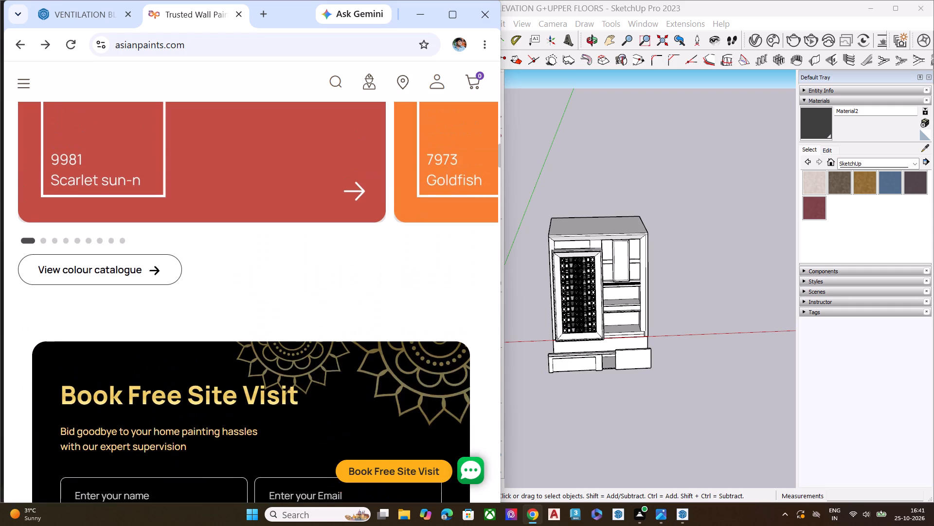
scroll(356, 235, up, 6)
scroll(235, 210, down, 2)
scroll(233, 210, up, 1)
scroll(233, 209, down, 1)
scroll(233, 209, up, 6)
scroll(233, 209, down, 2)
scroll(231, 211, up, 3)
scroll(231, 211, down, 9)
scroll(235, 225, up, 1)
scroll(235, 225, down, 8)
scroll(235, 225, up, 1)
scroll(235, 225, down, 12)
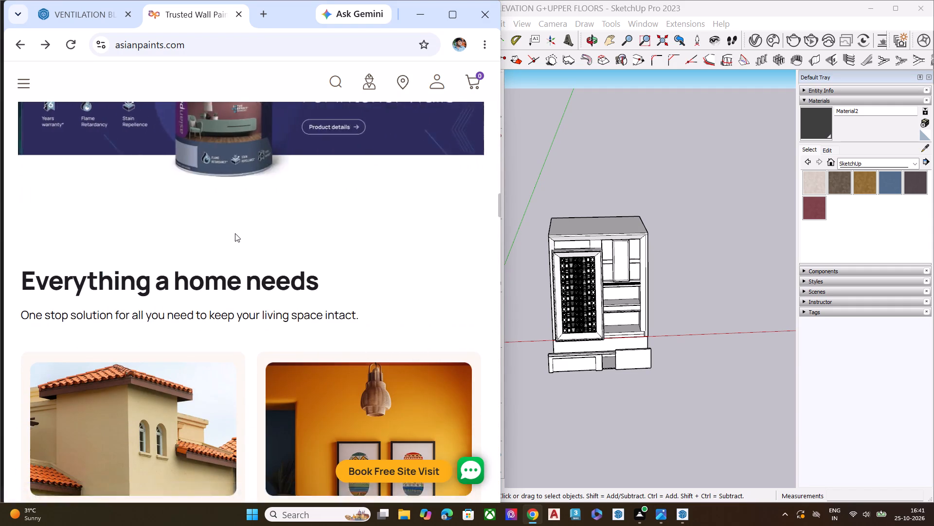
scroll(235, 233, down, 1)
click(160, 238)
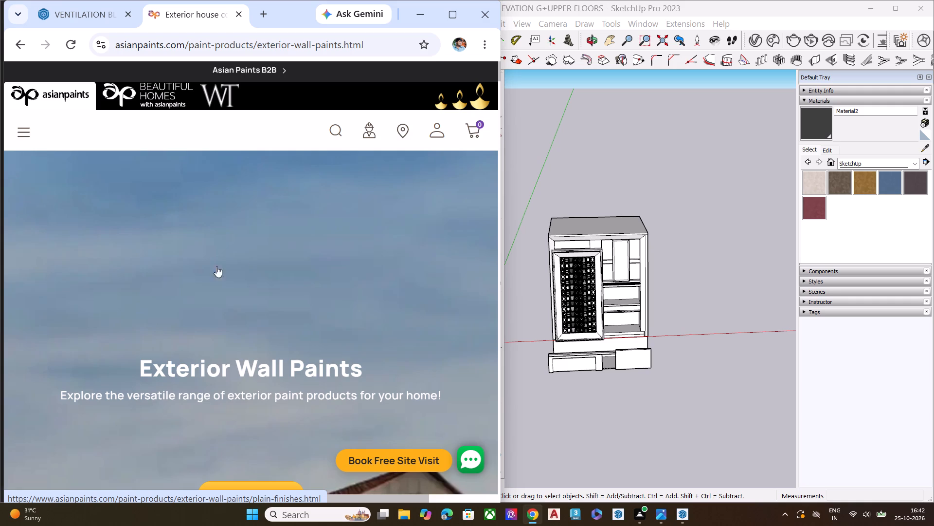
Dismiss the quotation calculator pop-up and compare the Wall Paints and Textures ranges on the exterior wall paints page.
scroll(247, 282, down, 6)
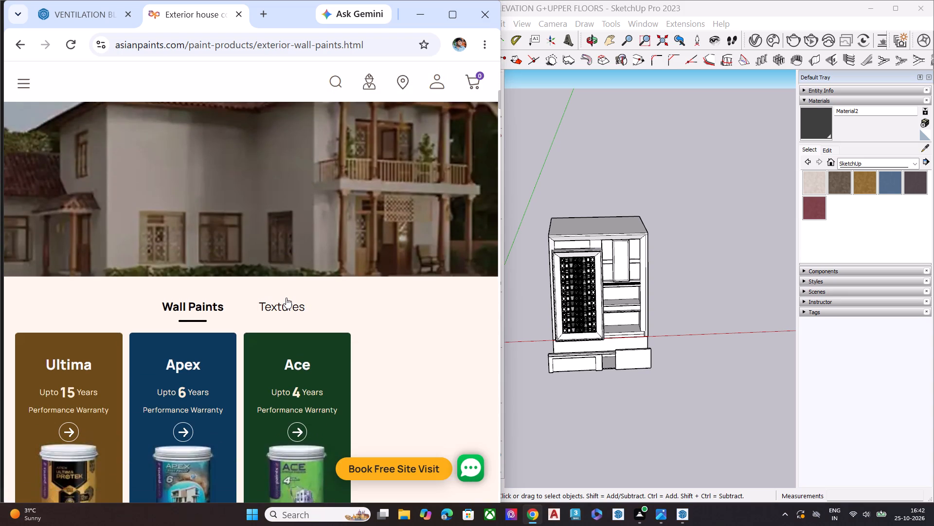
scroll(287, 293, down, 4)
scroll(287, 293, up, 8)
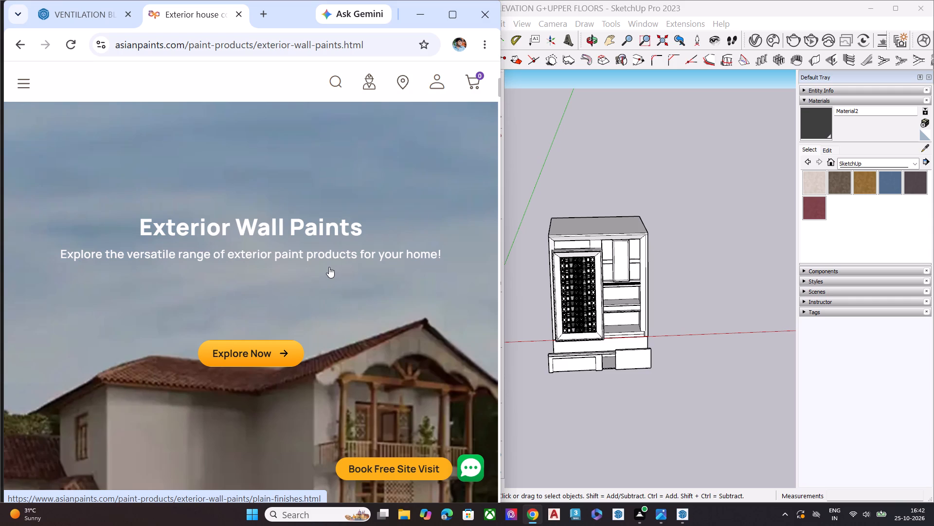
right_click(329, 267)
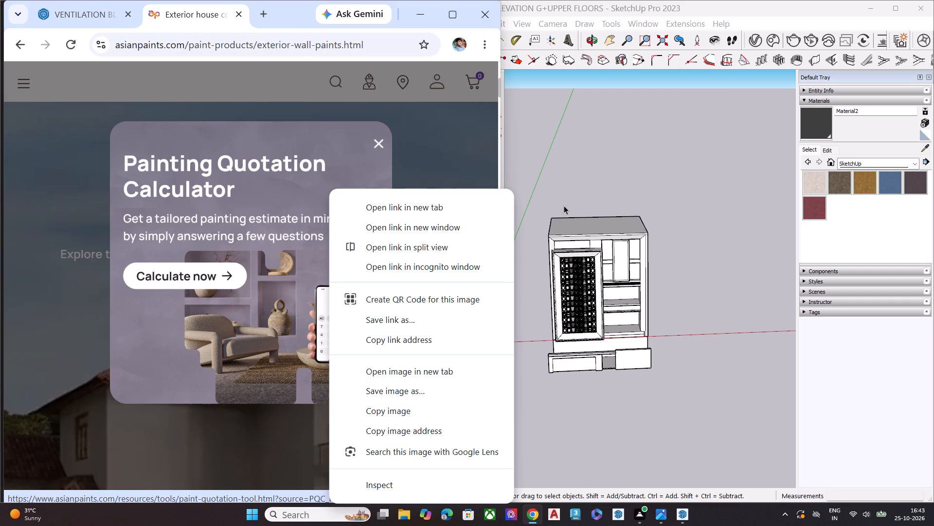
click(588, 192)
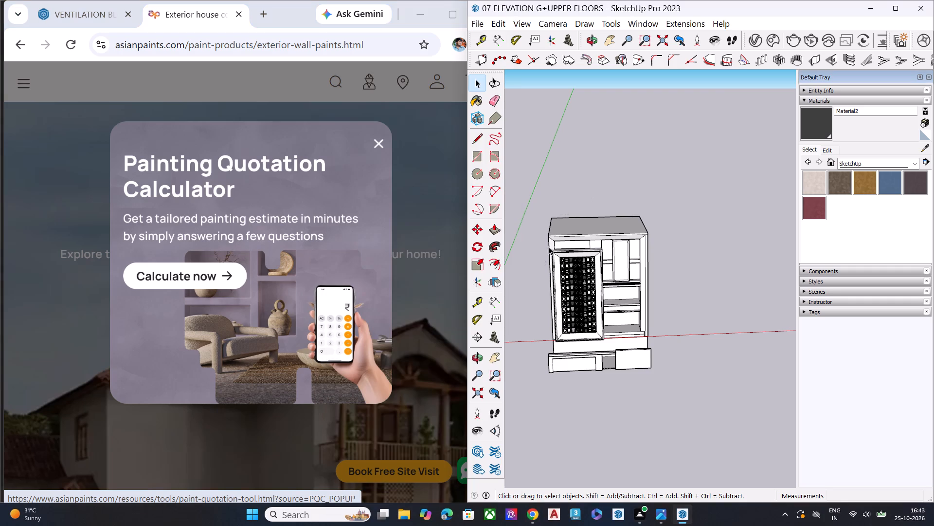
scroll(204, 308, down, 5)
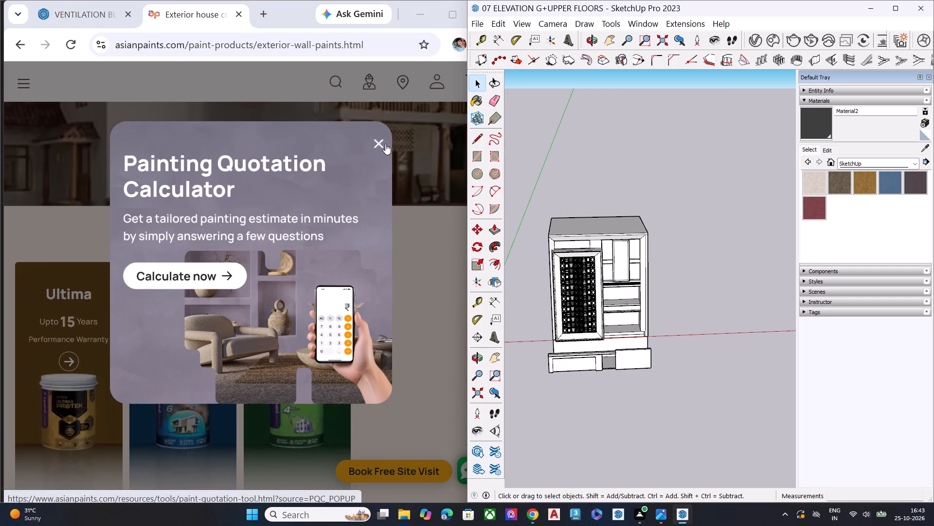
click(385, 144)
scroll(158, 334, up, 2)
scroll(160, 332, down, 2)
click(282, 241)
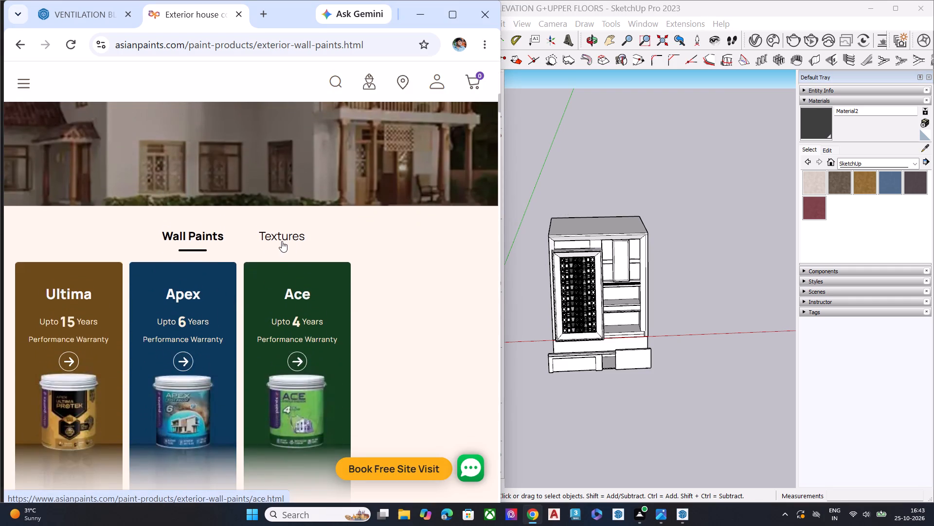
scroll(242, 279, down, 3)
scroll(242, 280, up, 3)
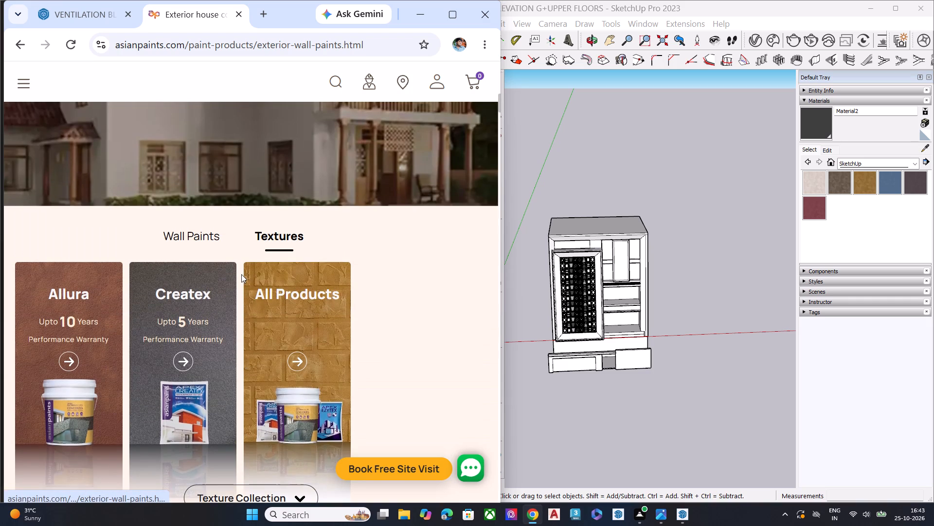
click(204, 239)
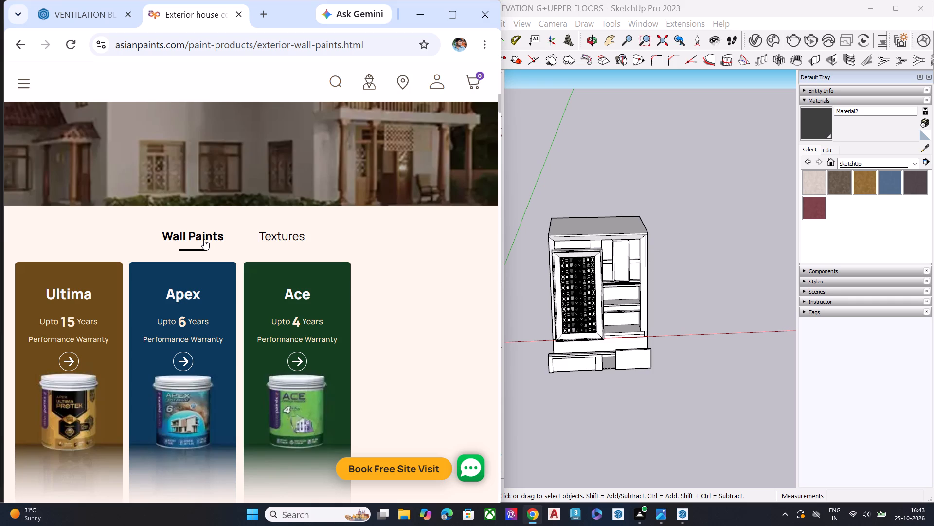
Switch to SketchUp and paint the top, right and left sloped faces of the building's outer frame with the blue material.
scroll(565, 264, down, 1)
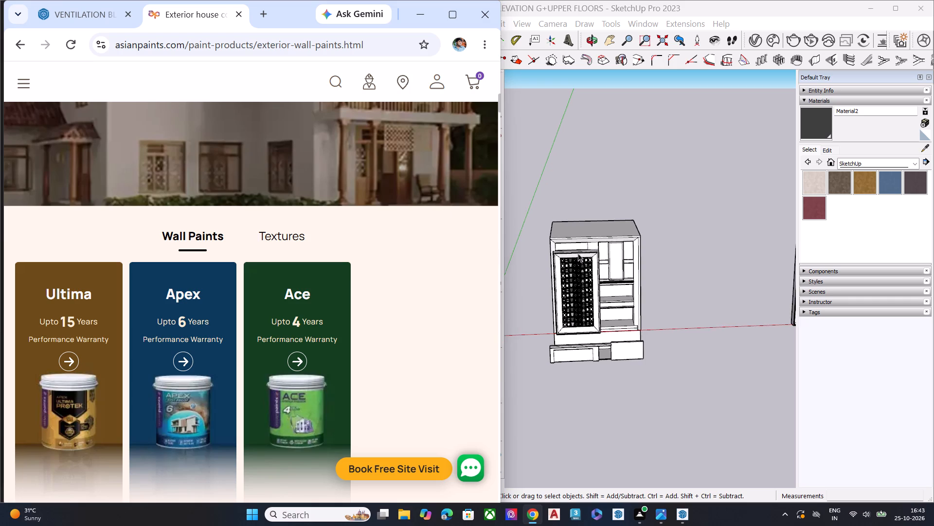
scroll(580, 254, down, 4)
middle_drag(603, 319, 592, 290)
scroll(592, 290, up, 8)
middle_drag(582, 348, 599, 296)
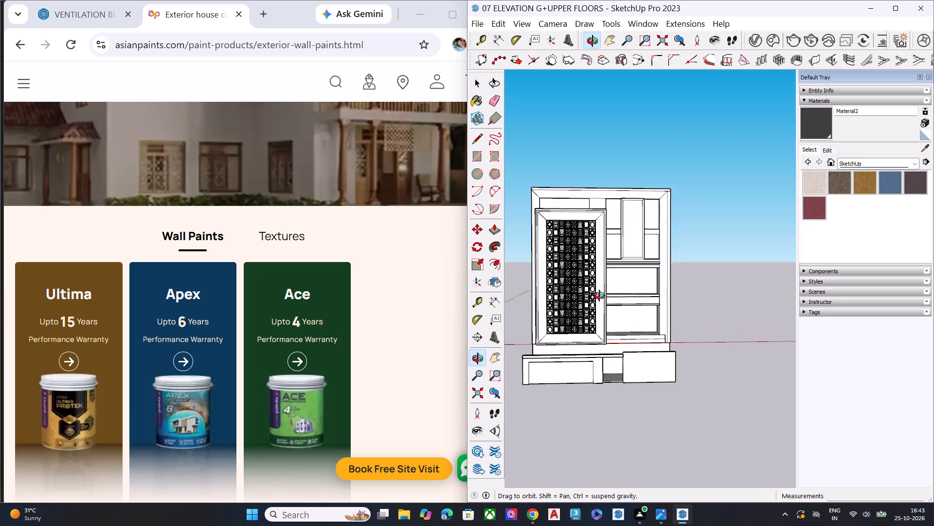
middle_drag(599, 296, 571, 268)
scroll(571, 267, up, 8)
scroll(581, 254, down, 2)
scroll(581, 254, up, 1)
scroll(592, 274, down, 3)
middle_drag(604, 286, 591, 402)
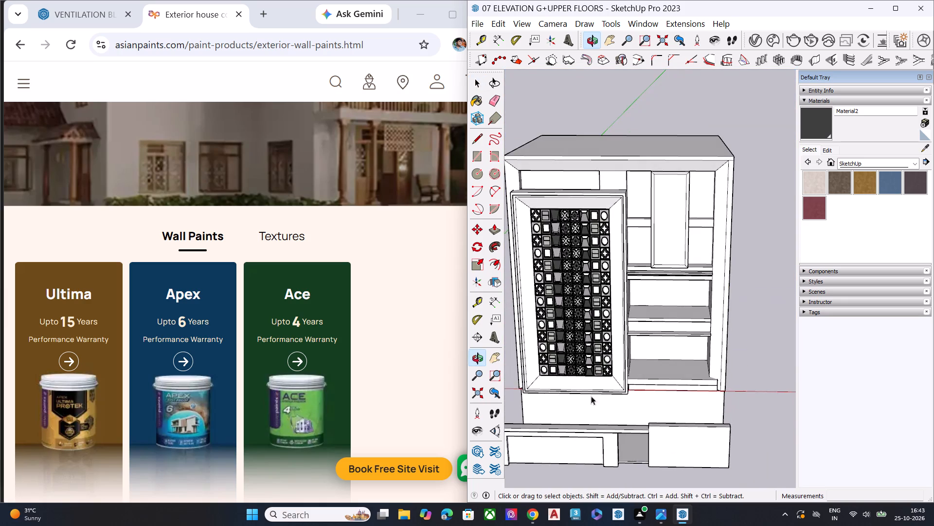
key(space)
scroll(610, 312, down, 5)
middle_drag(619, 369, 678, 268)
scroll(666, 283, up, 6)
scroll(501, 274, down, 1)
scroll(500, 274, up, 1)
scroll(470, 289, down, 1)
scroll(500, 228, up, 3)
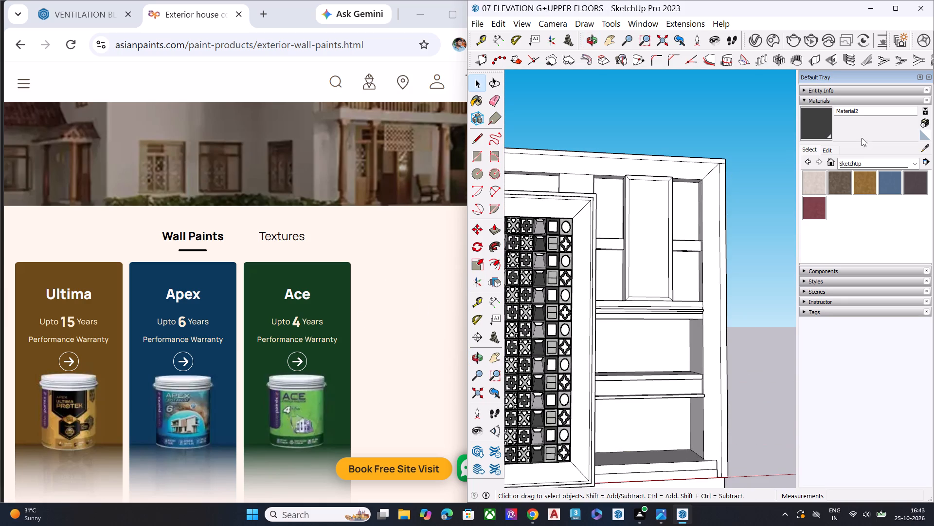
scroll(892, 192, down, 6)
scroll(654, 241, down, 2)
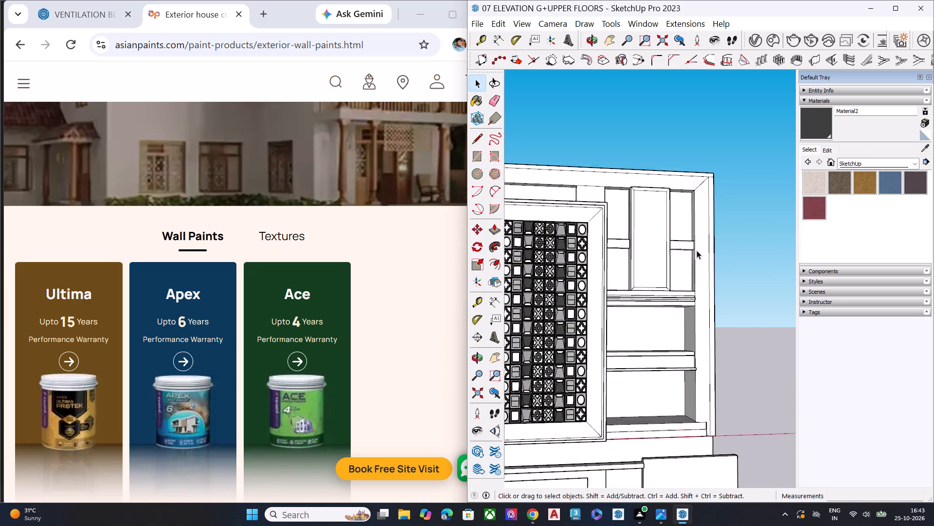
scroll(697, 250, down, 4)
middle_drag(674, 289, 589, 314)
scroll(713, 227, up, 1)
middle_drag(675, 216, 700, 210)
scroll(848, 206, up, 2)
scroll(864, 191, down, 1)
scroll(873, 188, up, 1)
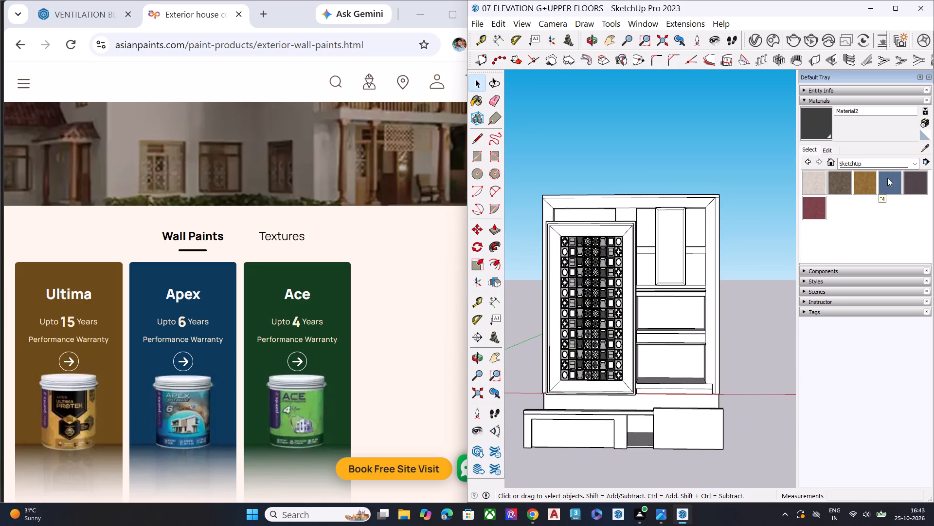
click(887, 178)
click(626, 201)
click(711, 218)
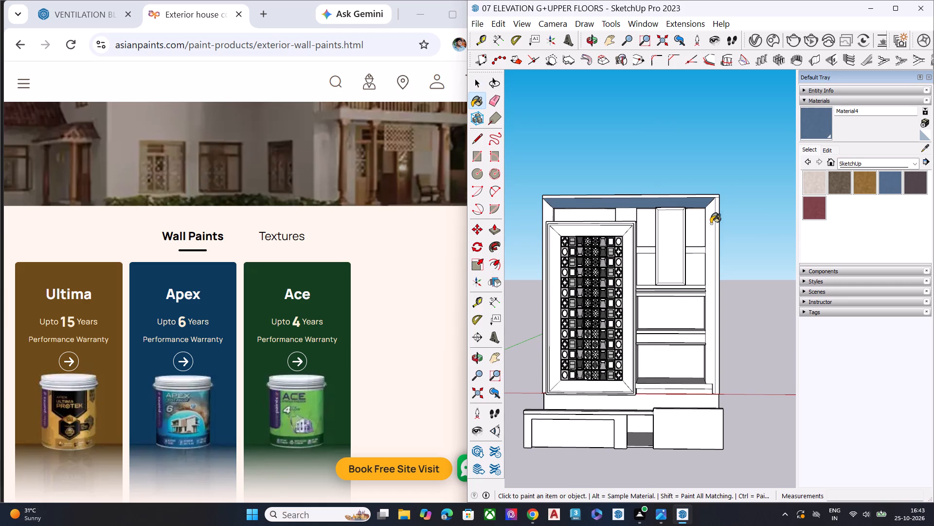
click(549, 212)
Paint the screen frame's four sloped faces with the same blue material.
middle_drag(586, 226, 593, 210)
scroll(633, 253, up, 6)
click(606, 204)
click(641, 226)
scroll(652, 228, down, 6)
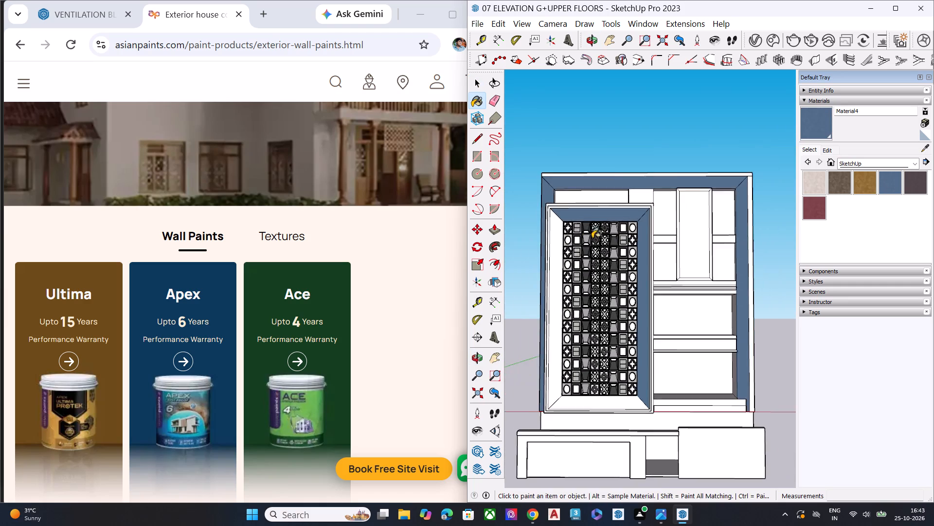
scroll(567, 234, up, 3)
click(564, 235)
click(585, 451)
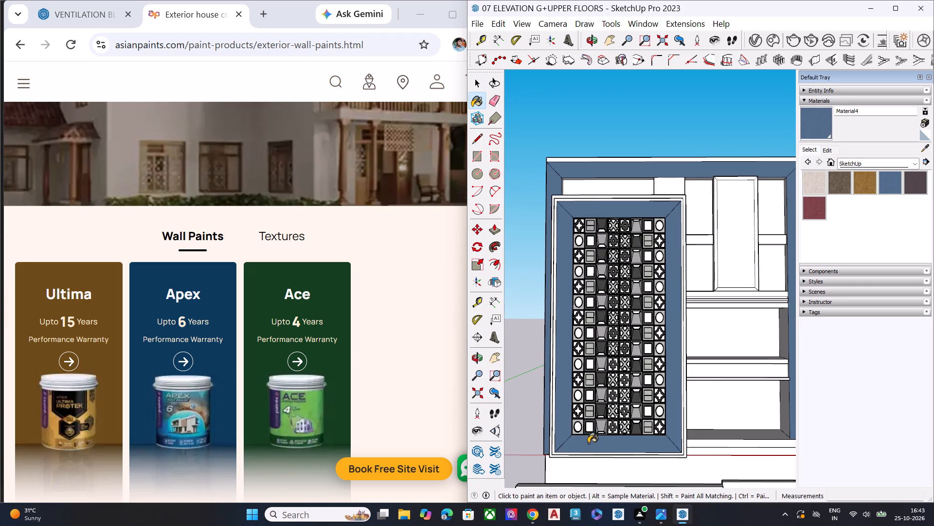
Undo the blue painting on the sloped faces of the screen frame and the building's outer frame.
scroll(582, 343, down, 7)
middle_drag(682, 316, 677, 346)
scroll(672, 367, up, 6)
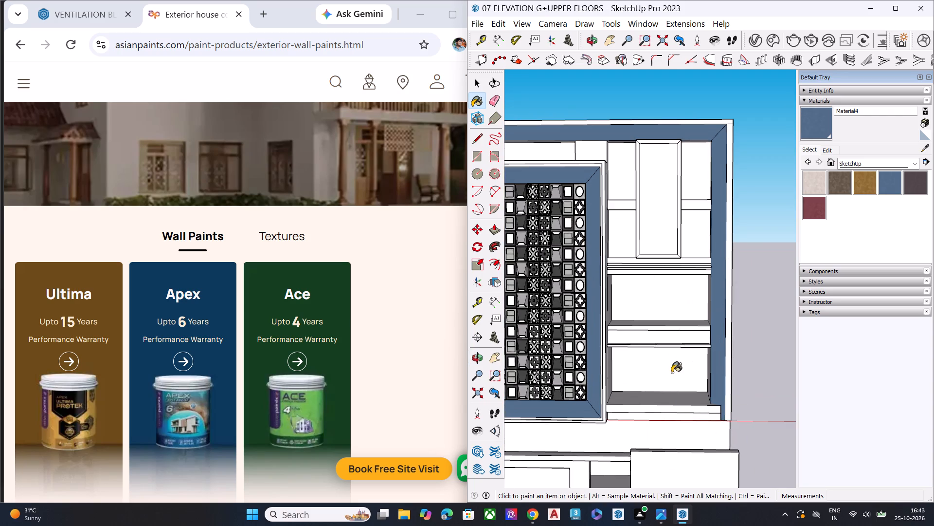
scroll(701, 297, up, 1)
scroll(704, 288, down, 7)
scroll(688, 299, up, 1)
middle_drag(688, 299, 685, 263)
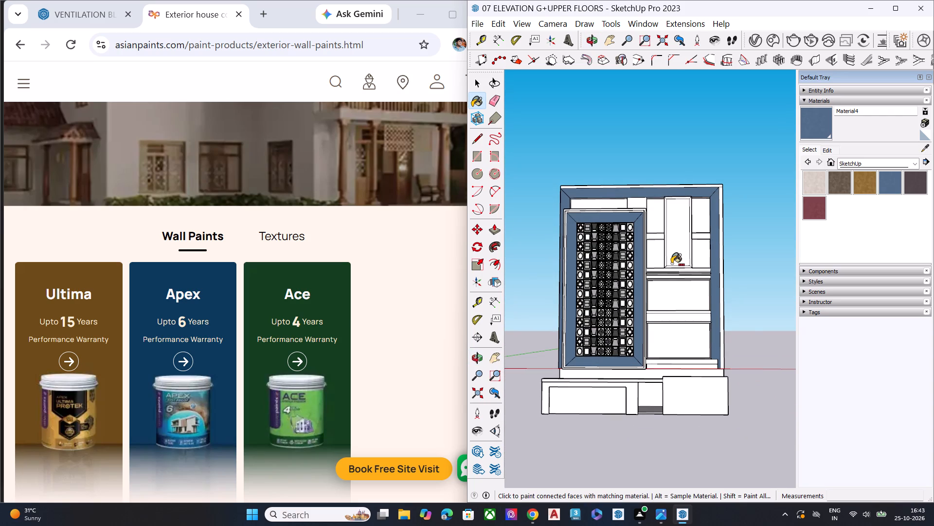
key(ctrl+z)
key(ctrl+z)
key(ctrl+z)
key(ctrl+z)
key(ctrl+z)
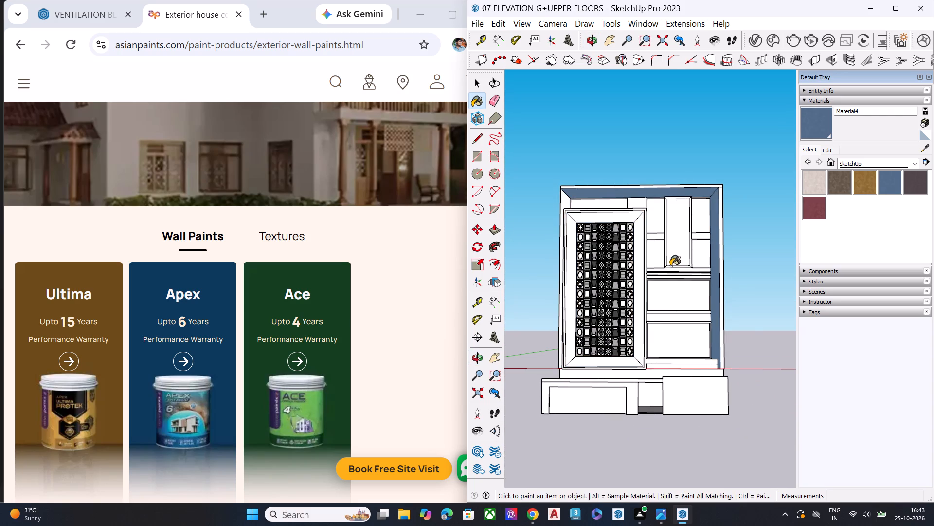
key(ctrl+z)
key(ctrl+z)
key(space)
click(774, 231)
Paint the left, top and right sloped faces of the building's outer frame with the light beige material from the SketchUp folder.
scroll(682, 254, up, 5)
scroll(683, 256, down, 5)
click(807, 177)
scroll(708, 207, up, 1)
click(814, 186)
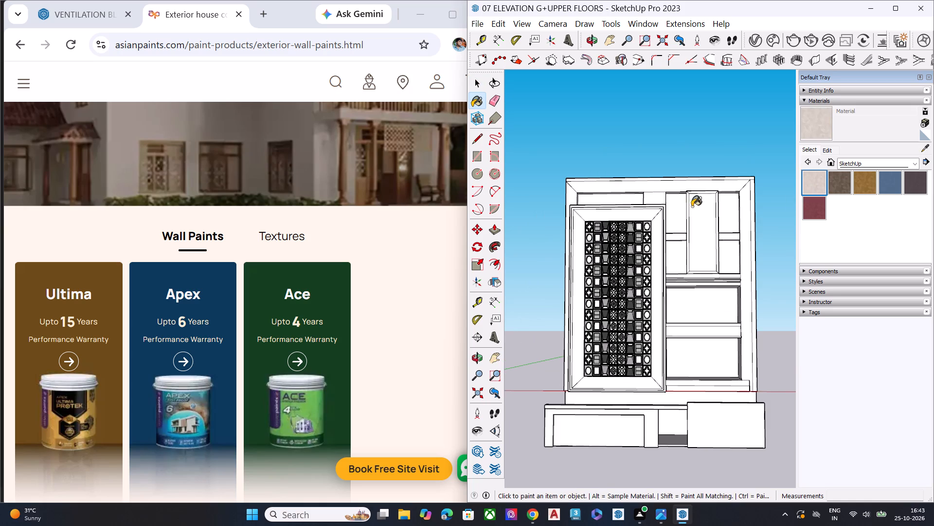
scroll(614, 199, up, 6)
click(547, 188)
click(562, 182)
scroll(547, 207, down, 6)
scroll(738, 194, up, 2)
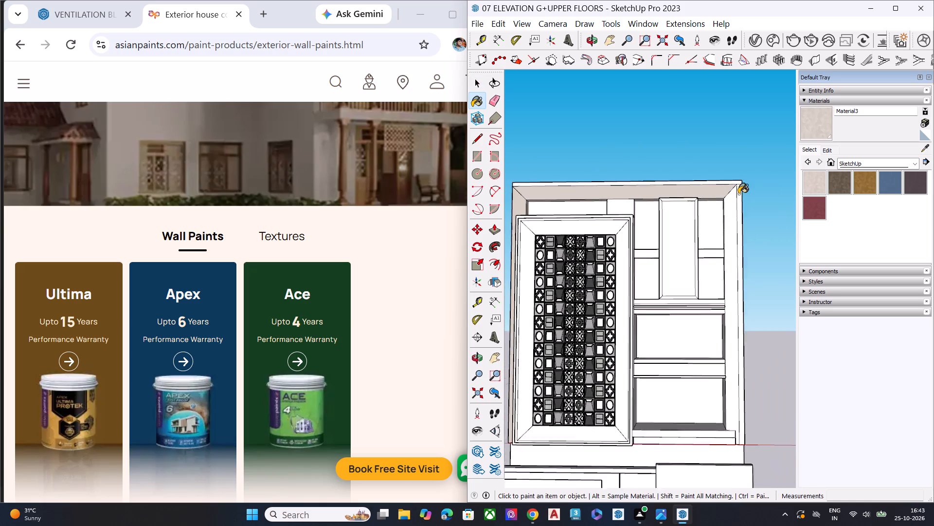
scroll(738, 194, up, 2)
click(722, 213)
Paint the screen frame's four sloped faces with the same light beige material.
scroll(742, 205, down, 6)
scroll(688, 292, up, 5)
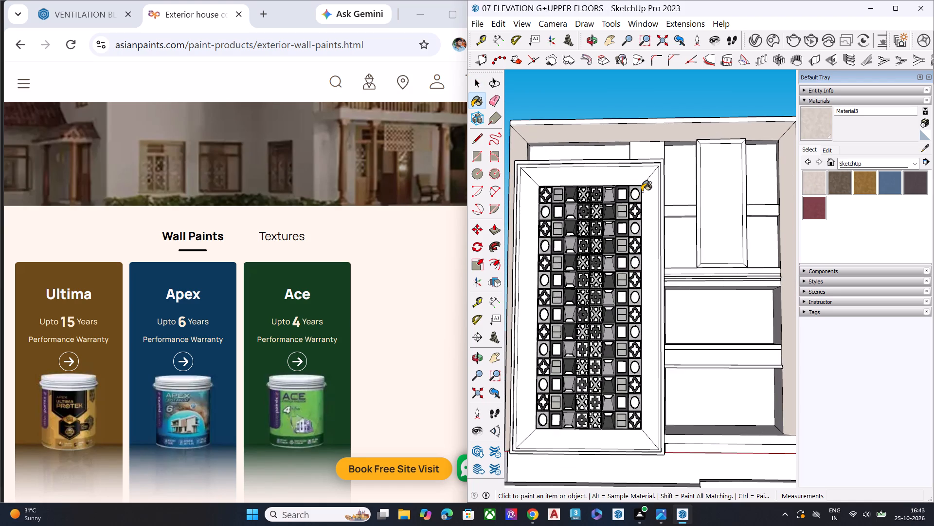
click(648, 193)
click(638, 171)
click(528, 196)
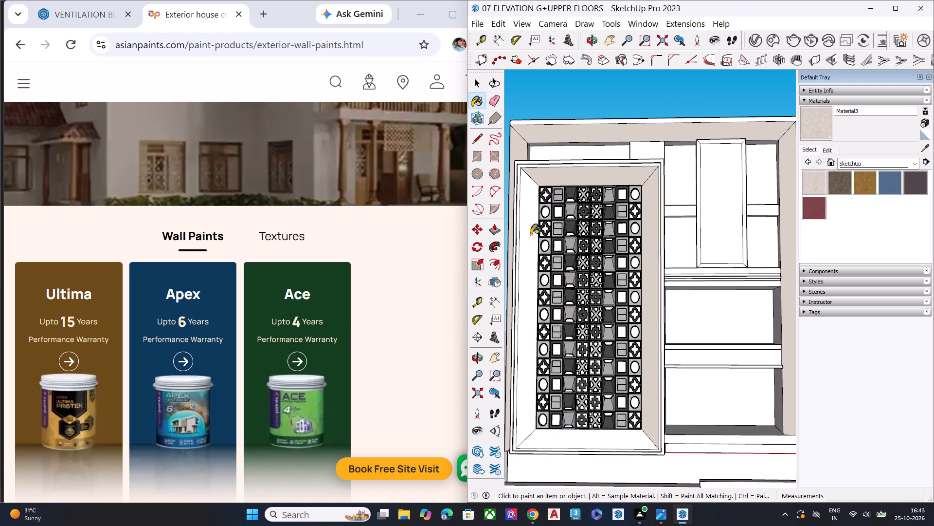
click(570, 439)
scroll(579, 191, up, 2)
scroll(576, 191, down, 1)
scroll(574, 193, up, 1)
scroll(570, 194, down, 1)
scroll(568, 194, up, 3)
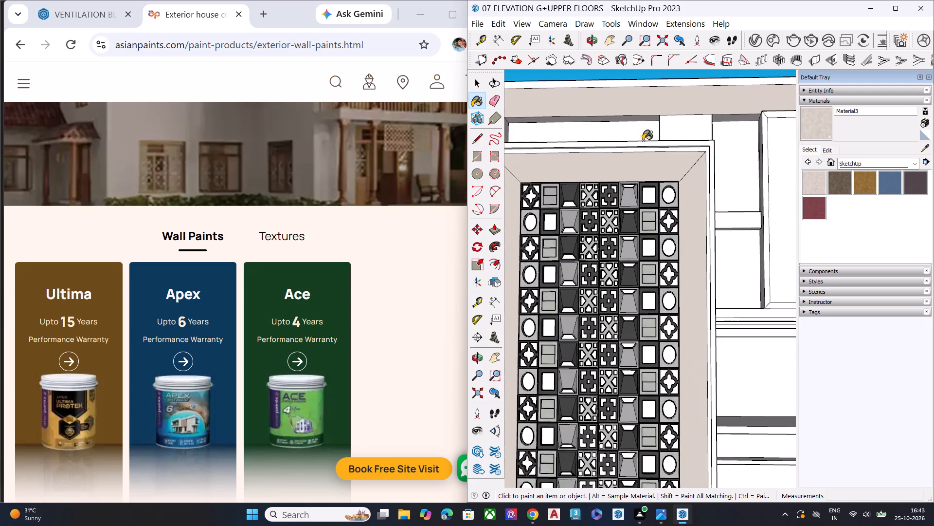
scroll(733, 147, up, 2)
scroll(733, 147, down, 2)
scroll(732, 148, up, 10)
click(701, 149)
Bring up the reference elevation image beside the model and paint the small block above the screen frame light beige.
scroll(723, 156, down, 5)
scroll(752, 165, up, 1)
scroll(755, 167, down, 7)
scroll(538, 186, up, 10)
scroll(536, 188, down, 9)
scroll(535, 168, up, 2)
scroll(535, 168, down, 6)
scroll(520, 153, up, 2)
scroll(520, 153, down, 5)
scroll(681, 202, up, 9)
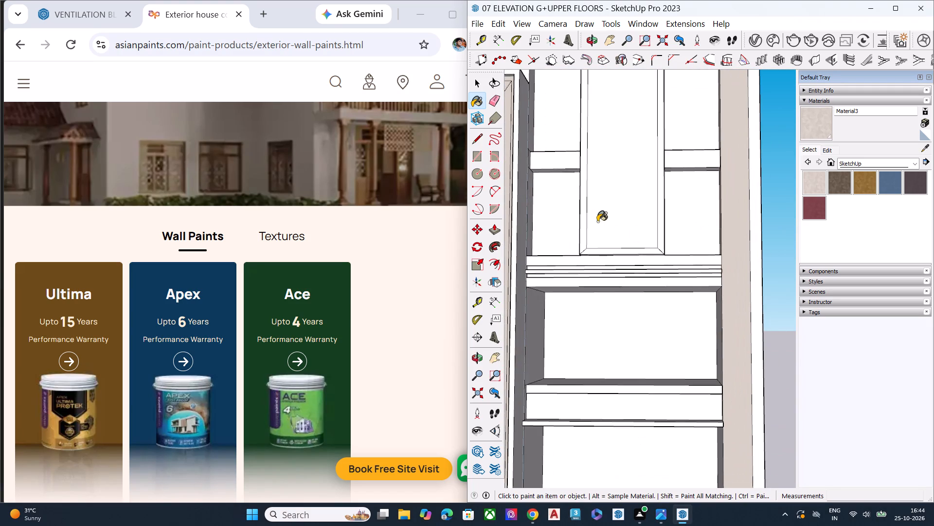
scroll(618, 233, down, 5)
scroll(352, 271, up, 2)
click(422, 19)
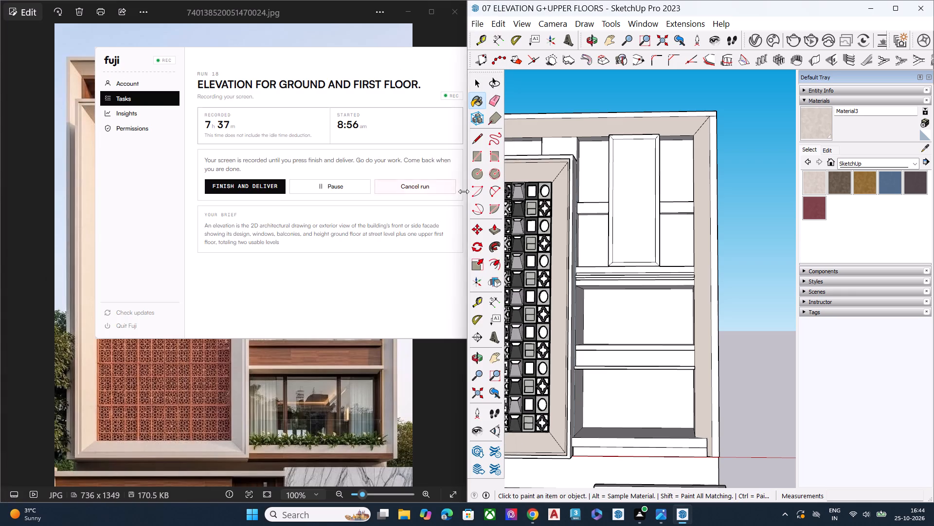
click(317, 10)
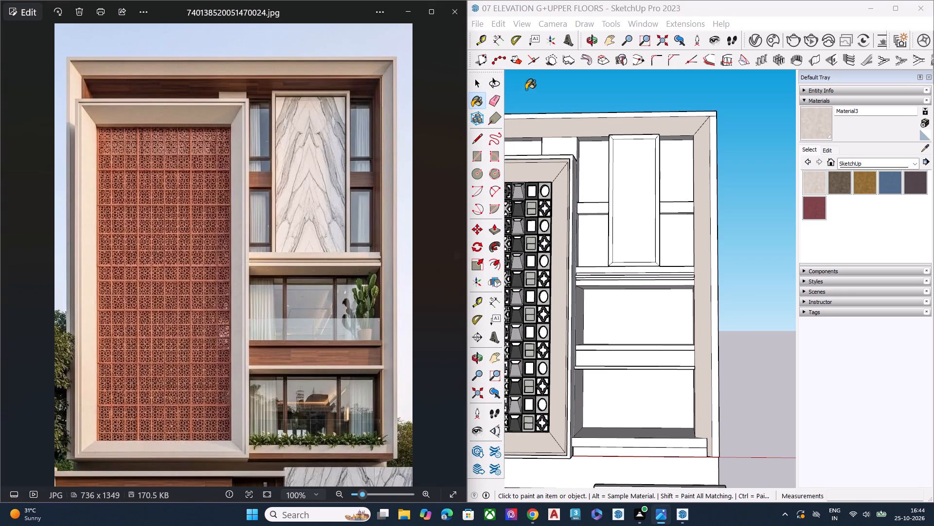
scroll(587, 125, up, 4)
click(550, 156)
scroll(578, 167, up, 1)
middle_drag(578, 167, 578, 173)
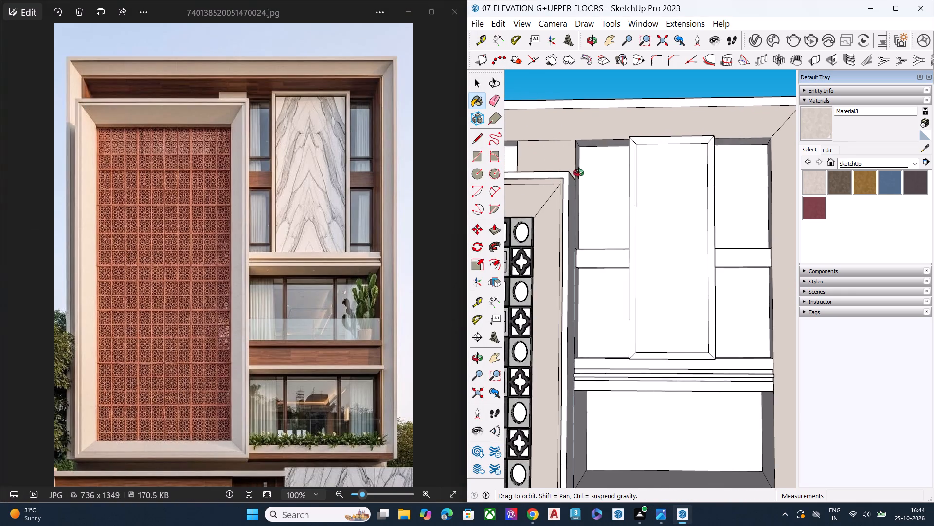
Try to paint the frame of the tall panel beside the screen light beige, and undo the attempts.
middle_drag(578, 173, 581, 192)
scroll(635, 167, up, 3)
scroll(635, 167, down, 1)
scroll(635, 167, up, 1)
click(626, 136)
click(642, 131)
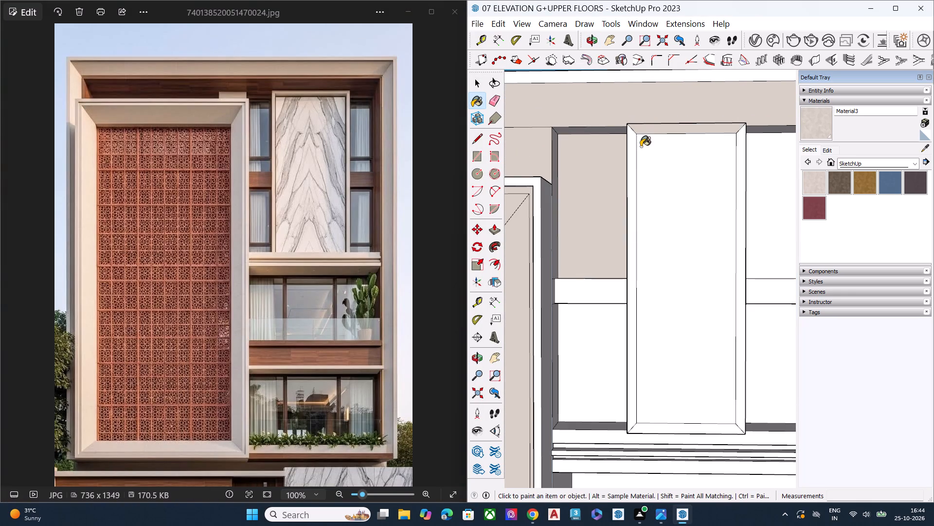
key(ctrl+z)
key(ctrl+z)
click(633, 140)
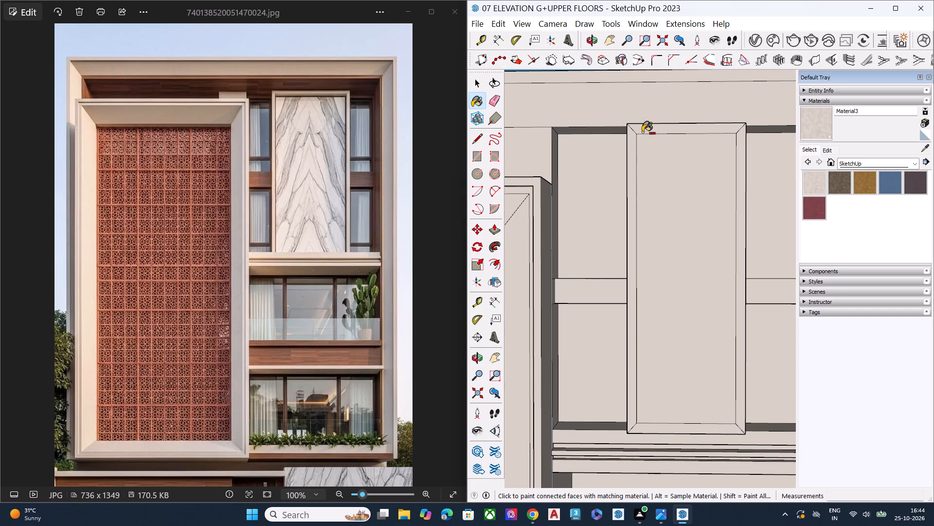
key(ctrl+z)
Paint the four sloped faces of the tall panel's frame with the light beige material.
key(space)
click(811, 120)
scroll(618, 142, up, 1)
scroll(618, 142, down, 1)
scroll(619, 141, up, 3)
click(634, 145)
click(657, 126)
scroll(654, 149, down, 4)
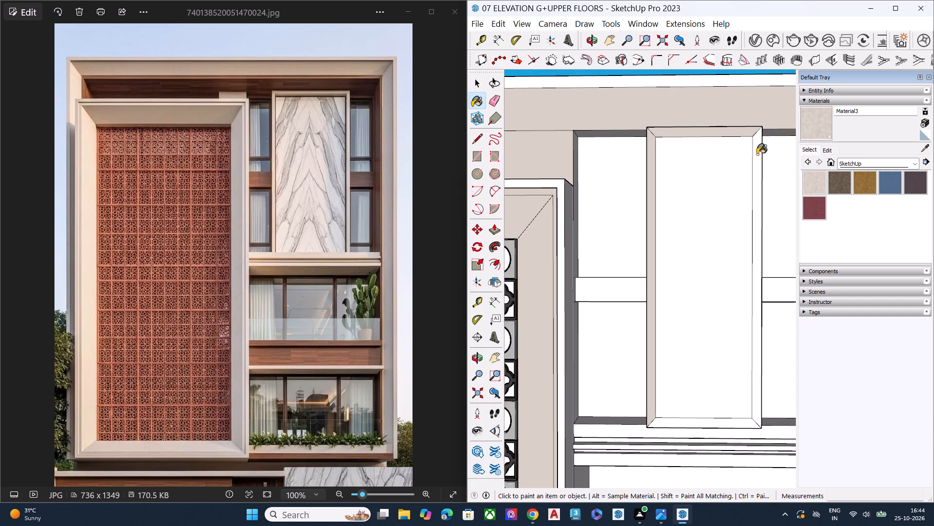
click(757, 154)
scroll(686, 386, down, 1)
scroll(695, 414, up, 7)
click(702, 419)
scroll(625, 303, down, 8)
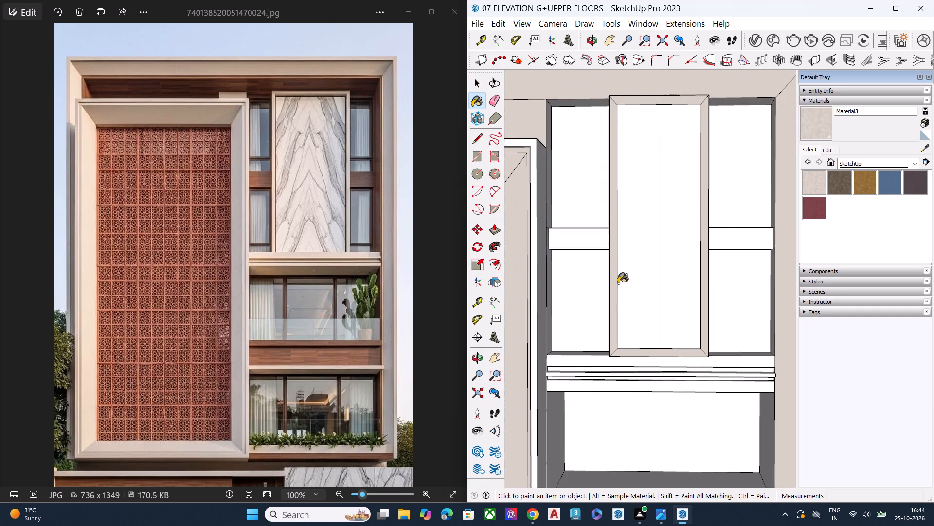
Paint the three projecting front bands of the stepped cornice below the tall panel light beige.
scroll(619, 263, down, 7)
middle_drag(631, 262, 632, 285)
scroll(632, 346, up, 8)
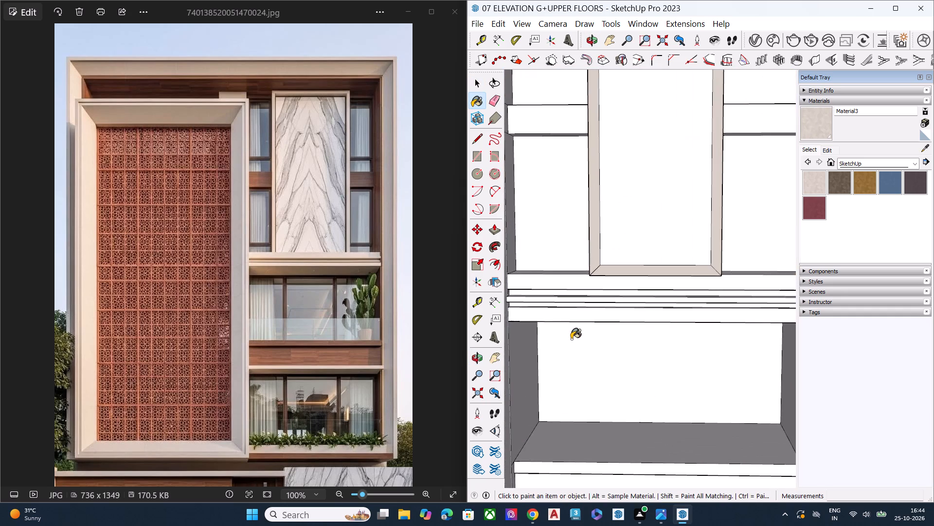
middle_drag(599, 319, 771, 250)
scroll(759, 285, up, 1)
click(759, 286)
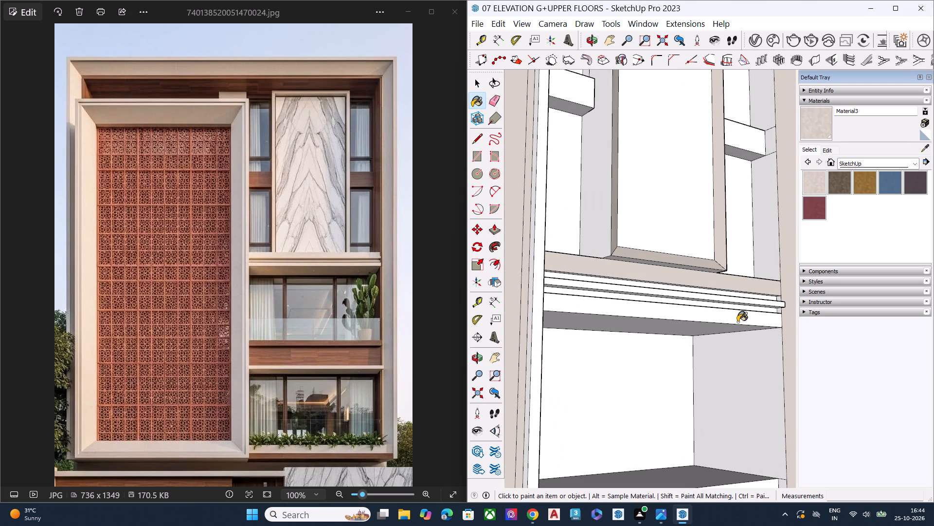
scroll(756, 310, up, 4)
scroll(756, 310, down, 1)
scroll(756, 310, up, 6)
click(762, 299)
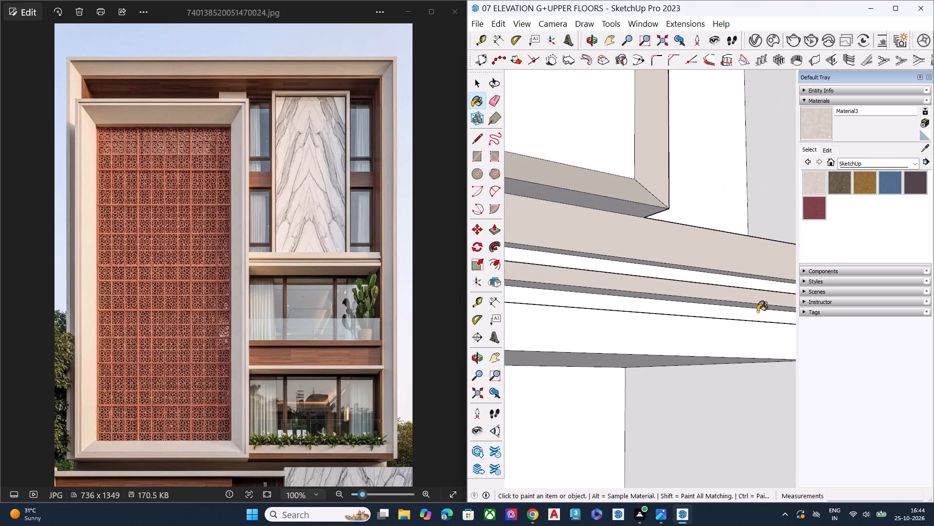
click(751, 329)
Paint the recessed strips between the cornice bands and the undersides of the bands light beige.
middle_drag(716, 284, 703, 328)
scroll(700, 308, up, 6)
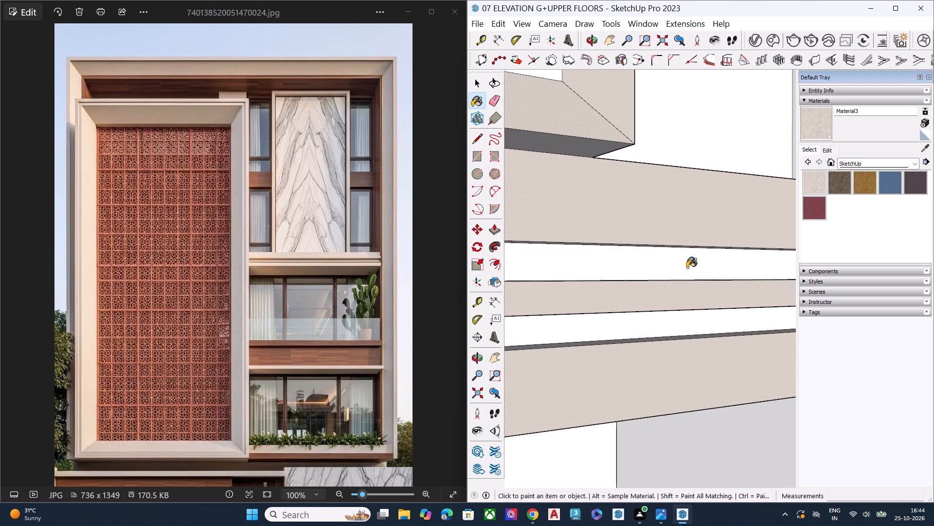
click(687, 268)
click(693, 317)
middle_drag(696, 324, 678, 180)
scroll(668, 204, up, 4)
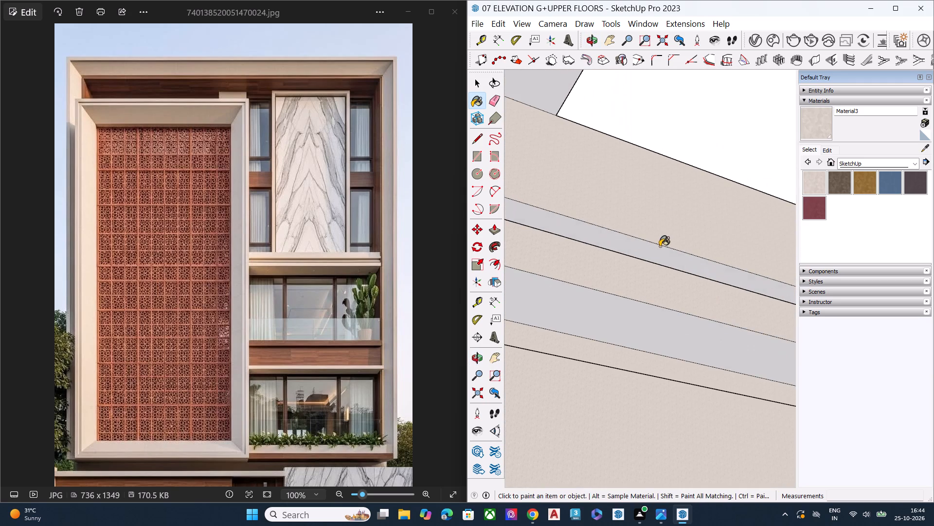
click(660, 246)
click(658, 320)
scroll(659, 275, down, 8)
middle_drag(666, 272, 570, 301)
scroll(536, 289, up, 1)
scroll(536, 288, down, 7)
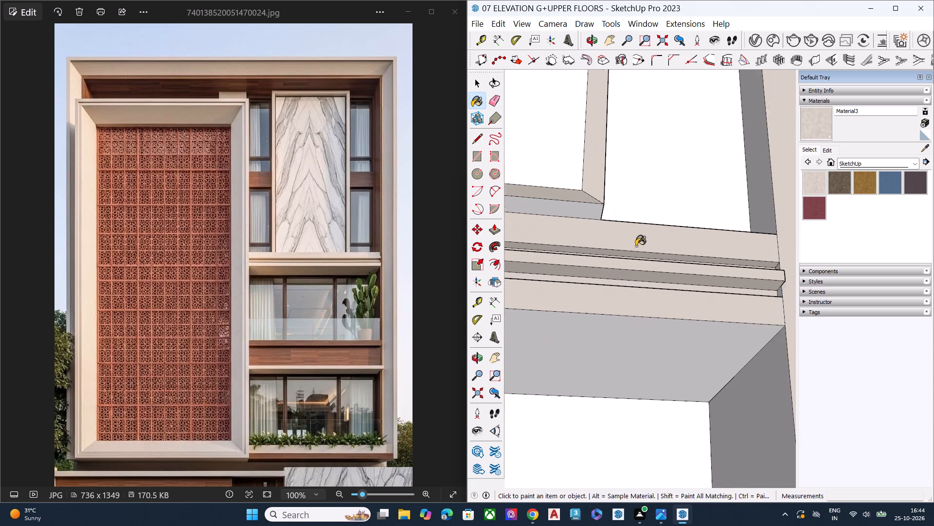
scroll(636, 246, down, 9)
Paint the underside and both outer side faces of the tall panel light beige.
middle_drag(657, 242, 655, 357)
middle_drag(576, 267, 610, 129)
scroll(594, 149, up, 1)
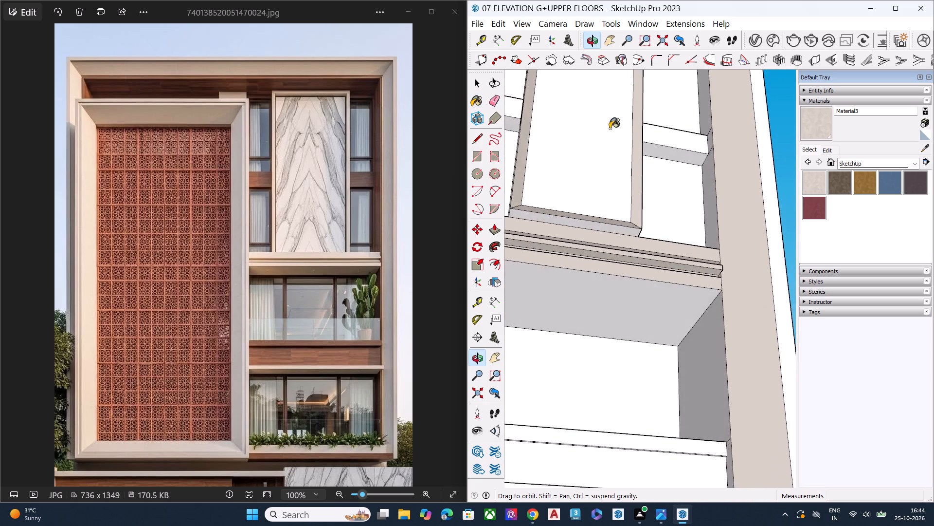
scroll(585, 179, up, 6)
click(589, 245)
scroll(619, 219, down, 7)
middle_drag(629, 232, 619, 290)
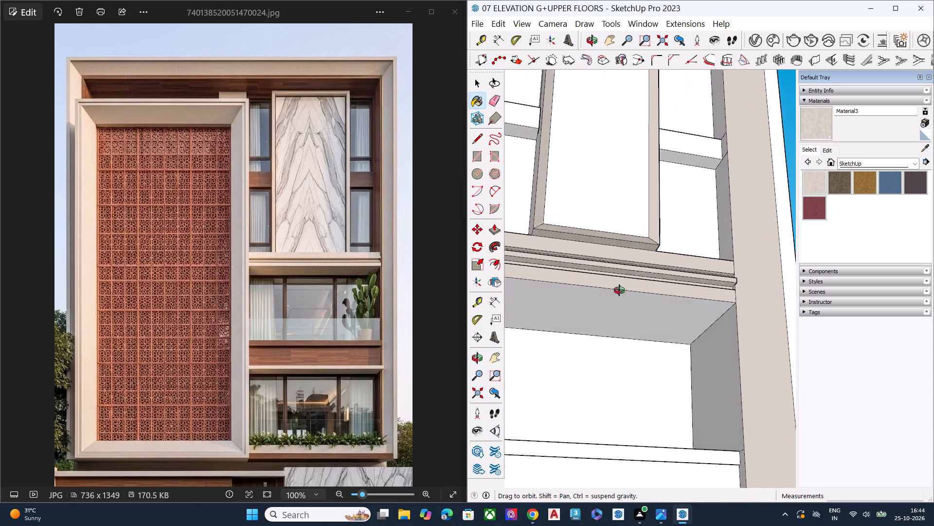
middle_drag(619, 290, 402, 325)
click(629, 219)
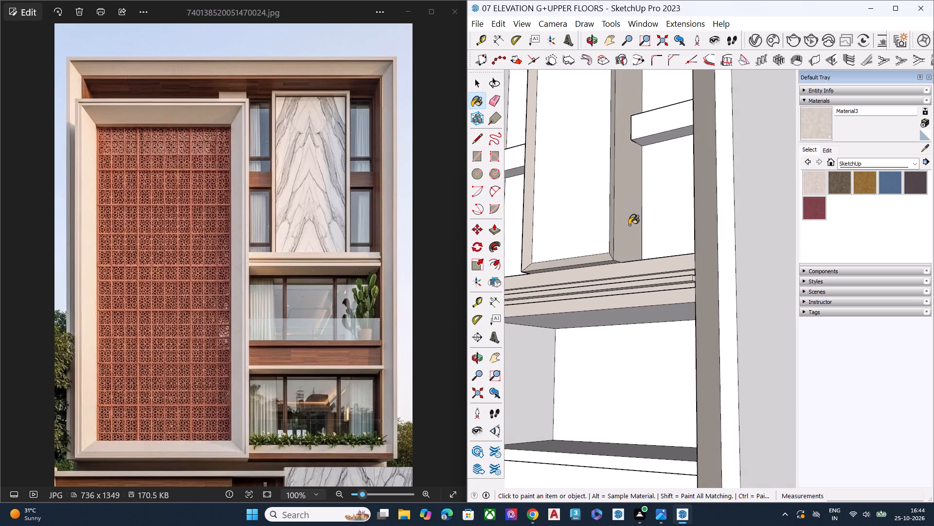
scroll(637, 243, down, 3)
scroll(637, 246, up, 1)
scroll(636, 256, down, 2)
middle_drag(560, 254, 824, 213)
middle_drag(669, 227, 751, 220)
scroll(652, 214, up, 3)
click(577, 206)
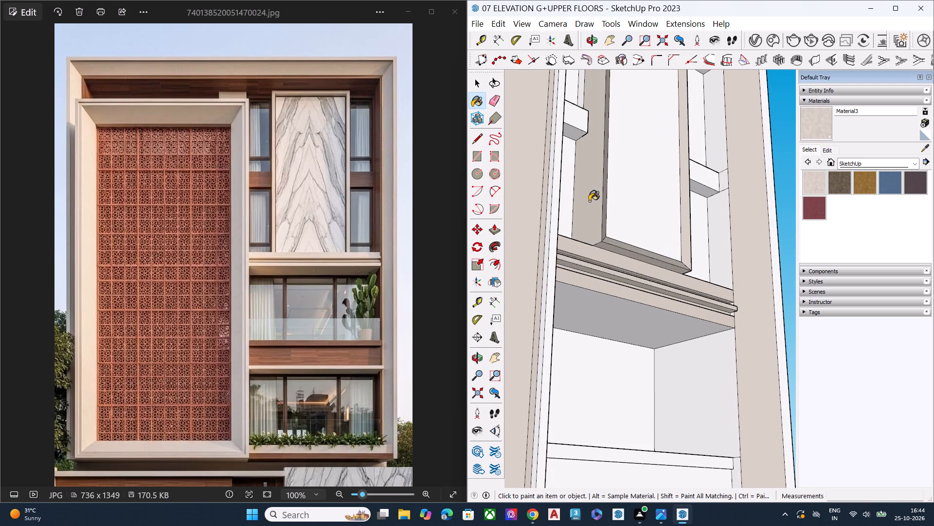
key(space)
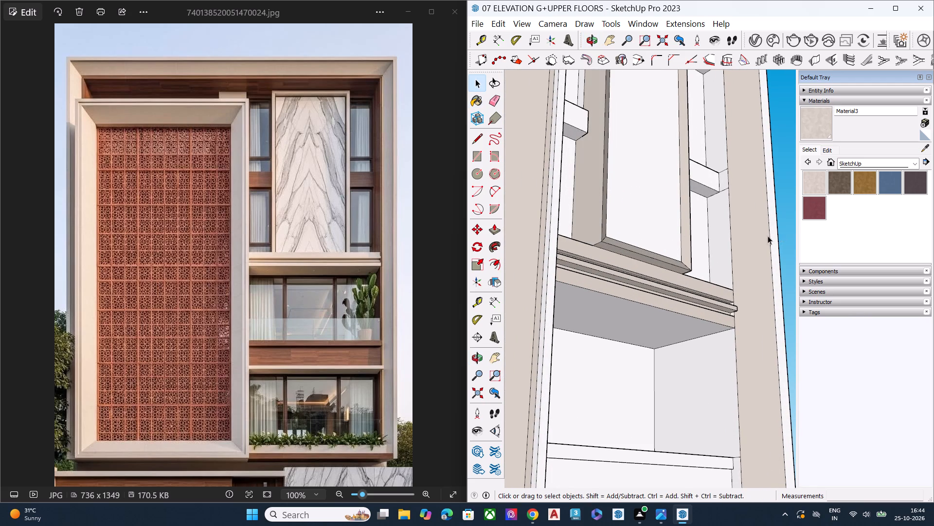
Erase the two short stray edges on the side wall at the end of the horizontal band right of the tall panel.
scroll(653, 183, down, 8)
middle_drag(661, 189, 687, 256)
scroll(681, 204, up, 8)
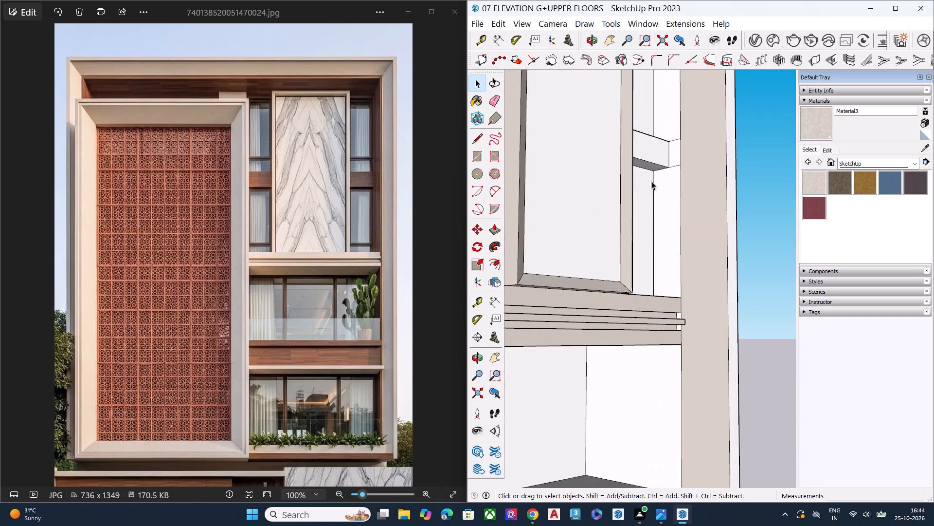
middle_drag(671, 184, 682, 227)
key(e)
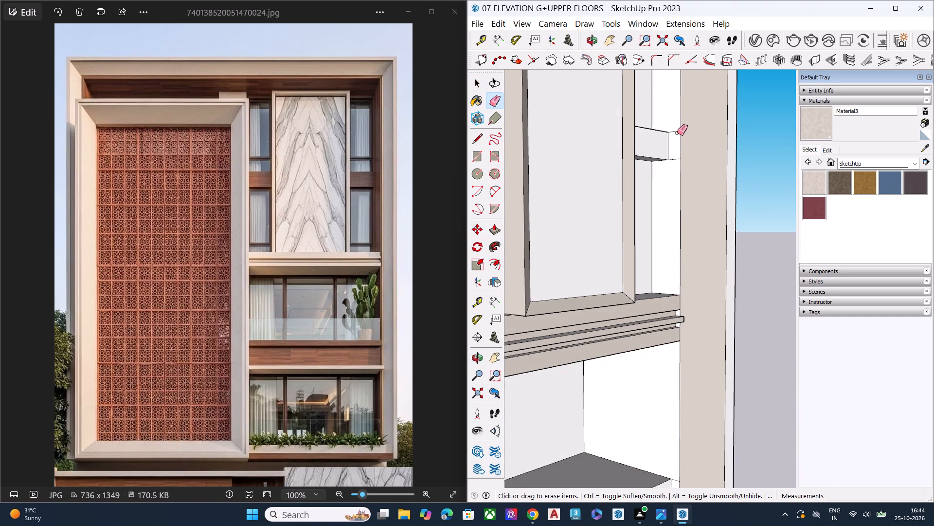
click(676, 131)
click(676, 158)
scroll(696, 170, down, 3)
scroll(695, 181, up, 1)
scroll(696, 184, down, 2)
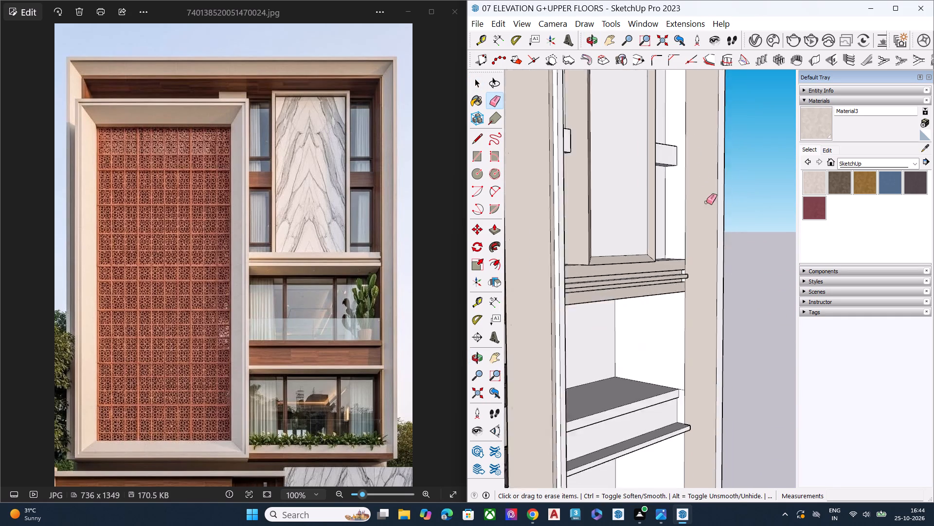
Erase the short stray edges on the opposite side wall at the end of the band left of the tall panel.
scroll(706, 202, down, 2)
middle_drag(718, 211, 525, 216)
scroll(523, 215, up, 2)
scroll(675, 186, down, 5)
scroll(697, 217, up, 1)
middle_drag(689, 225, 502, 220)
scroll(571, 173, up, 9)
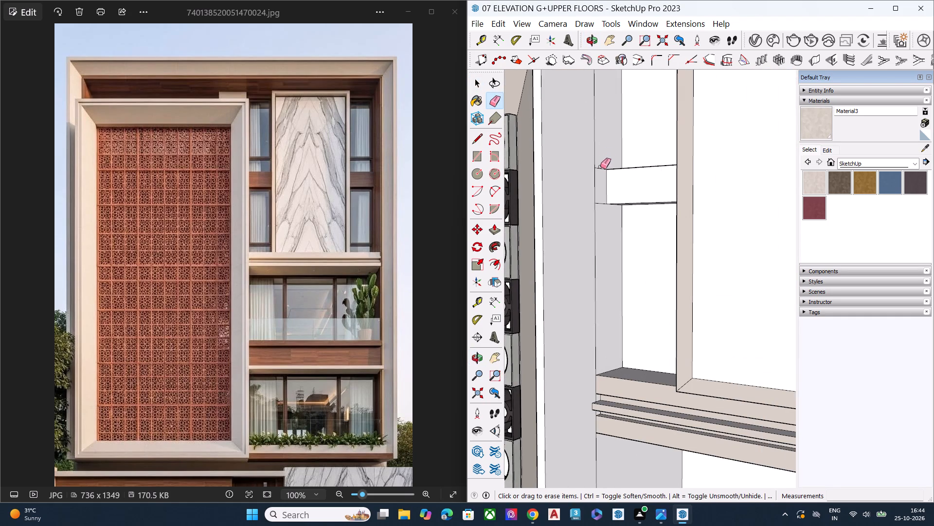
click(600, 168)
click(601, 202)
scroll(565, 150, down, 5)
scroll(596, 191, up, 6)
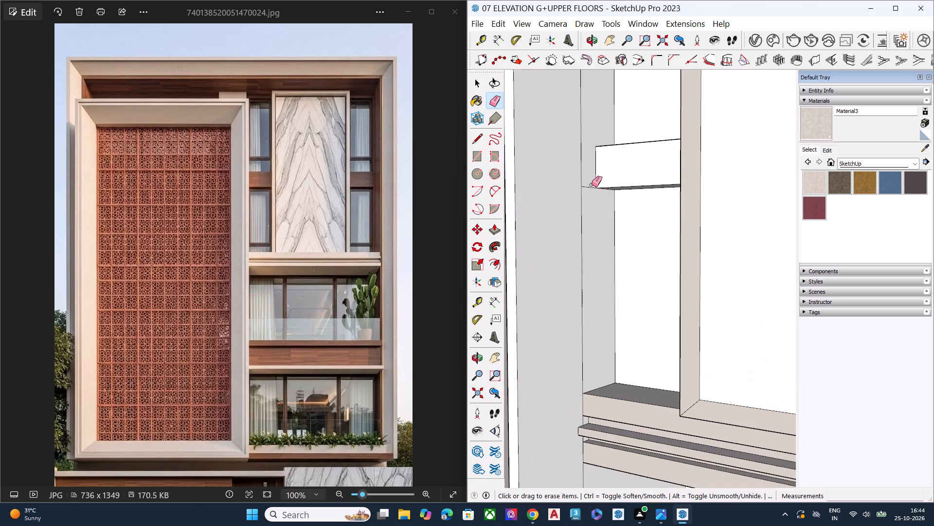
click(590, 187)
Erase the short stray edge on the left side wall at the end of the balcony slab below the cornice.
scroll(560, 139, down, 11)
scroll(599, 300, up, 3)
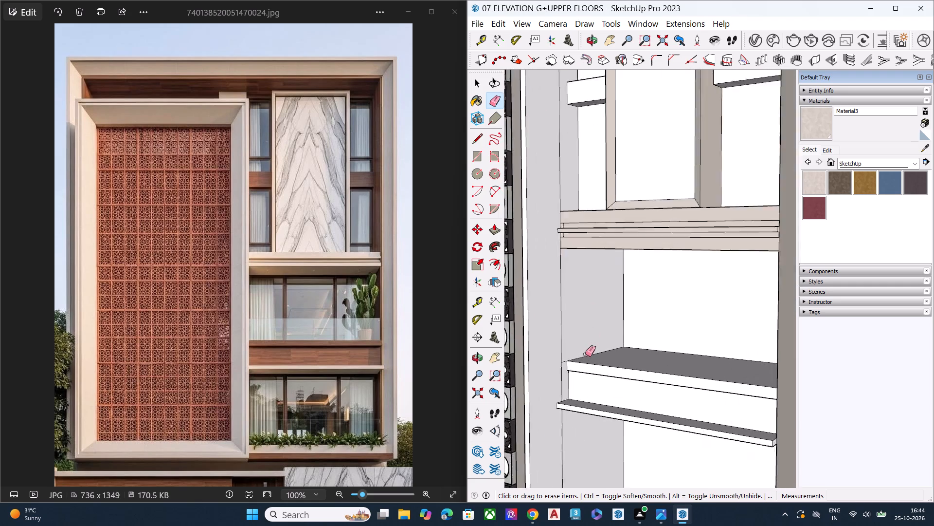
scroll(585, 354, up, 4)
scroll(575, 370, down, 1)
scroll(575, 370, up, 6)
click(543, 356)
click(545, 361)
click(543, 359)
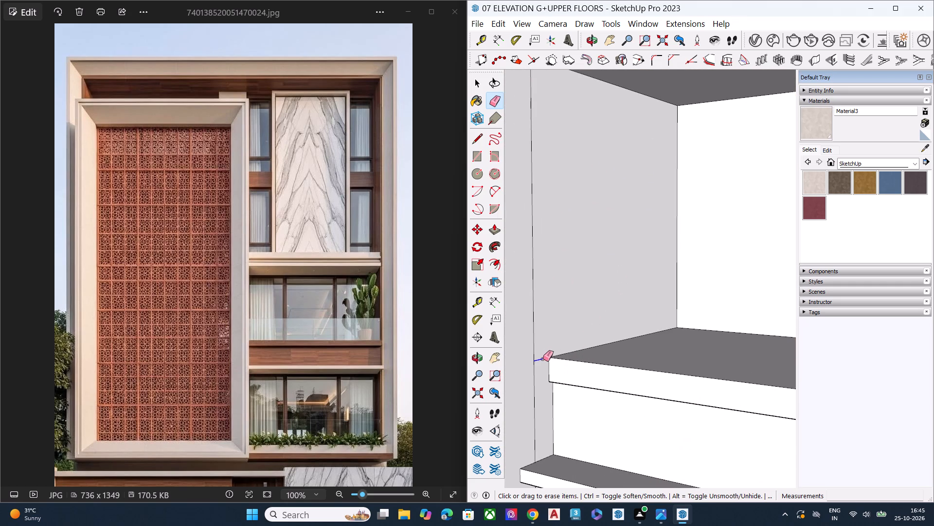
Paint the right outer side face of the screen frame with the light beige material.
scroll(544, 239, down, 14)
scroll(620, 199, down, 7)
middle_drag(584, 270, 620, 268)
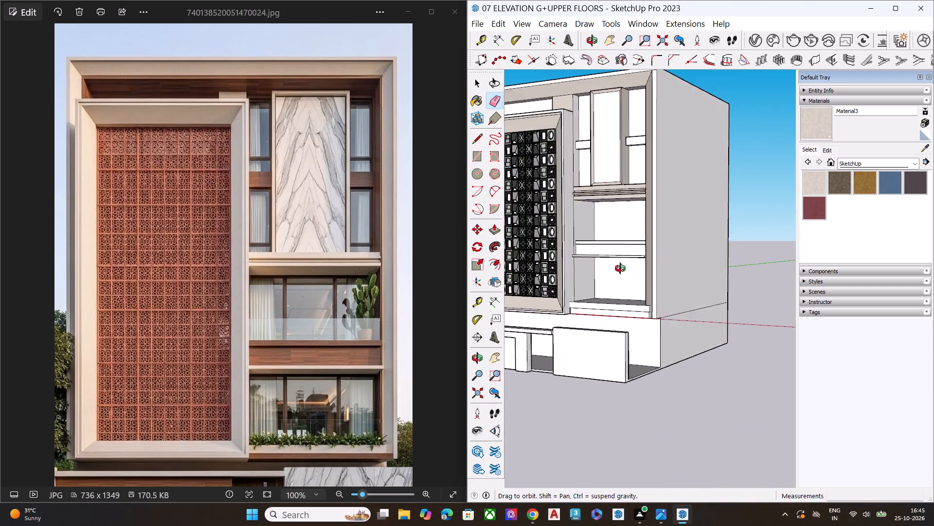
middle_drag(620, 268, 485, 330)
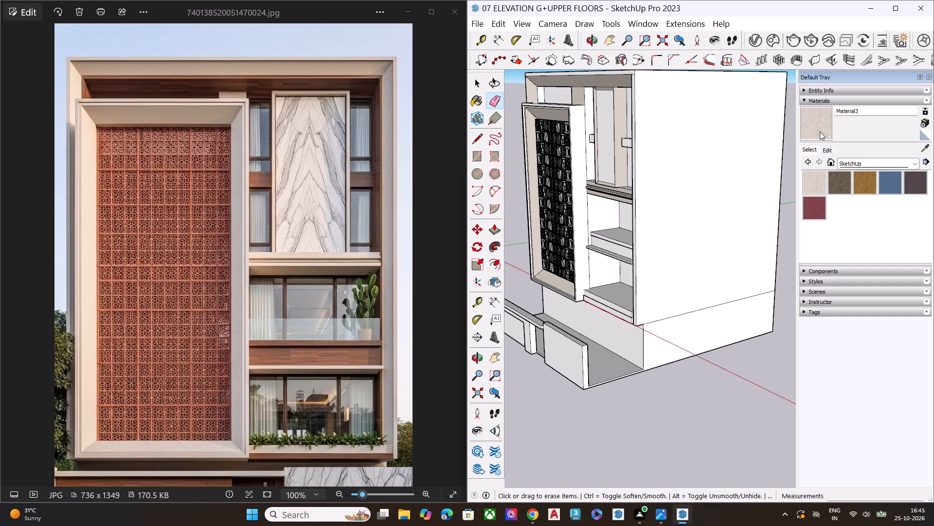
click(820, 131)
scroll(574, 163, up, 2)
click(575, 162)
middle_drag(596, 238, 653, 181)
scroll(611, 223, up, 1)
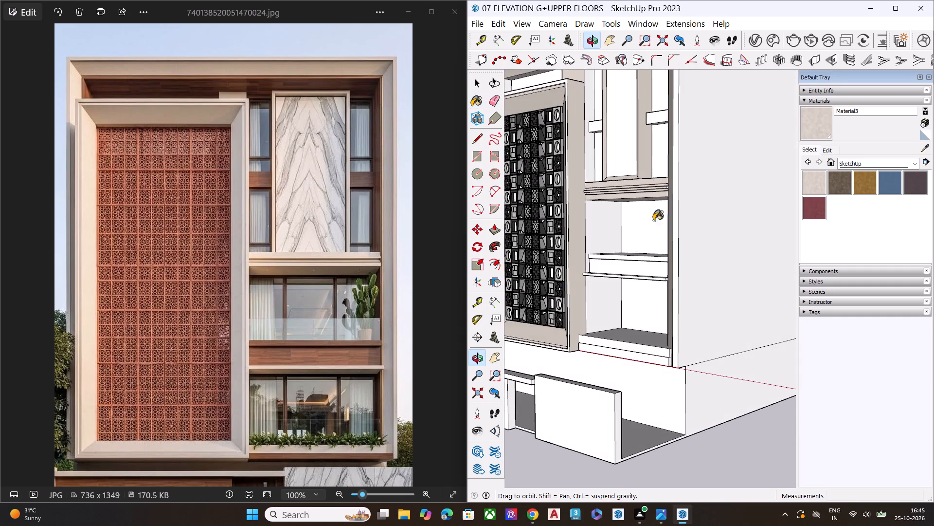
Paint the top face and the left outer side face of the screen frame light beige.
middle_drag(565, 291, 793, 235)
middle_drag(666, 283, 828, 244)
scroll(828, 244, down, 1)
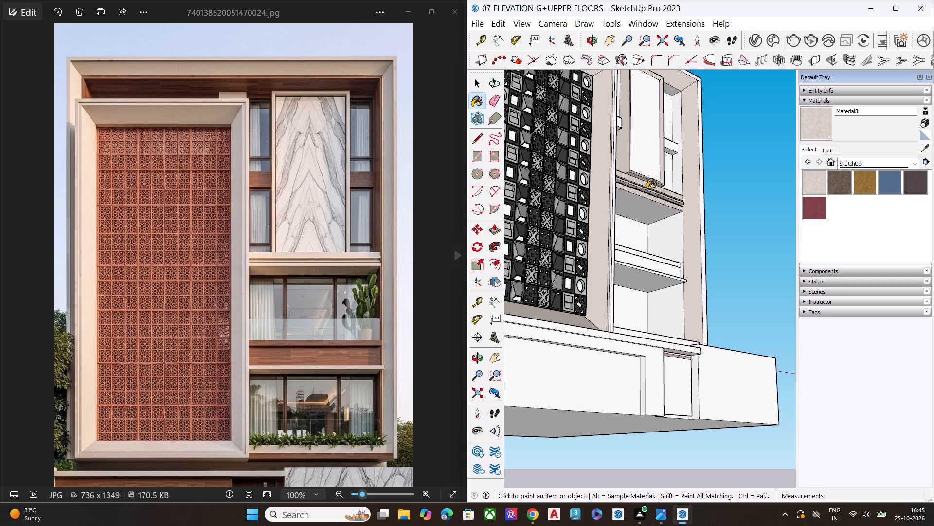
scroll(672, 238, down, 7)
scroll(597, 155, up, 3)
scroll(578, 157, down, 1)
scroll(575, 159, up, 5)
scroll(561, 173, down, 2)
scroll(561, 172, up, 2)
scroll(557, 164, down, 1)
scroll(557, 162, up, 4)
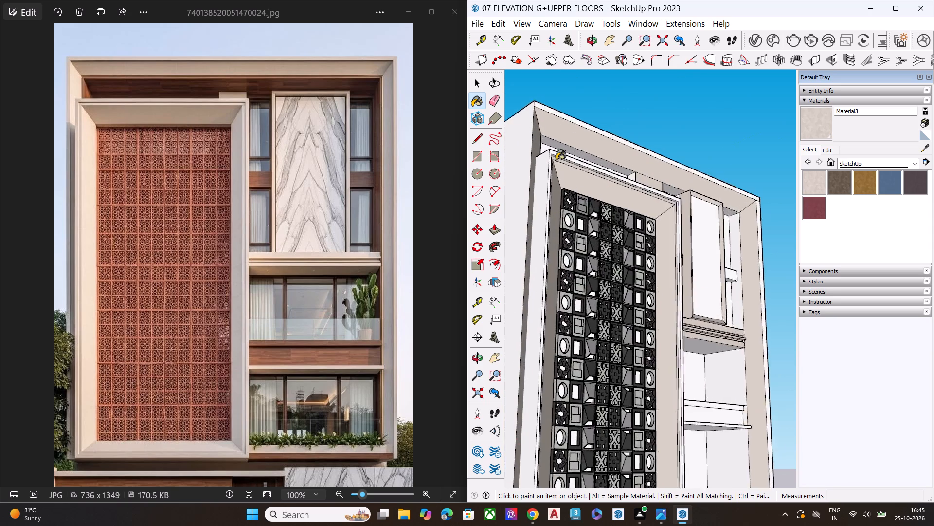
scroll(556, 160, up, 3)
middle_drag(543, 171, 539, 353)
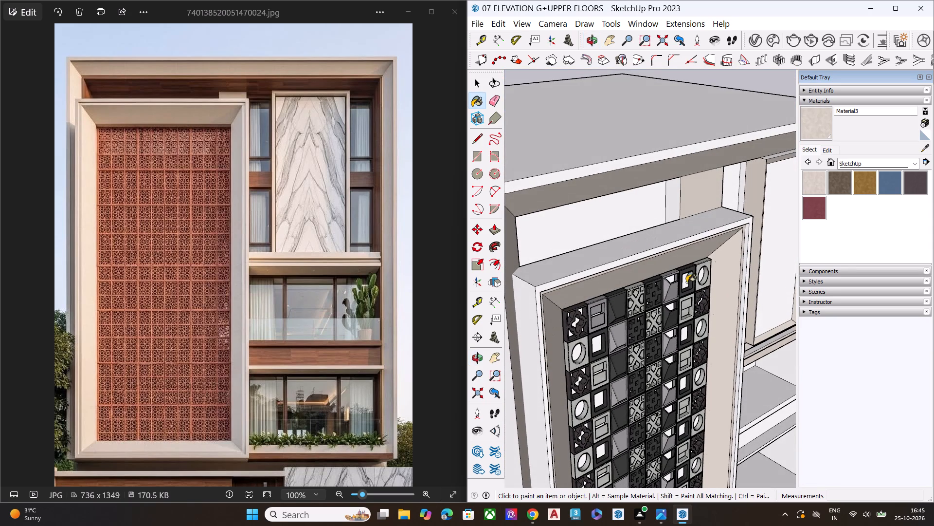
middle_drag(677, 285, 395, 282)
middle_drag(642, 315, 538, 273)
middle_drag(605, 253, 676, 350)
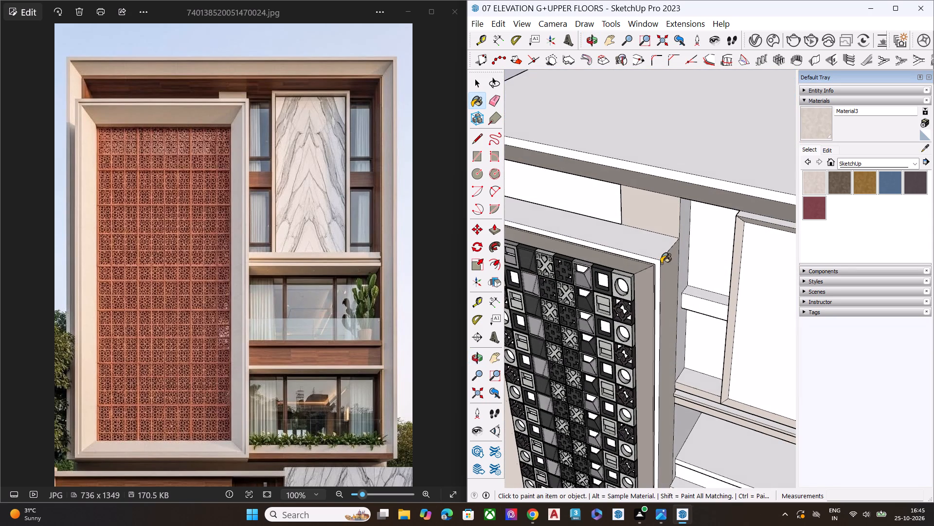
click(635, 251)
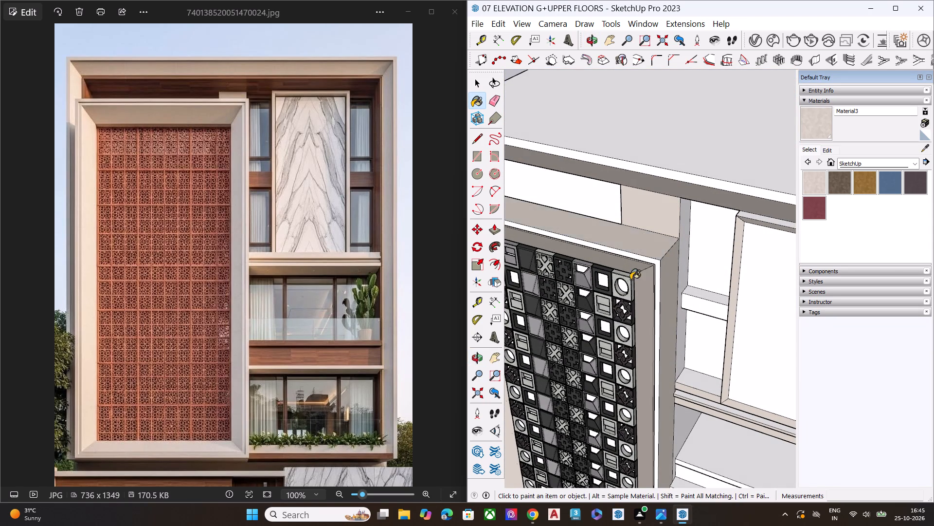
middle_drag(637, 273, 793, 190)
middle_drag(629, 265, 793, 184)
click(526, 200)
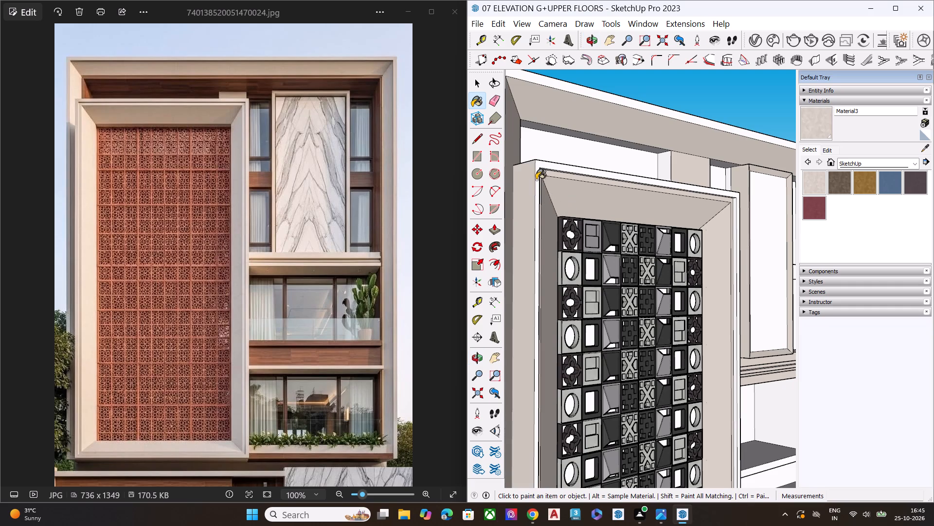
Paint the narrow front rims of the screen frame with the blue material from the SketchUp folder.
click(894, 188)
scroll(518, 177, up, 3)
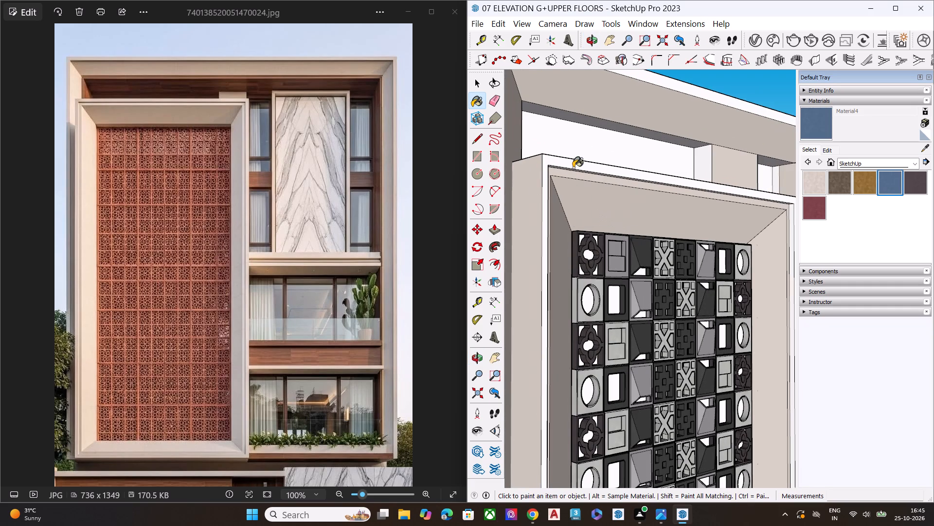
click(549, 162)
click(563, 174)
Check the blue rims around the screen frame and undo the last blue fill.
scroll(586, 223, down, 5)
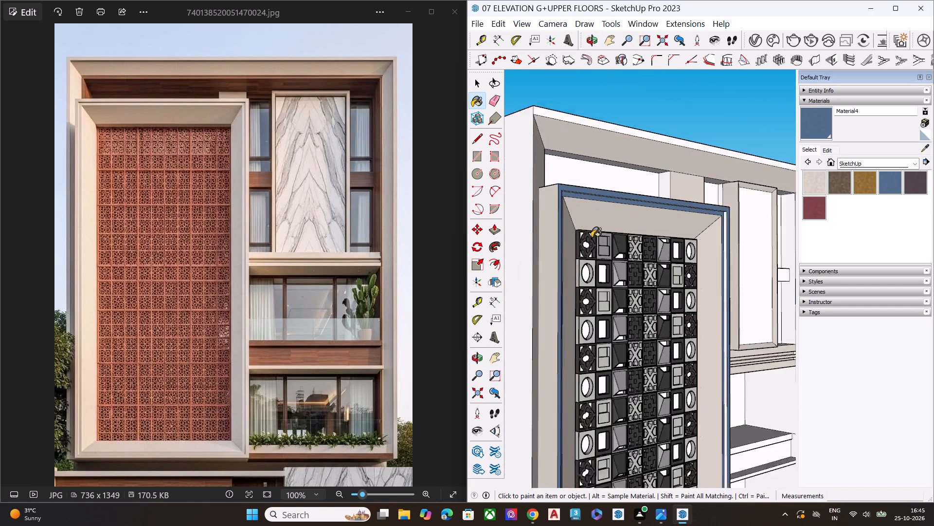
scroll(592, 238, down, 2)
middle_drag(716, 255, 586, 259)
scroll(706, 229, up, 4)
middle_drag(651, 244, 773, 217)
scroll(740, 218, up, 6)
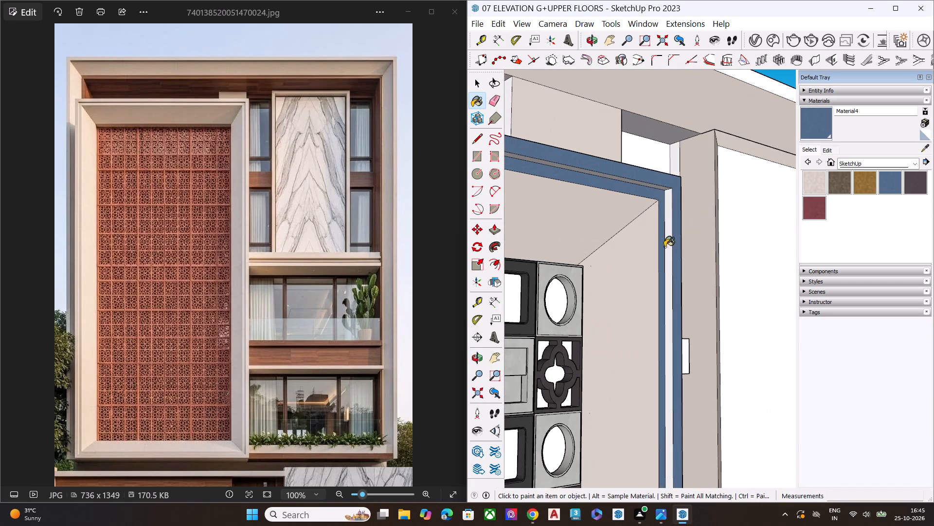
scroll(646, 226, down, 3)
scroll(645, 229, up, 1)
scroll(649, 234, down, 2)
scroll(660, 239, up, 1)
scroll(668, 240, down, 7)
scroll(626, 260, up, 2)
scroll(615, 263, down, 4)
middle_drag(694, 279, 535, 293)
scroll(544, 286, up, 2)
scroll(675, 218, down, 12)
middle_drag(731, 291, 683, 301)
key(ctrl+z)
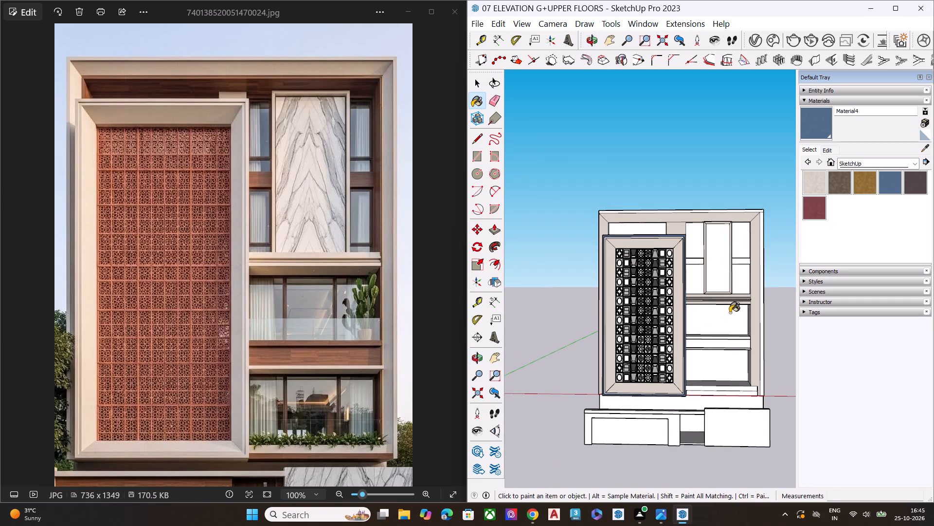
Undo the last blue fill and paint the outer narrow front rim of the screen frame light beige.
key(ctrl+z)
middle_drag(699, 311, 895, 297)
scroll(676, 227, up, 8)
middle_drag(559, 308, 625, 407)
scroll(630, 350, up, 8)
click(575, 252)
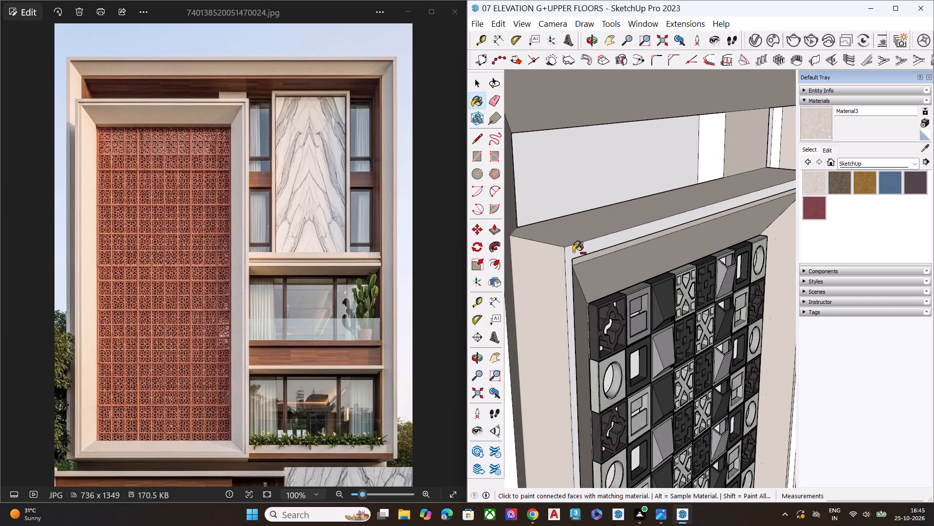
key(ctrl+z)
key(space)
click(823, 118)
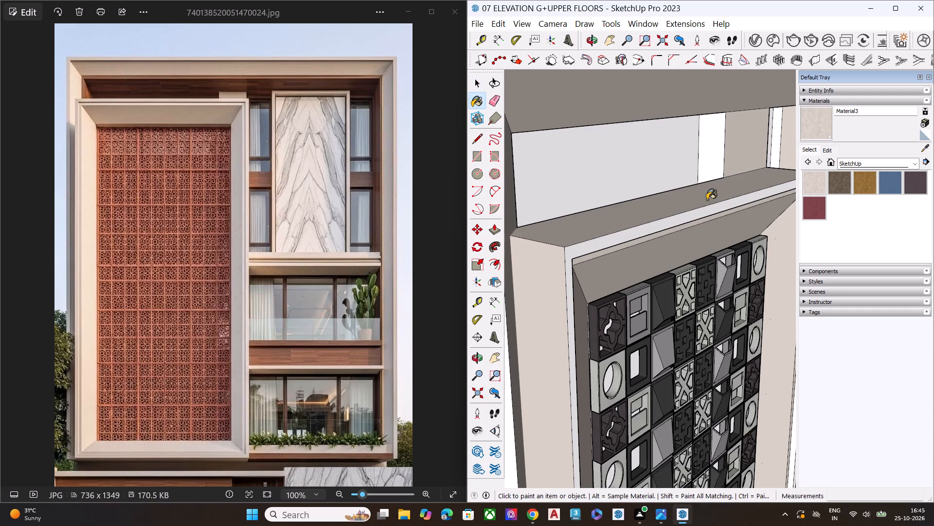
click(575, 250)
Paint the unpainted narrow rim strips along the screen frame's right side and top light beige.
middle_drag(618, 296, 553, 136)
scroll(561, 135, up, 1)
scroll(557, 153, down, 9)
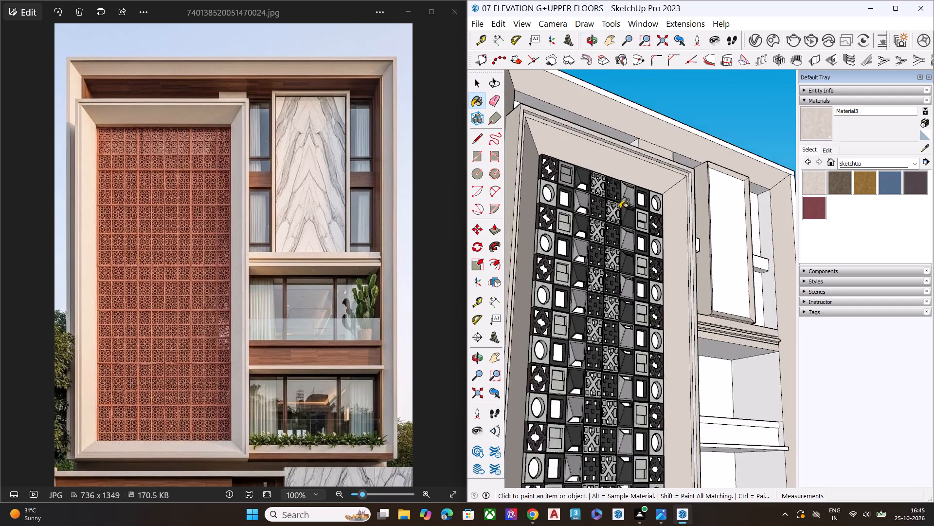
scroll(684, 169, up, 1)
middle_drag(686, 165, 731, 90)
scroll(689, 154, up, 12)
scroll(713, 203, down, 1)
scroll(713, 203, up, 2)
click(713, 207)
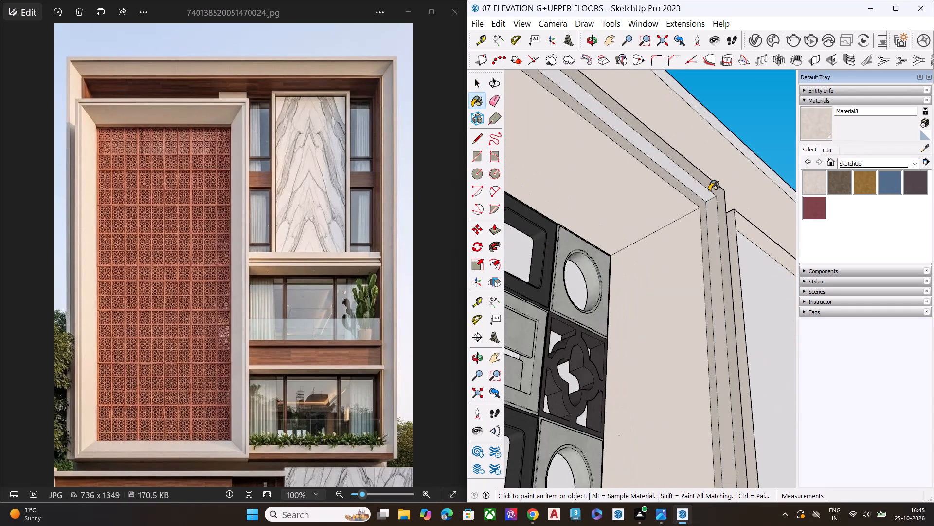
click(705, 194)
Paint the narrow rim strip along the left side of the screen frame with the light beige material.
scroll(716, 201, down, 8)
middle_drag(737, 243, 650, 247)
scroll(650, 246, up, 2)
scroll(707, 207, down, 9)
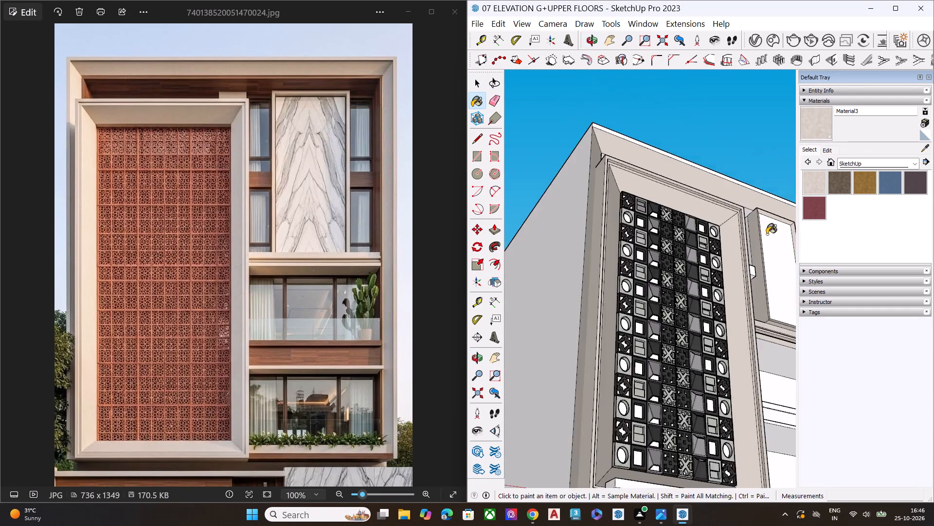
middle_drag(714, 246, 511, 279)
scroll(587, 255, up, 5)
scroll(594, 238, down, 2)
scroll(593, 237, up, 5)
scroll(536, 143, down, 1)
scroll(535, 142, up, 1)
scroll(532, 134, down, 1)
scroll(530, 133, up, 10)
middle_drag(587, 167, 465, 199)
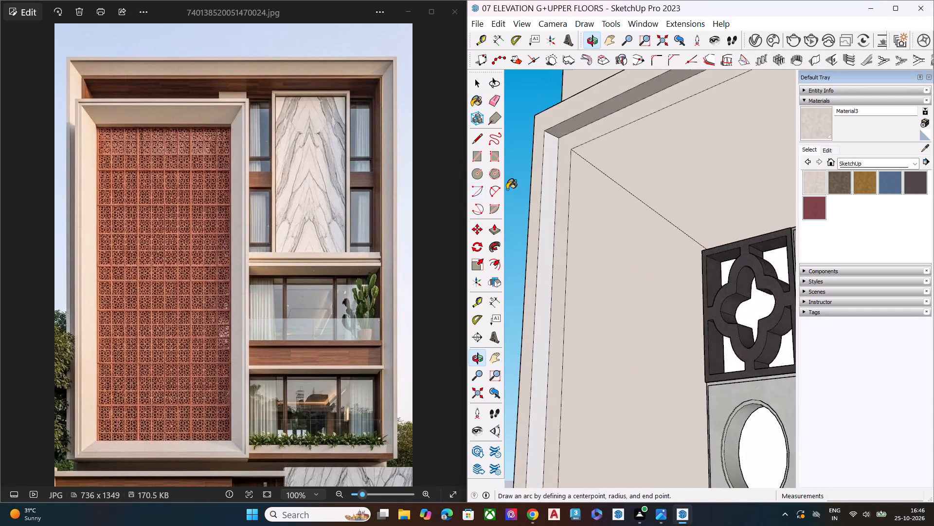
scroll(507, 189, up, 2)
click(571, 178)
Paint the narrow rim strip along the bottom of the screen frame with the light beige material.
scroll(550, 148, down, 9)
scroll(575, 152, up, 2)
scroll(544, 172, down, 5)
scroll(500, 200, up, 1)
scroll(500, 200, down, 3)
scroll(539, 195, up, 1)
scroll(540, 195, down, 8)
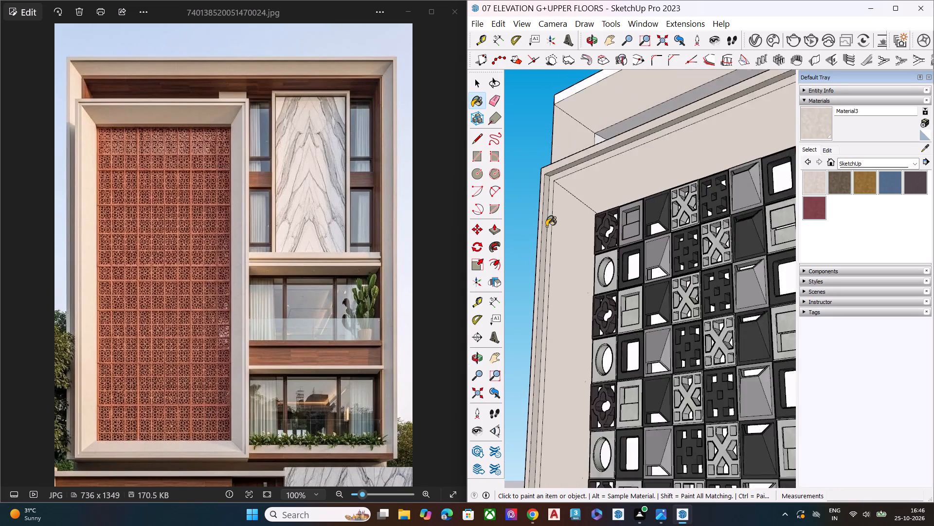
scroll(546, 226, down, 18)
middle_drag(613, 305, 644, 491)
scroll(644, 473, up, 10)
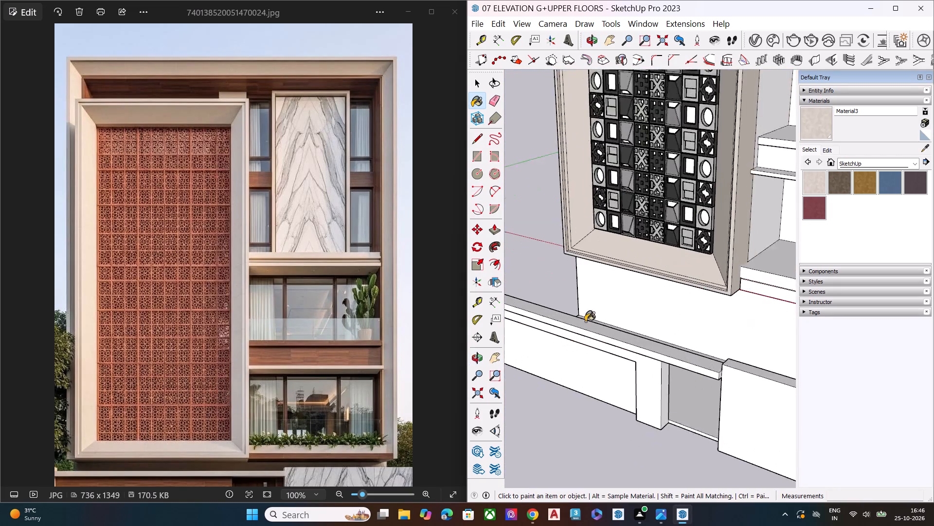
scroll(585, 321, up, 1)
scroll(643, 273, up, 10)
middle_drag(639, 282, 601, 362)
click(681, 194)
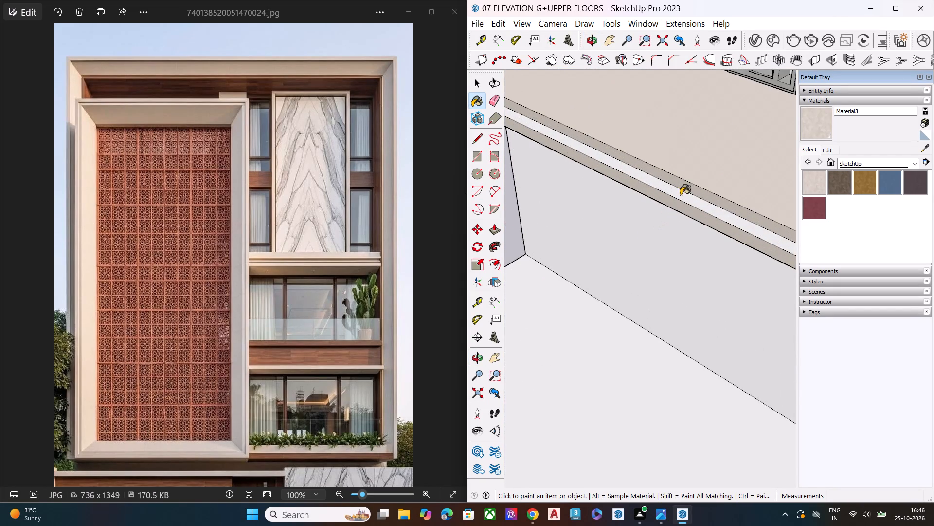
Check the beige screen frame and the surrounding facade against the reference image.
scroll(561, 233, down, 6)
scroll(532, 265, up, 1)
scroll(532, 266, down, 6)
scroll(544, 268, up, 1)
scroll(546, 269, down, 5)
middle_drag(611, 300, 749, 273)
scroll(751, 272, up, 1)
scroll(589, 280, down, 2)
scroll(575, 283, up, 1)
scroll(575, 283, down, 3)
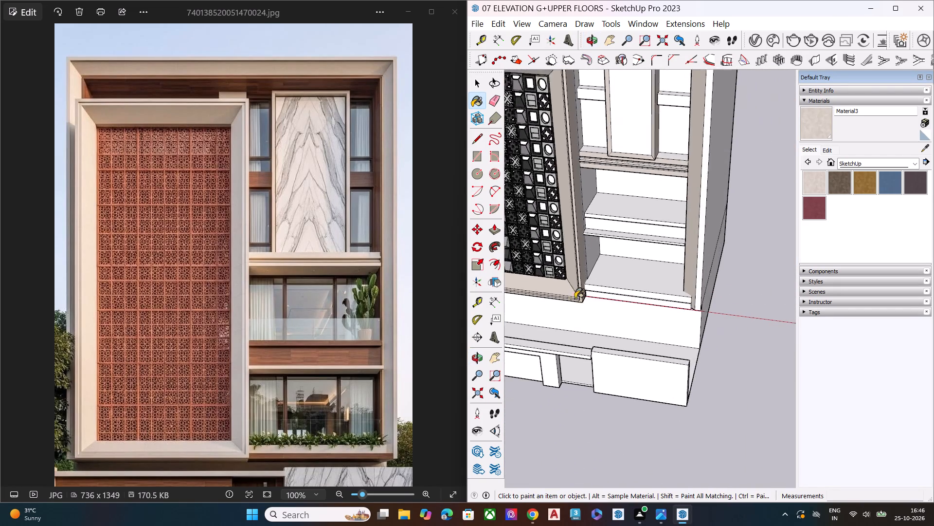
scroll(575, 299, down, 3)
middle_drag(588, 305, 723, 189)
scroll(598, 205, up, 2)
scroll(599, 201, down, 1)
scroll(600, 199, up, 3)
scroll(594, 244, down, 8)
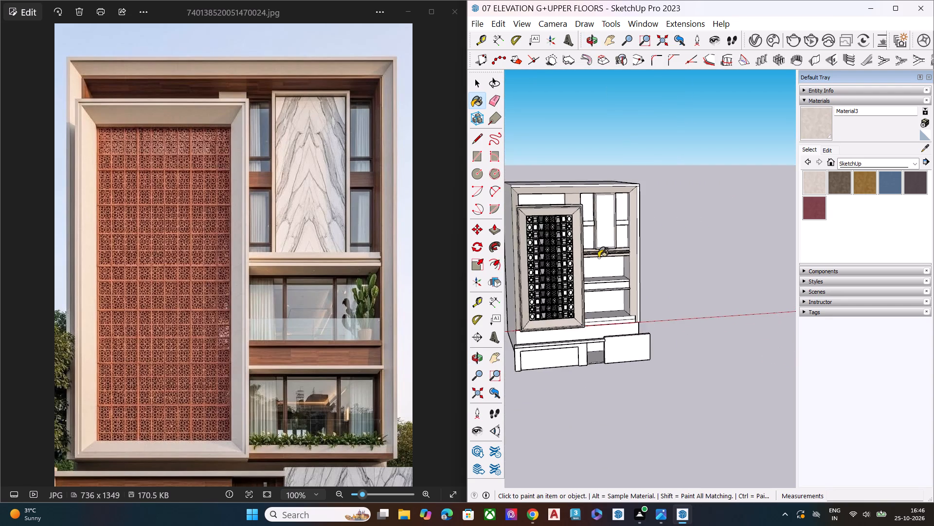
middle_drag(598, 229, 631, 170)
scroll(582, 191, up, 11)
scroll(282, 120, down, 11)
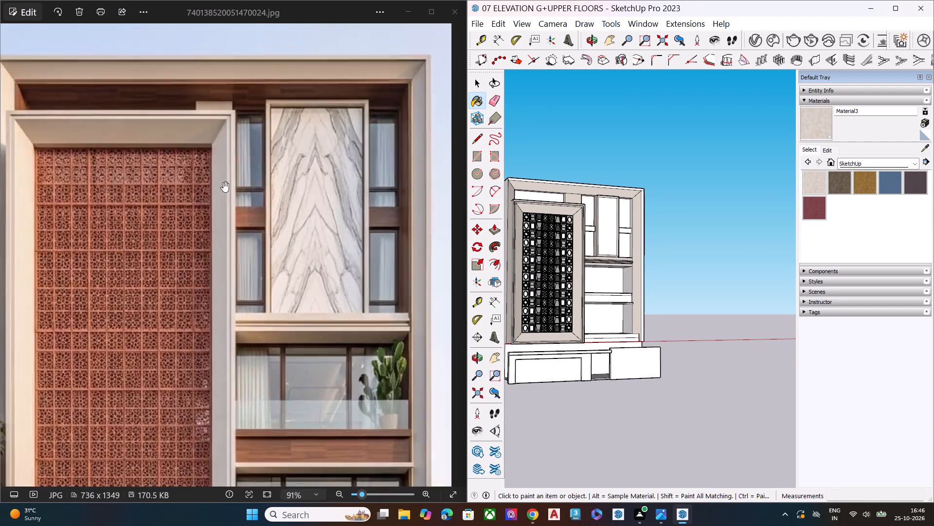
scroll(607, 225, down, 5)
middle_drag(551, 247, 577, 160)
Examine the top recess above the screen and the vertical strip beside the tall framed panel.
scroll(577, 160, up, 10)
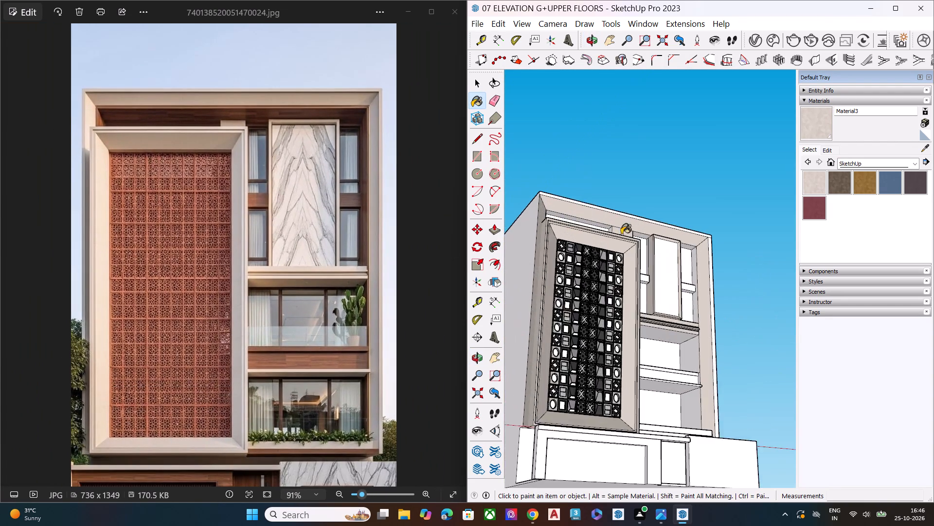
scroll(696, 244, up, 9)
scroll(629, 239, up, 8)
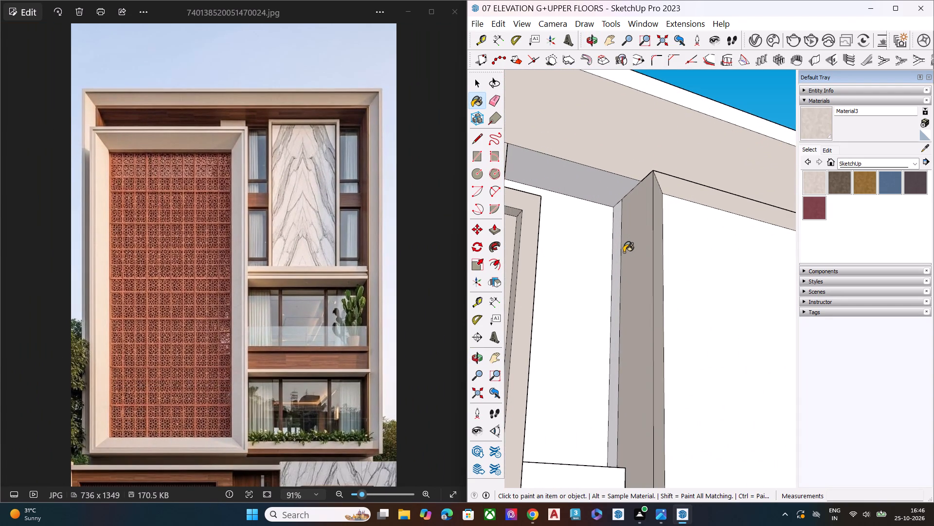
middle_drag(604, 252, 644, 393)
key(space)
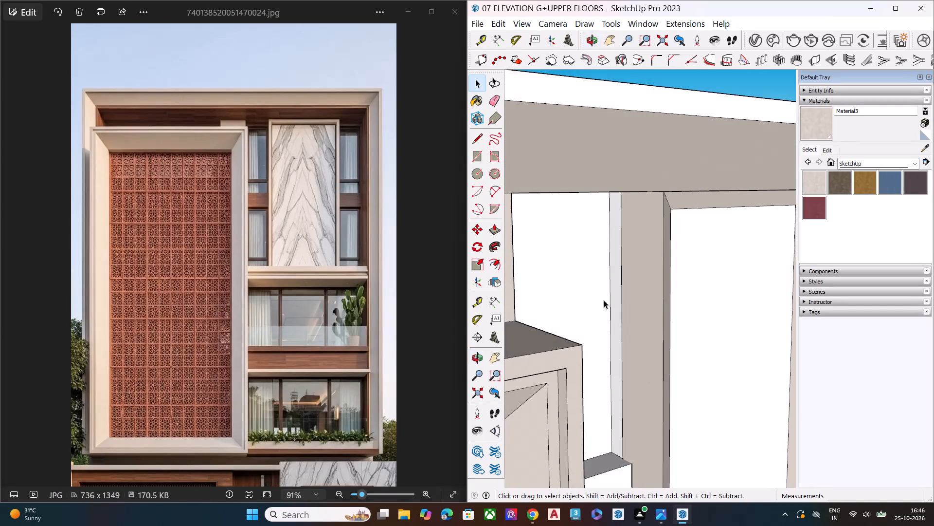
scroll(590, 274, down, 7)
middle_drag(689, 296, 525, 300)
scroll(534, 295, up, 1)
scroll(703, 252, down, 9)
middle_drag(629, 306, 559, 298)
scroll(559, 283, up, 3)
scroll(555, 259, down, 1)
scroll(555, 259, up, 4)
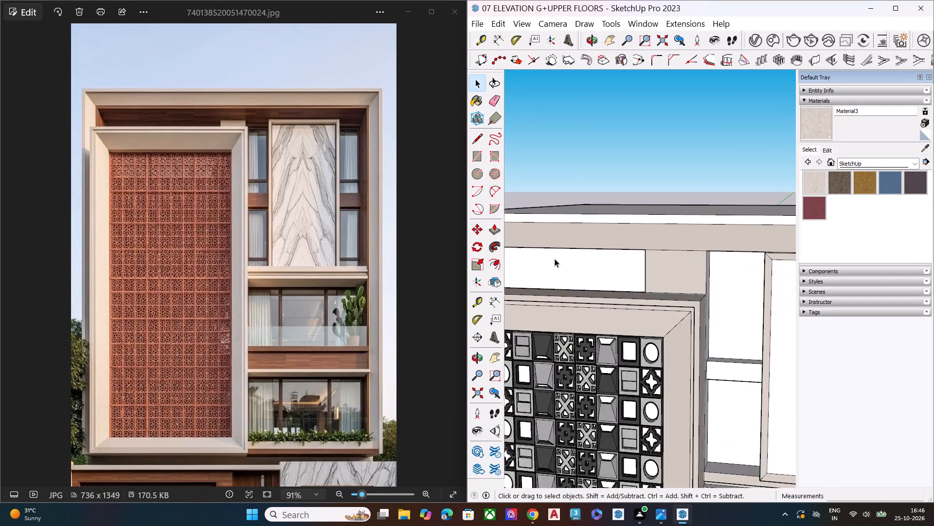
scroll(626, 270, down, 8)
middle_drag(666, 282, 764, 233)
scroll(571, 245, down, 2)
scroll(568, 245, up, 1)
scroll(568, 245, down, 5)
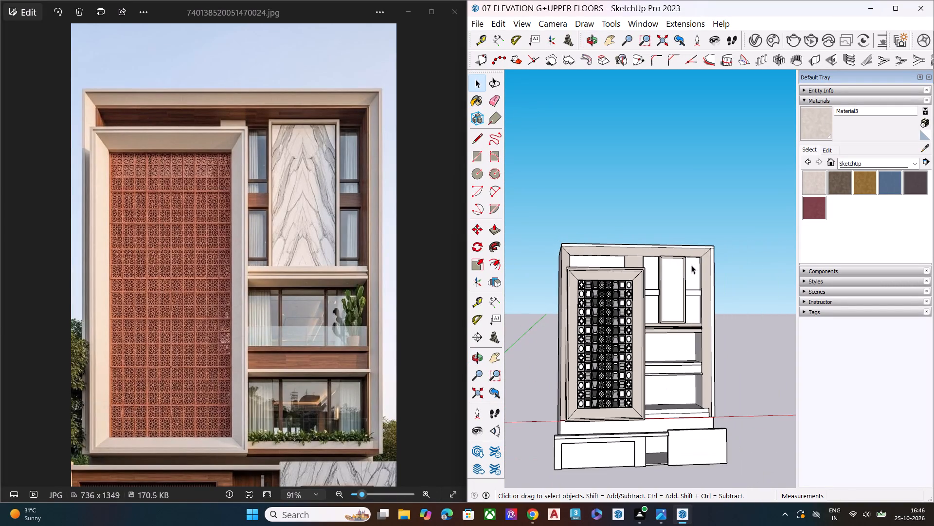
Paint the narrow front edges along the top and right side of the building's outer frame light beige.
scroll(734, 262, up, 3)
scroll(734, 218, up, 4)
click(819, 117)
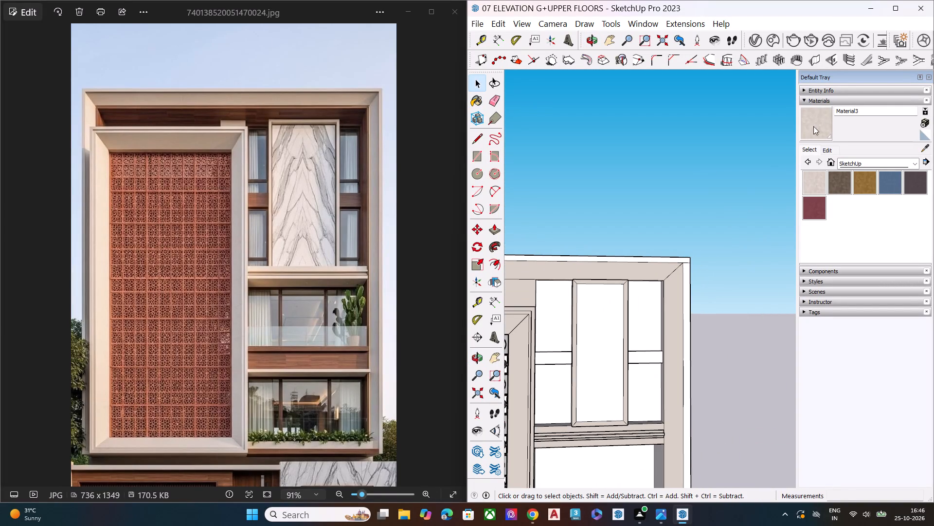
scroll(690, 263, up, 5)
click(683, 274)
click(687, 258)
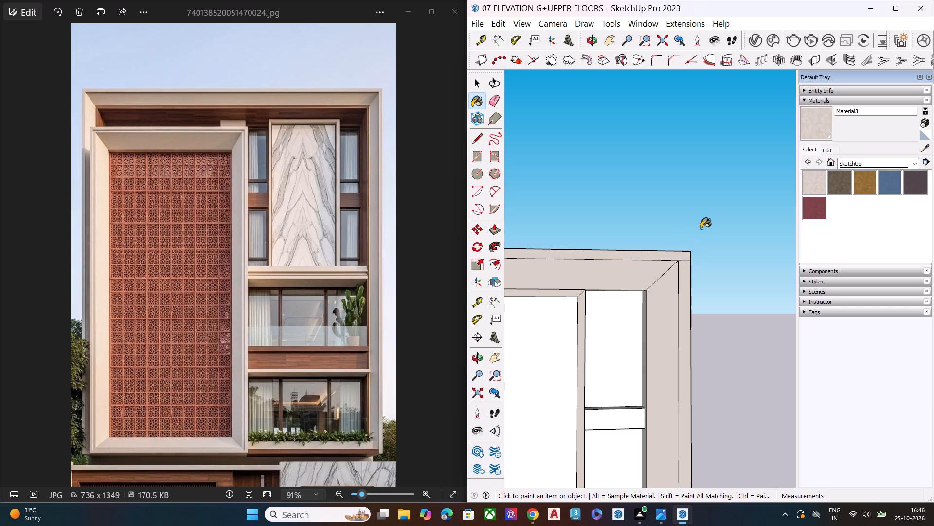
scroll(705, 225, down, 6)
scroll(675, 217, up, 2)
scroll(680, 217, down, 4)
scroll(699, 218, up, 1)
scroll(699, 218, down, 1)
key(space)
Paint the front, top and underside of the thin ledge between the two balcony openings light beige.
scroll(696, 231, down, 5)
scroll(695, 233, up, 2)
scroll(695, 233, down, 2)
middle_drag(702, 319, 643, 334)
scroll(671, 359, up, 1)
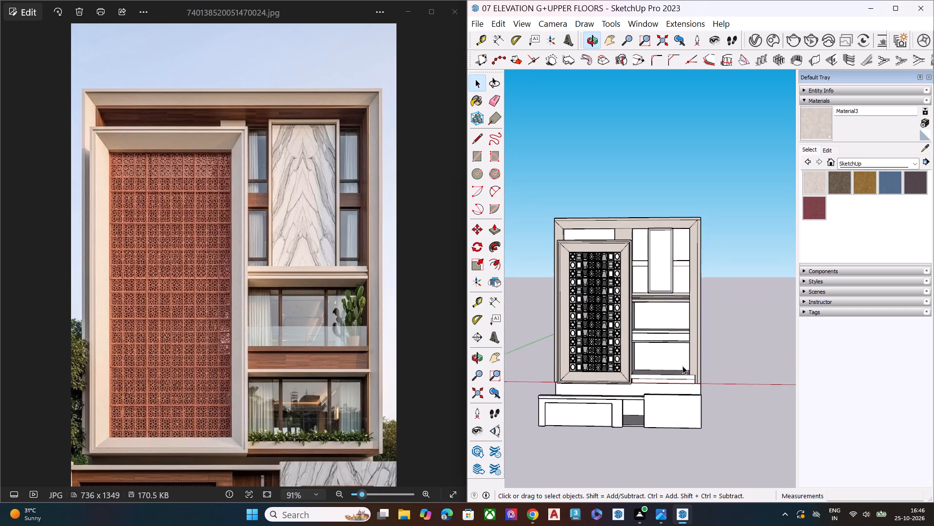
scroll(683, 366, up, 10)
middle_drag(692, 333, 592, 387)
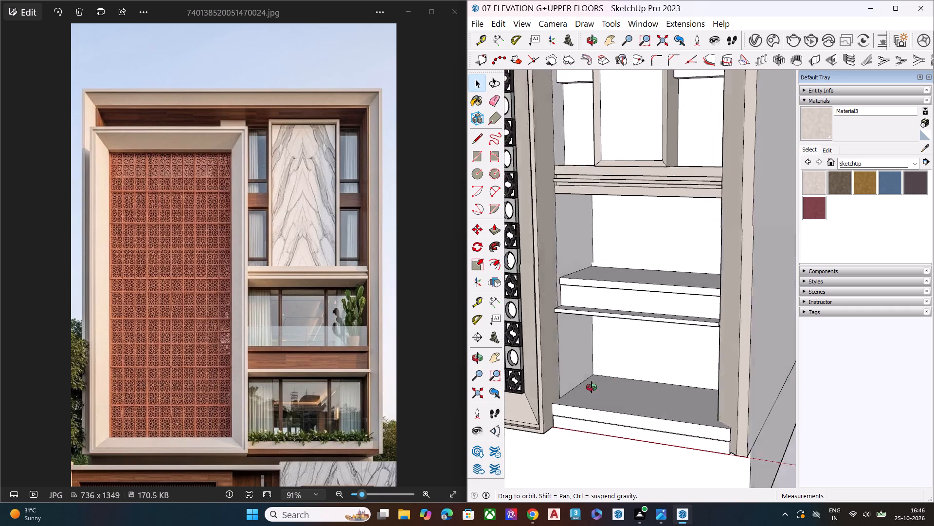
middle_drag(592, 387, 563, 393)
scroll(589, 367, up, 1)
click(816, 119)
scroll(643, 301, up, 3)
scroll(642, 301, down, 1)
scroll(642, 301, up, 3)
scroll(642, 302, down, 1)
scroll(642, 302, up, 2)
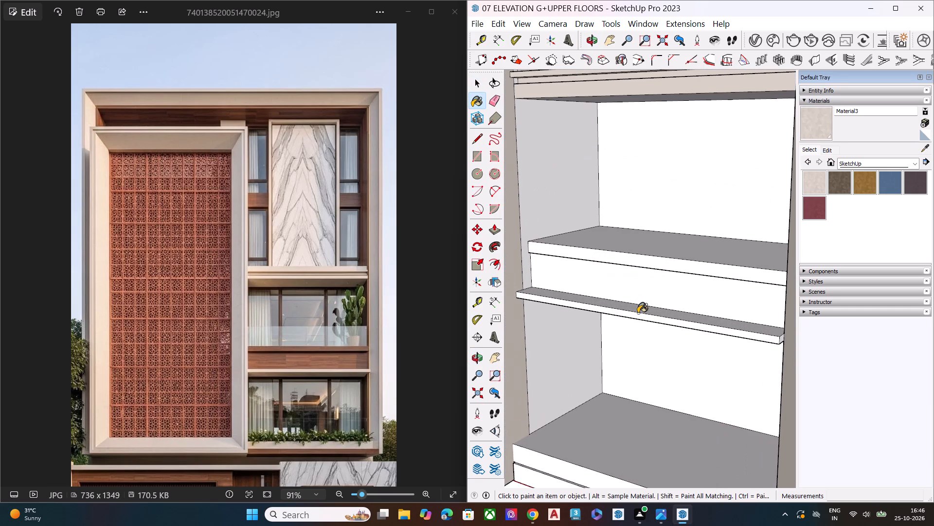
click(638, 313)
click(645, 318)
click(648, 315)
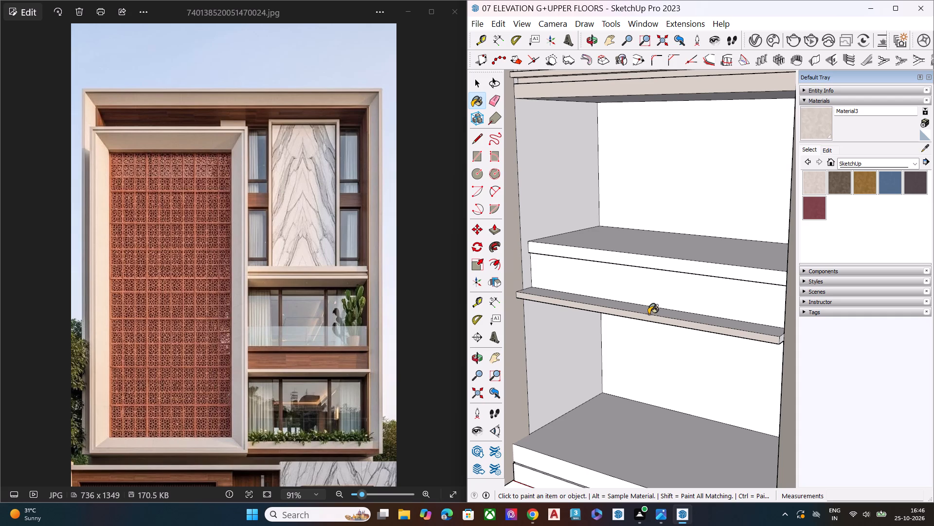
click(651, 312)
middle_drag(666, 321, 675, 78)
middle_drag(647, 215, 657, 306)
scroll(660, 306, up, 1)
click(661, 310)
key(space)
Paint the front and top faces of the lower balcony's floor slab with the light beige material.
scroll(645, 254, down, 2)
scroll(645, 254, up, 3)
scroll(645, 254, down, 7)
scroll(639, 207, up, 1)
scroll(641, 209, down, 5)
middle_drag(657, 212, 691, 364)
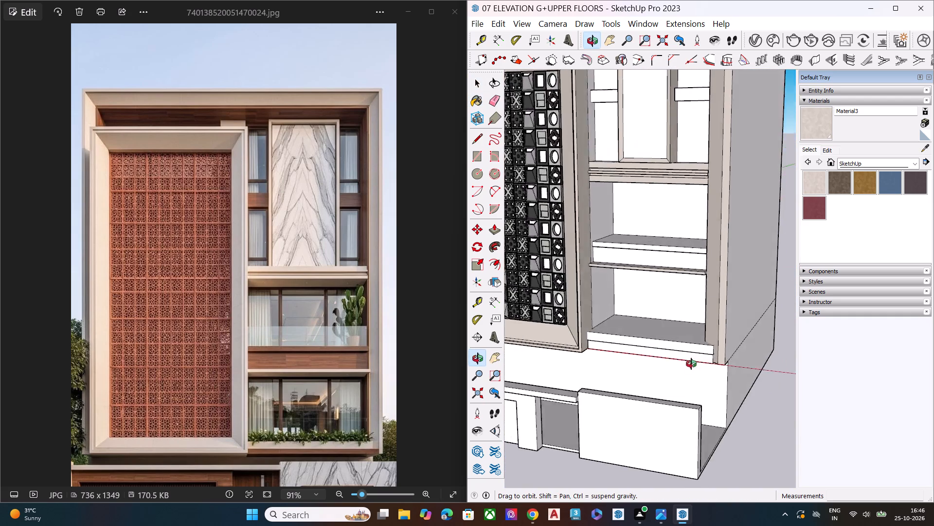
middle_drag(691, 364, 755, 373)
middle_drag(636, 313, 731, 302)
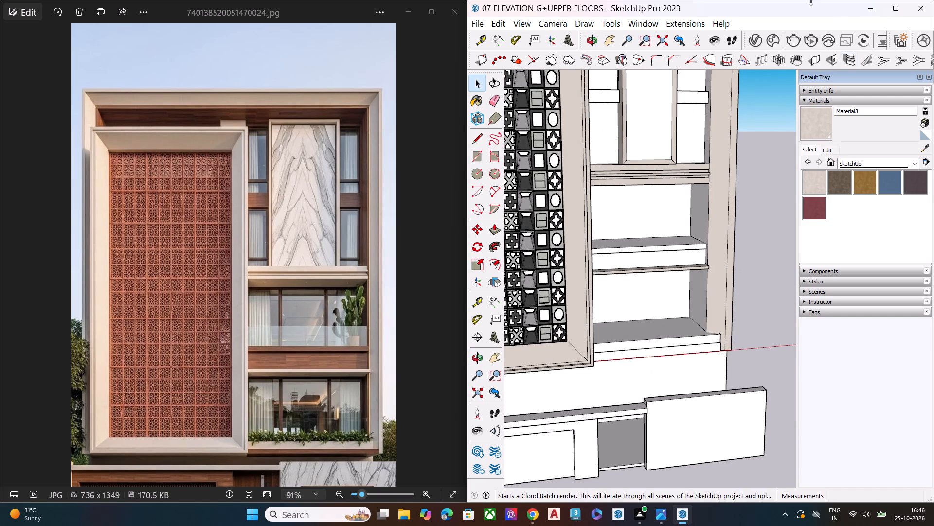
scroll(754, 169, down, 5)
scroll(670, 314, up, 6)
middle_drag(708, 327, 734, 311)
scroll(745, 289, up, 1)
click(818, 130)
scroll(732, 269, up, 1)
scroll(732, 269, down, 1)
scroll(731, 270, up, 3)
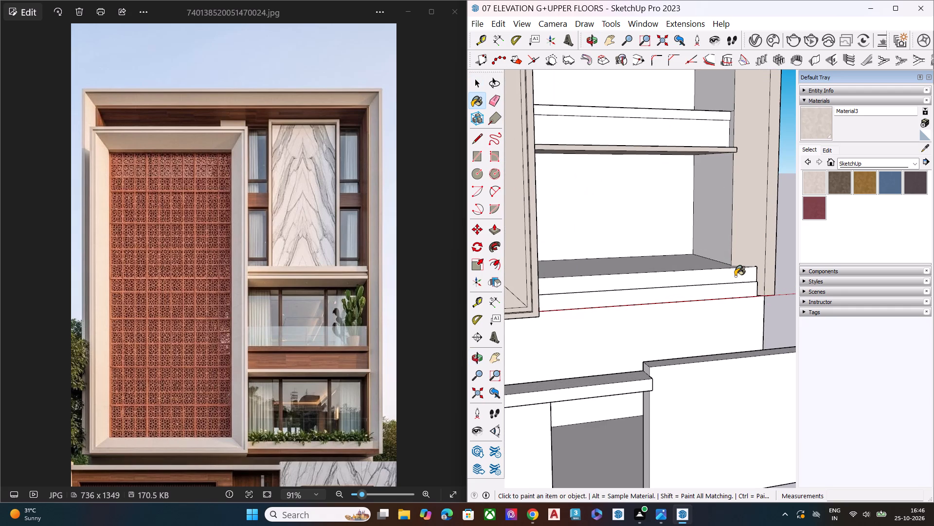
click(735, 276)
scroll(750, 270, down, 1)
middle_drag(750, 270, 750, 359)
scroll(746, 355, up, 2)
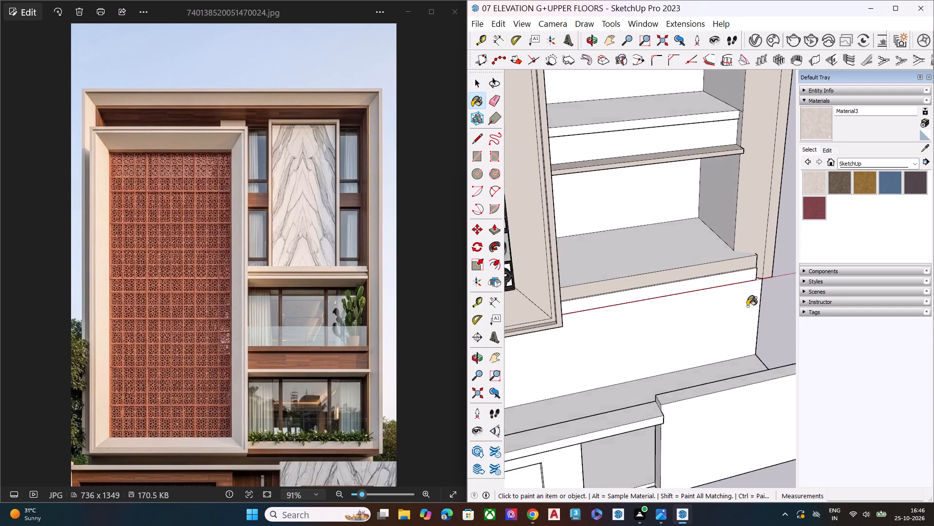
scroll(747, 306, up, 5)
click(752, 224)
key(space)
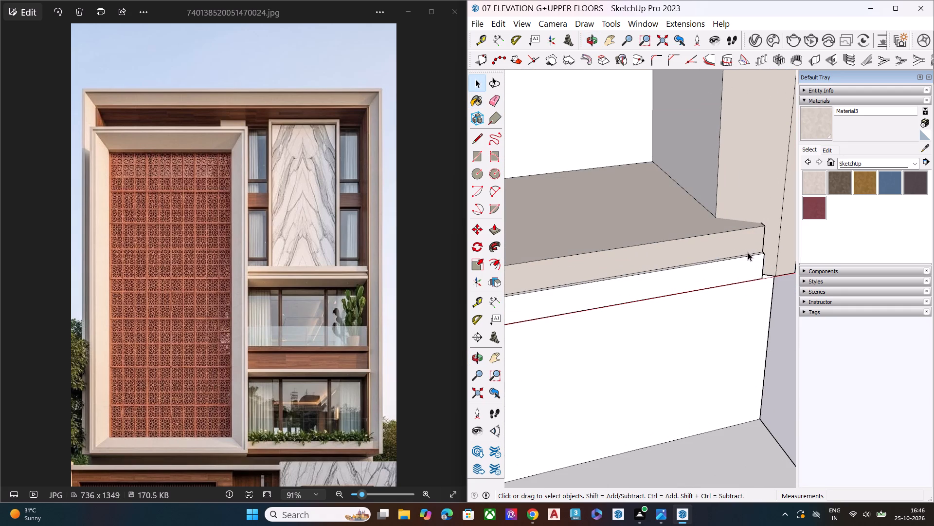
Check the base strip below the lower balcony and the whole painted front elevation.
middle_drag(725, 259, 648, 249)
scroll(628, 244, up, 1)
scroll(650, 215, down, 15)
middle_drag(691, 303, 688, 285)
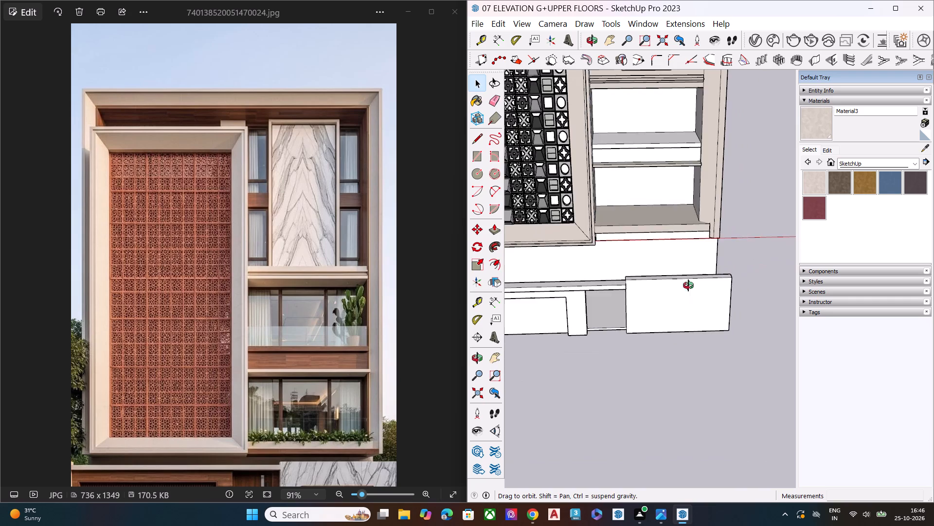
middle_drag(688, 285, 688, 152)
scroll(688, 164, down, 7)
scroll(643, 80, up, 5)
scroll(644, 80, down, 1)
scroll(644, 80, up, 2)
middle_drag(672, 223, 662, 230)
scroll(665, 228, up, 2)
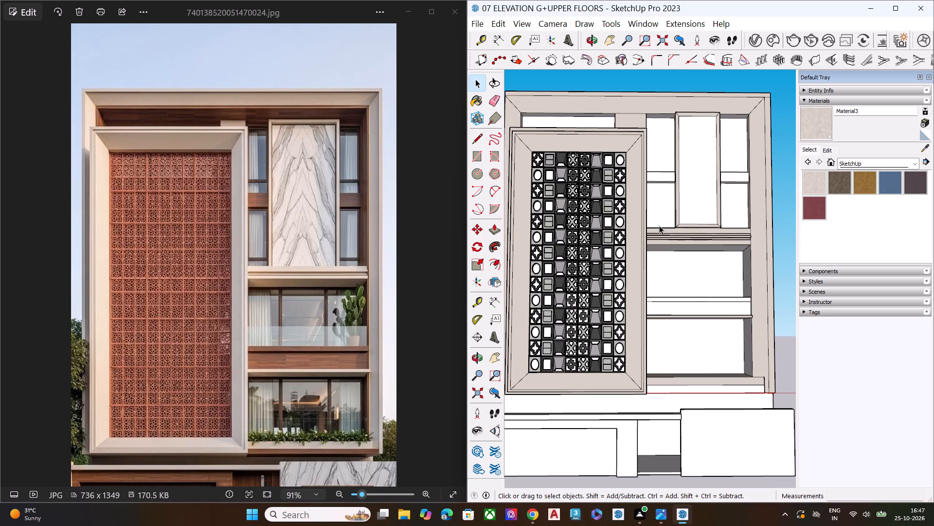
Examine the painted frames, balcony openings and upper-floor panel from the front and from an oblique angle against the reference image.
scroll(811, 238, down, 7)
middle_drag(653, 242, 633, 300)
key(space)
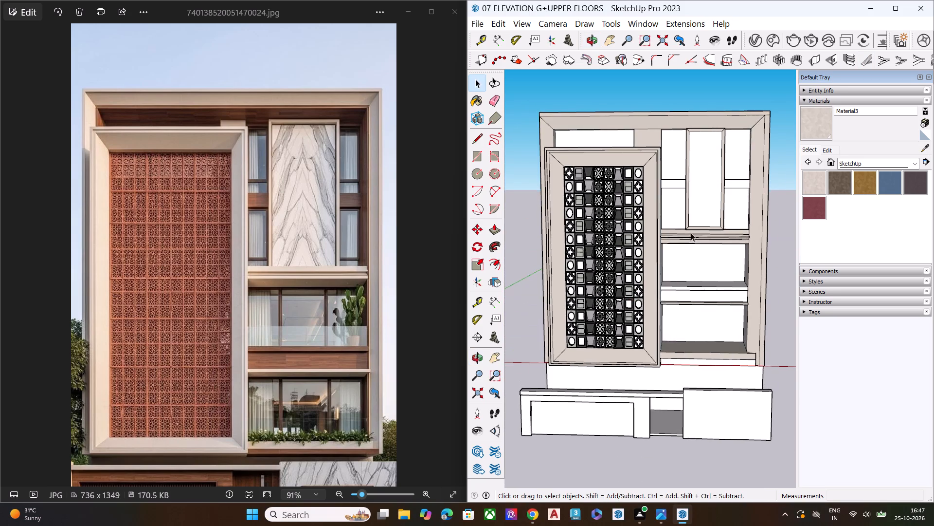
scroll(680, 232, up, 1)
scroll(592, 212, down, 1)
scroll(588, 217, up, 1)
scroll(587, 218, down, 4)
middle_drag(651, 298, 743, 275)
scroll(649, 292, up, 7)
scroll(618, 276, down, 5)
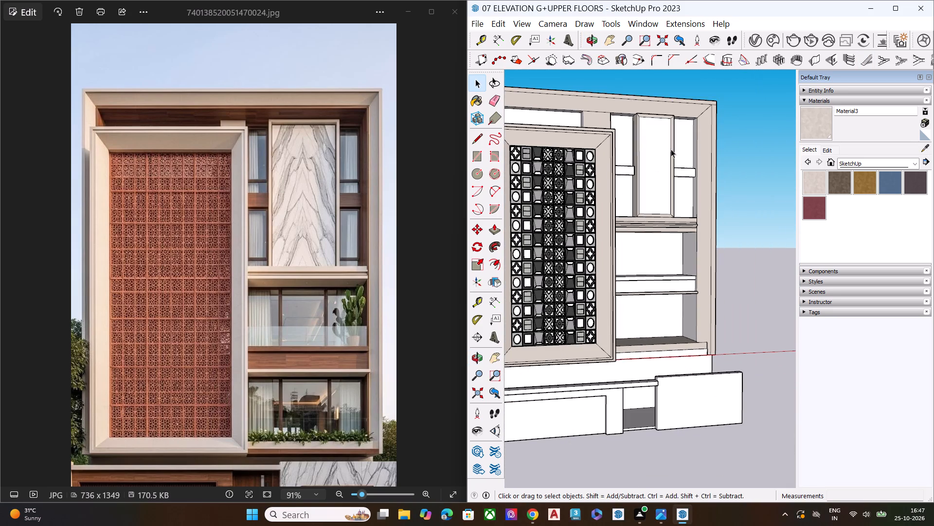
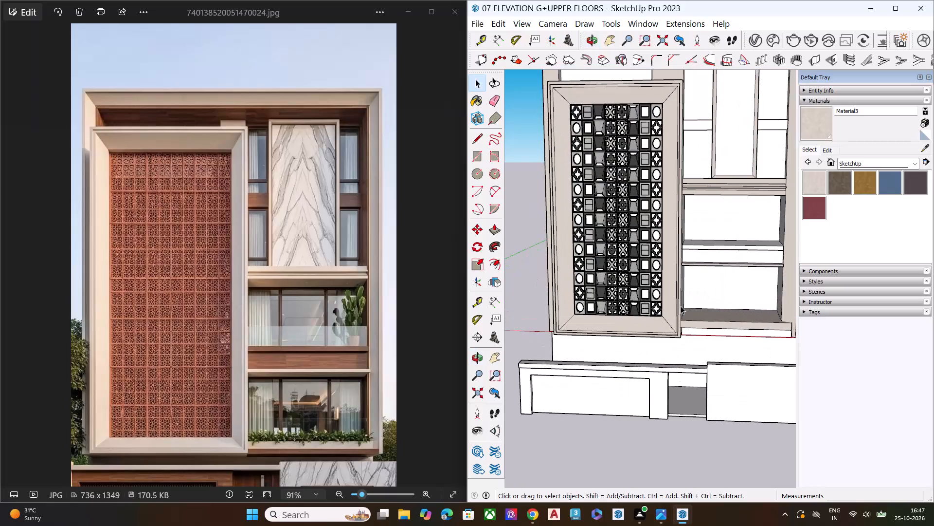
Examine the whole painted front elevation, from the base strip up to the outer frame, against the reference image.
middle_drag(686, 300, 688, 290)
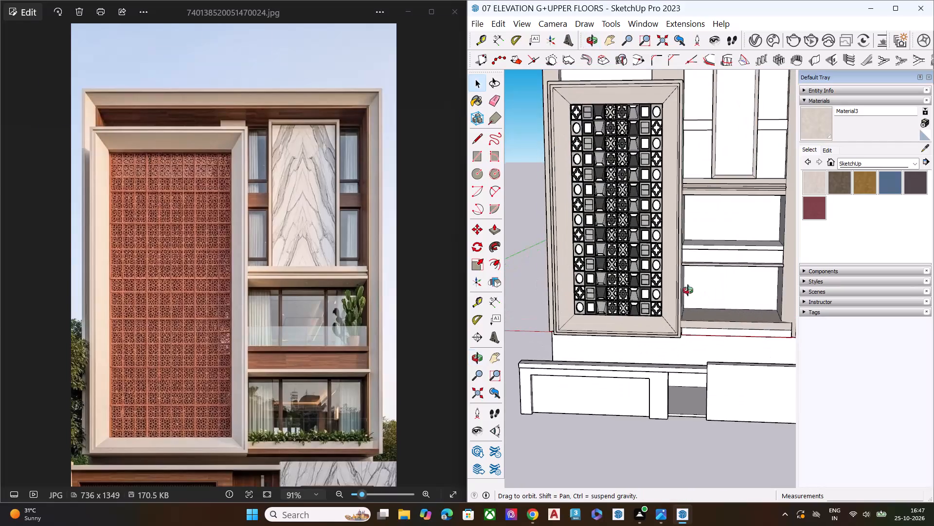
middle_drag(688, 290, 693, 239)
scroll(553, 300, down, 1)
scroll(553, 301, up, 1)
scroll(553, 301, down, 7)
middle_drag(653, 297, 670, 273)
scroll(663, 277, up, 2)
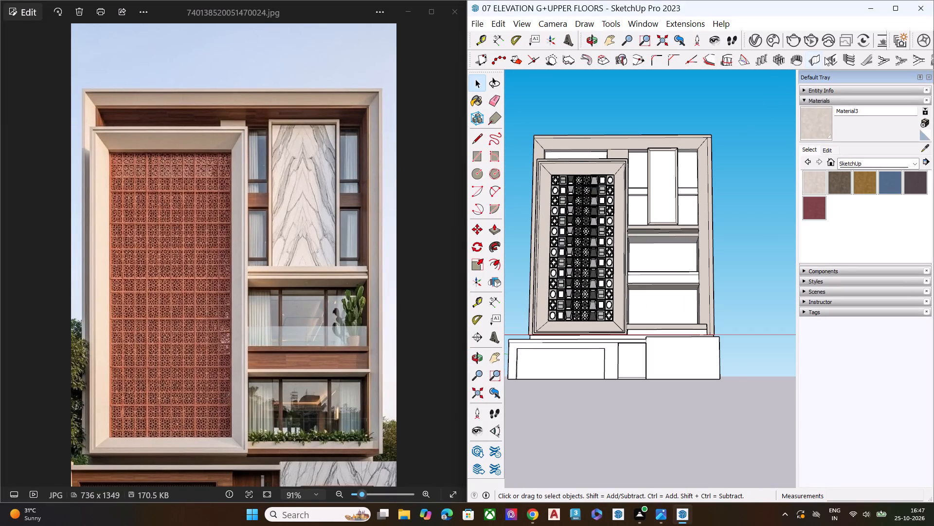
Look through the scene's material list in the V-Ray Asset Editor for usable finishes.
click(756, 40)
scroll(405, 380, down, 6)
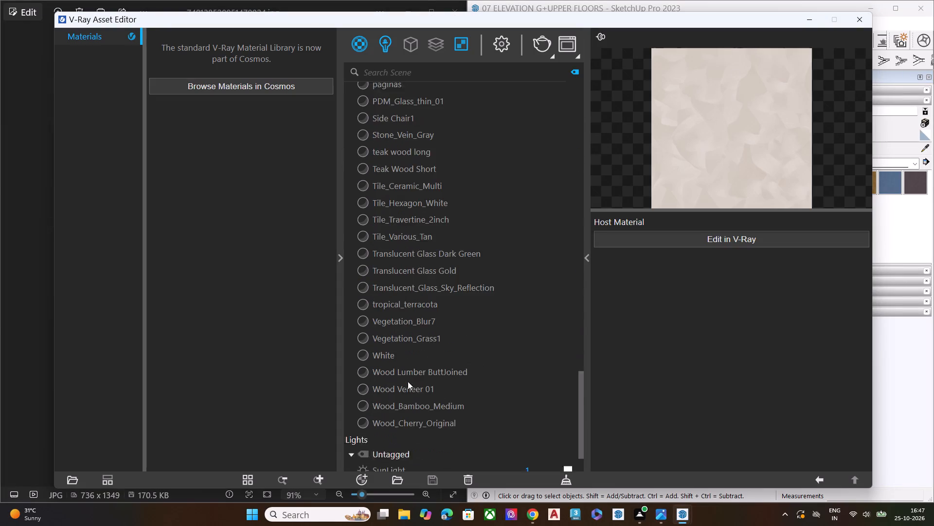
scroll(408, 381, down, 8)
scroll(356, 281, up, 1)
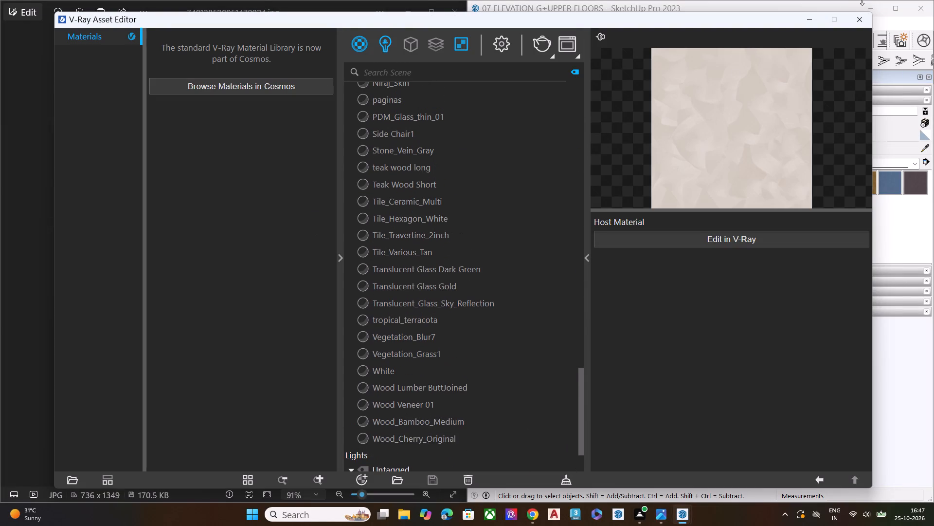
click(866, 16)
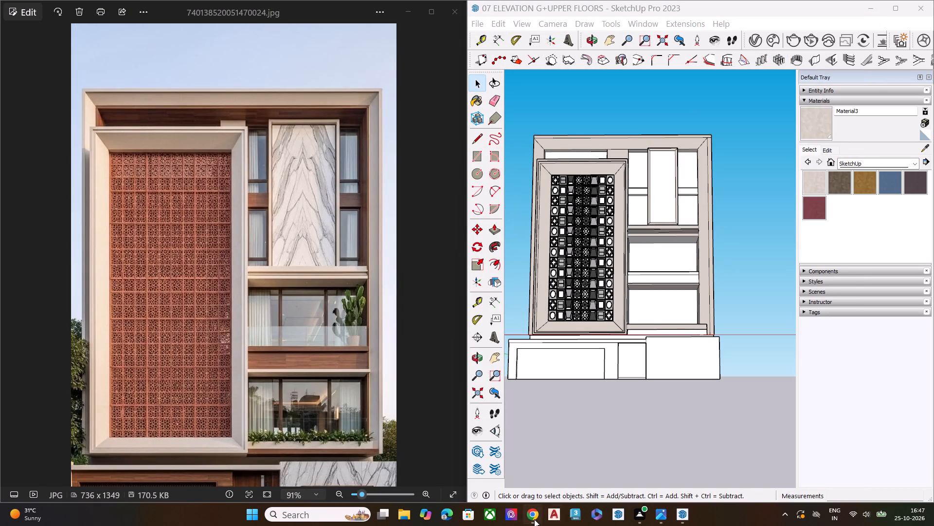
Switch to Chrome, replace the Asian Paints page with a search for "berger paints combination", and open Berger's colour catalogue.
click(534, 519)
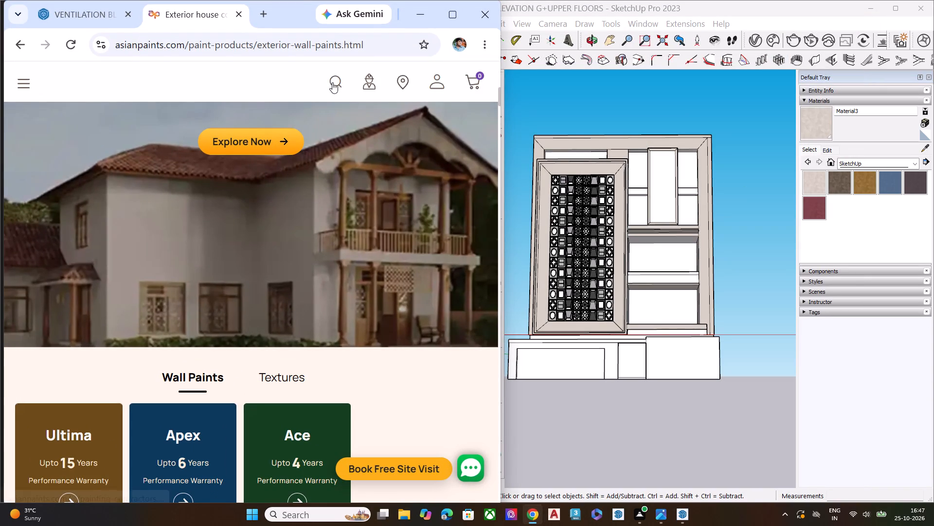
click(333, 83)
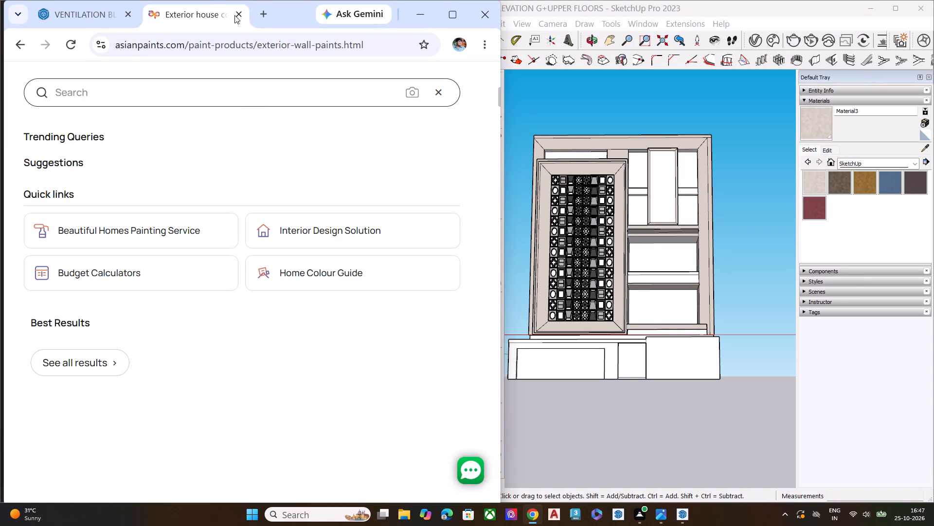
click(262, 15)
click(240, 17)
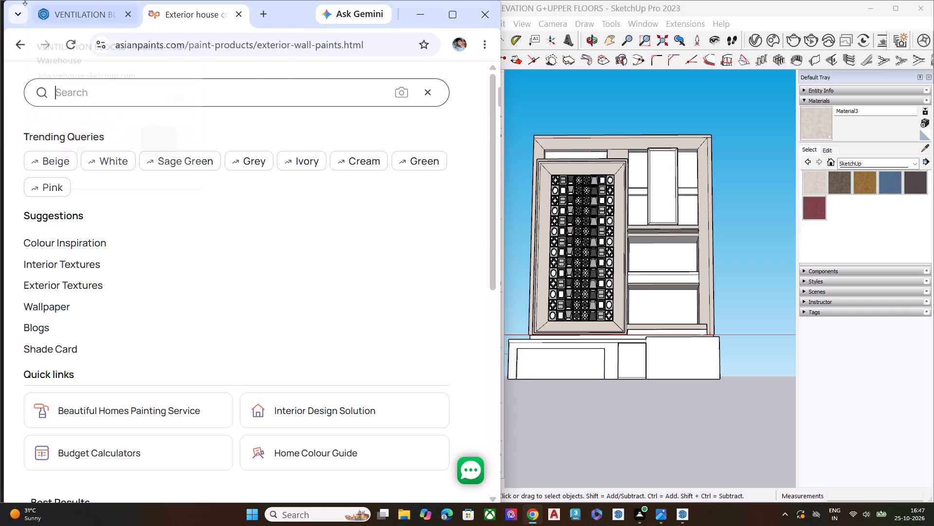
click(256, 19)
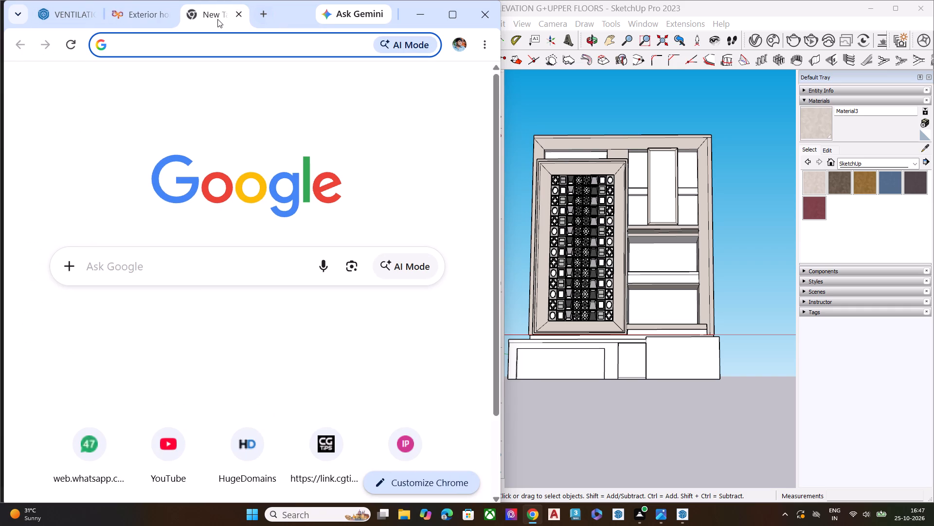
click(165, 15)
click(157, 263)
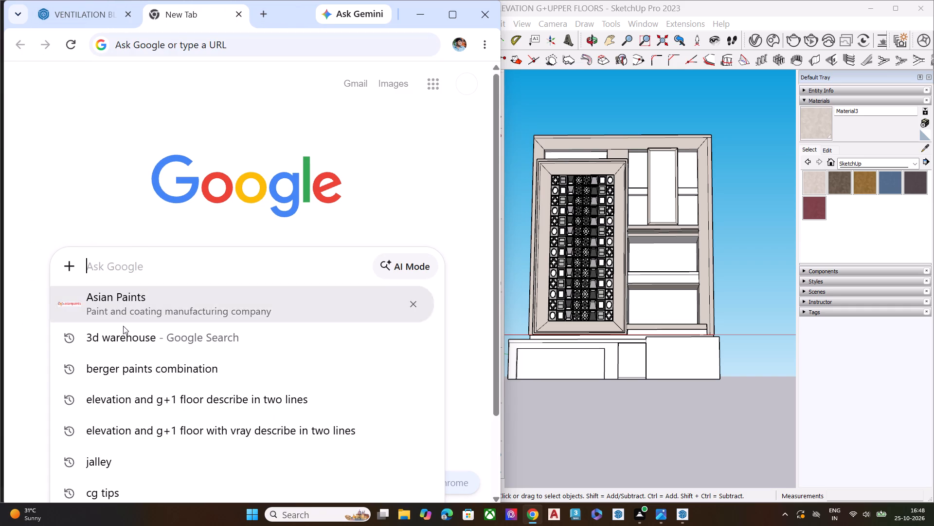
click(126, 367)
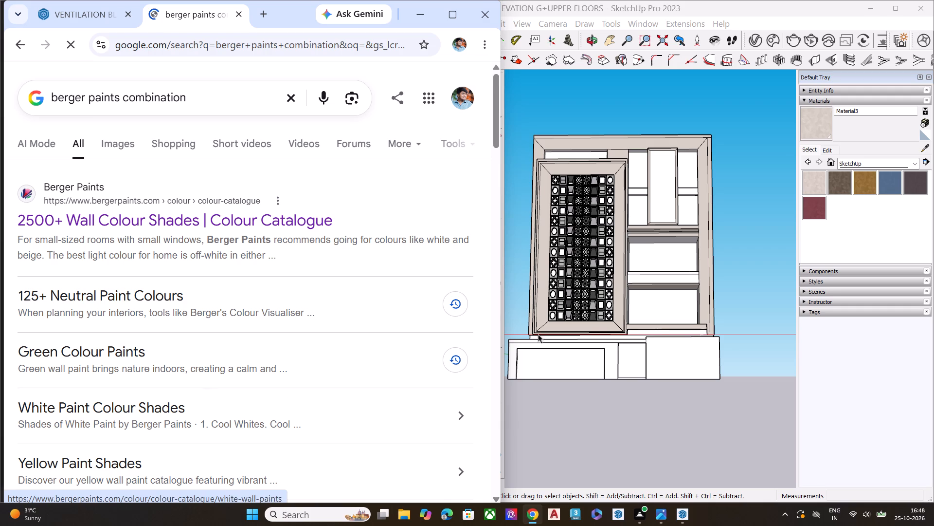
click(180, 224)
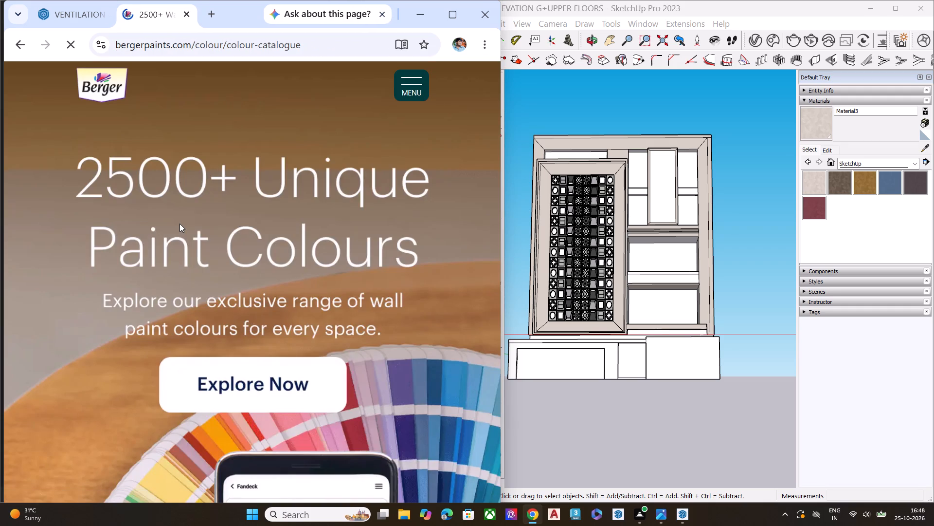
Browse the Reds shades in Berger's colour catalogue for a tone suited to the elevation.
scroll(266, 296, down, 6)
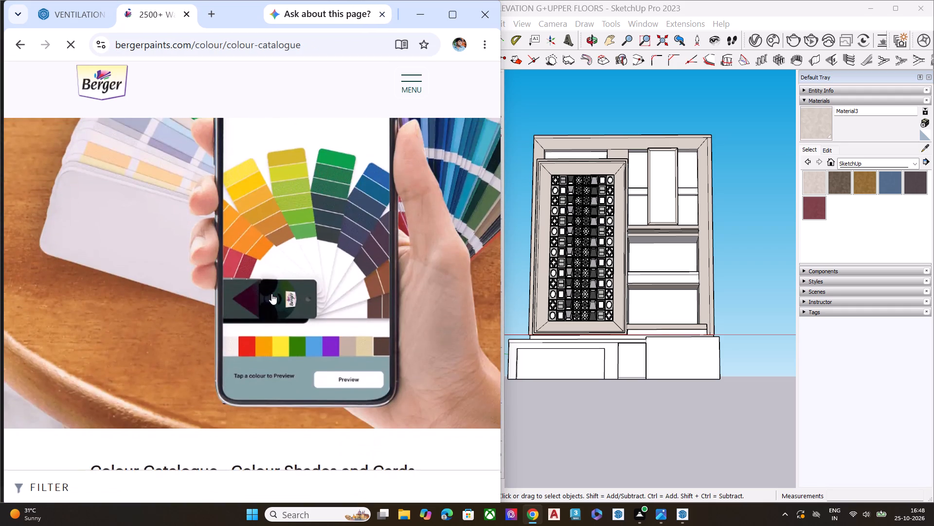
scroll(271, 294, down, 3)
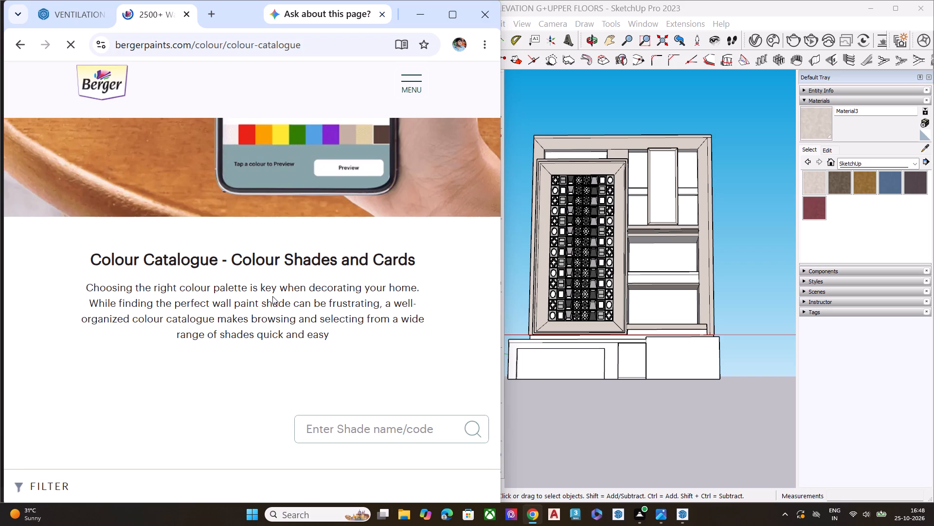
scroll(272, 331, down, 2)
scroll(269, 335, up, 2)
scroll(269, 335, down, 6)
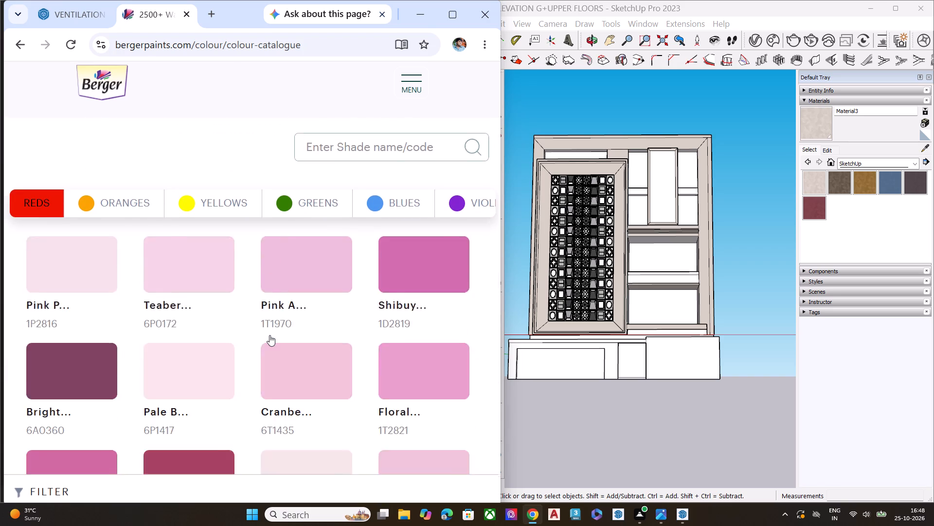
scroll(269, 333, down, 1)
scroll(269, 333, up, 2)
scroll(196, 327, up, 2)
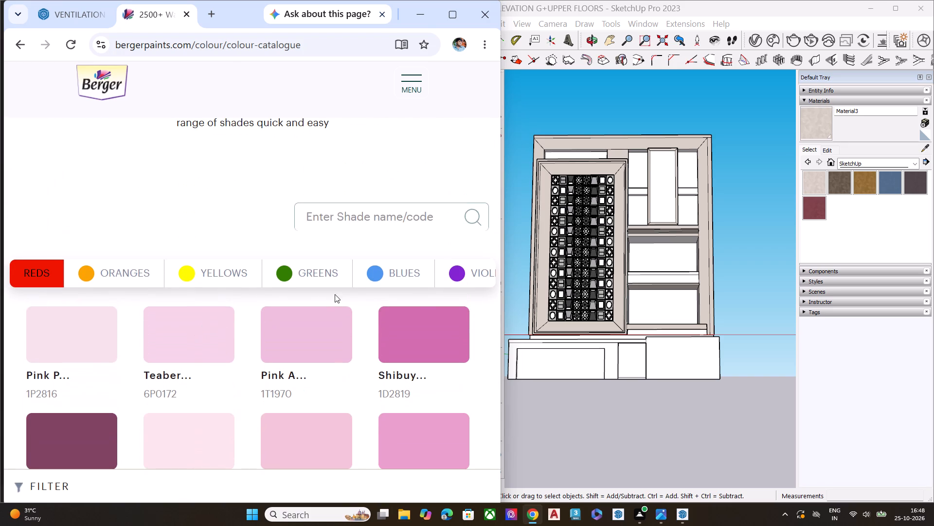
scroll(248, 314, down, 3)
scroll(247, 317, up, 1)
scroll(247, 317, down, 5)
scroll(320, 319, up, 2)
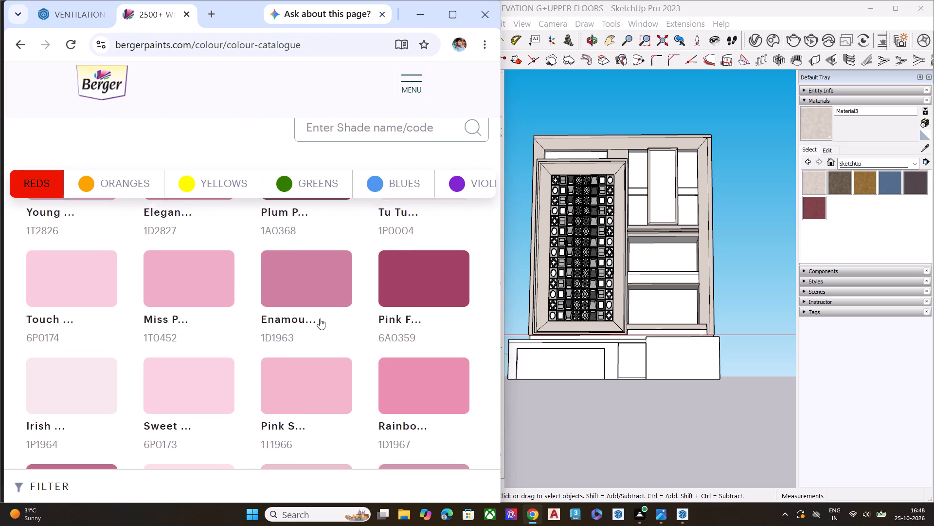
scroll(320, 319, up, 2)
scroll(320, 319, down, 3)
scroll(320, 319, up, 1)
scroll(320, 319, down, 9)
scroll(324, 312, up, 3)
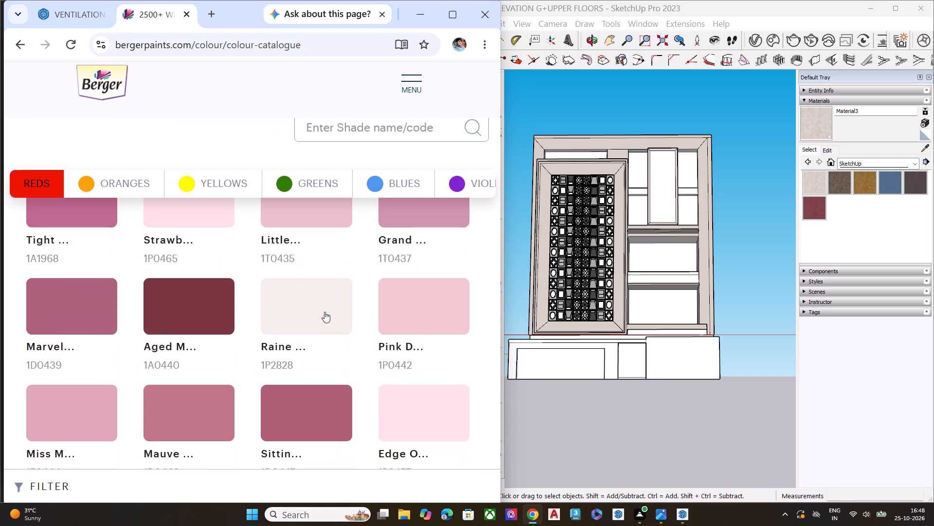
scroll(233, 304, down, 5)
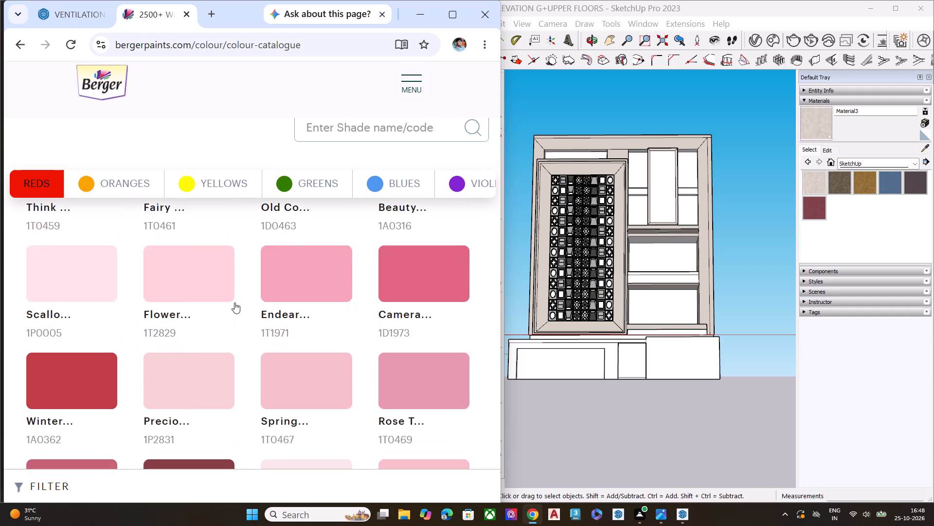
scroll(237, 301, down, 10)
scroll(274, 339, down, 3)
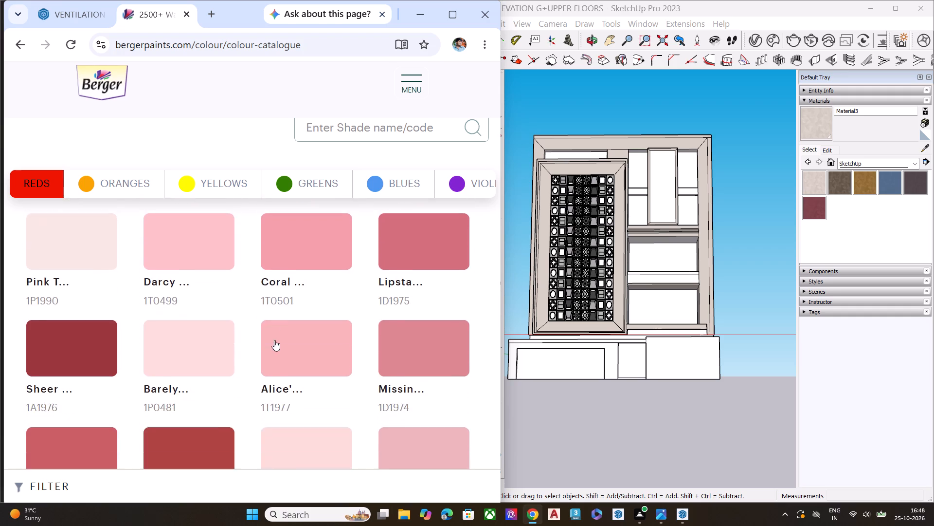
scroll(274, 340, down, 2)
scroll(270, 342, up, 1)
scroll(270, 342, down, 9)
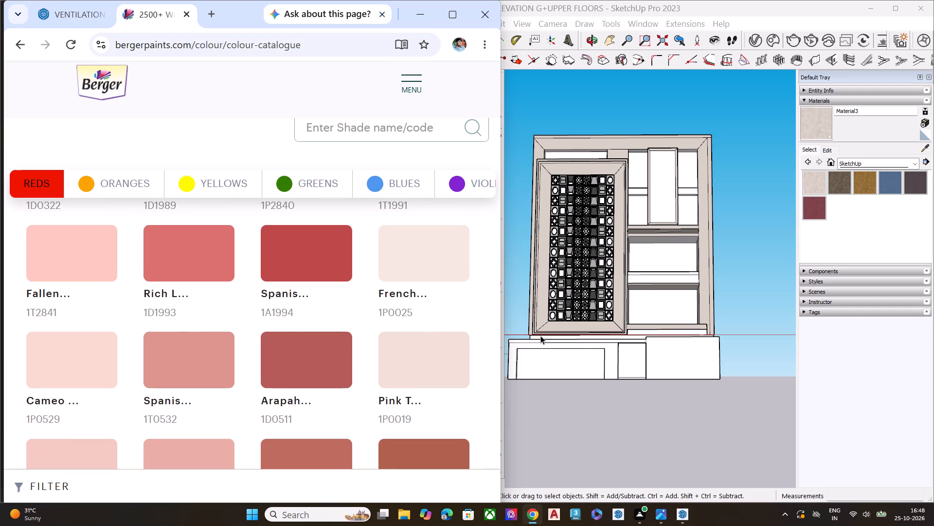
Open the Dark Accents category of the colour catalogue and look through its red, violet and brown shades.
drag(373, 190, 271, 189)
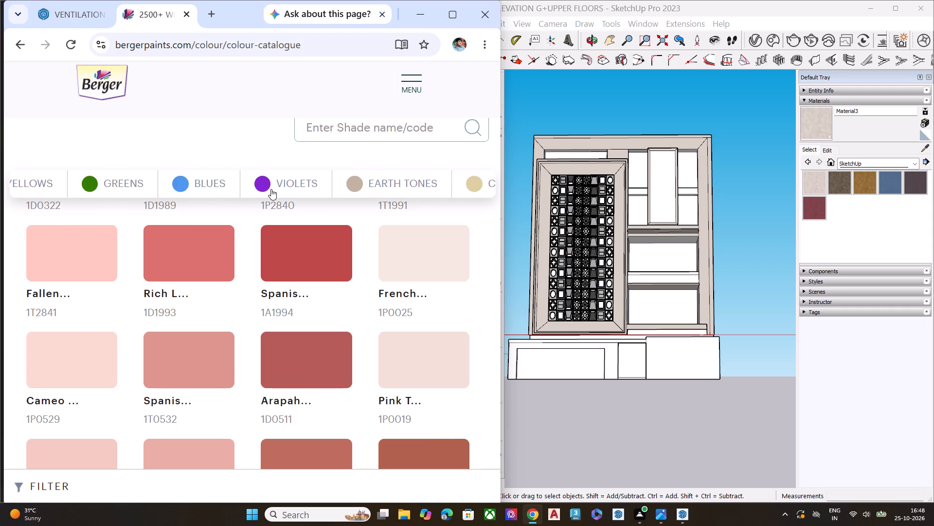
drag(271, 189, 74, 195)
click(241, 189)
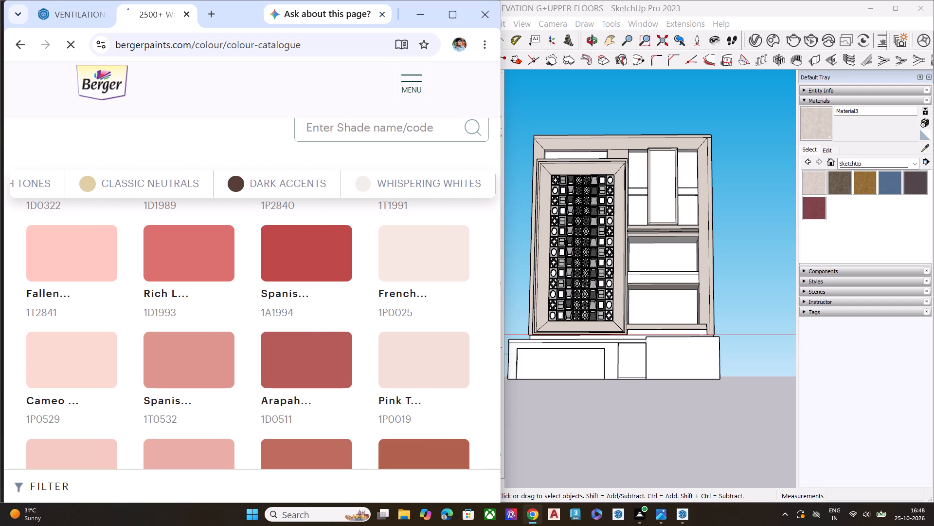
scroll(597, 306, down, 7)
middle_drag(612, 352, 627, 409)
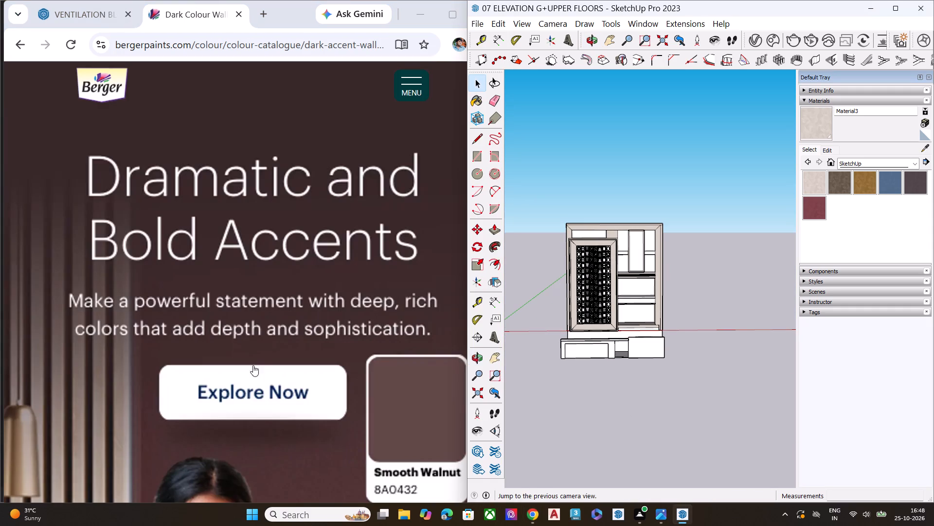
scroll(252, 353, down, 14)
scroll(284, 350, up, 2)
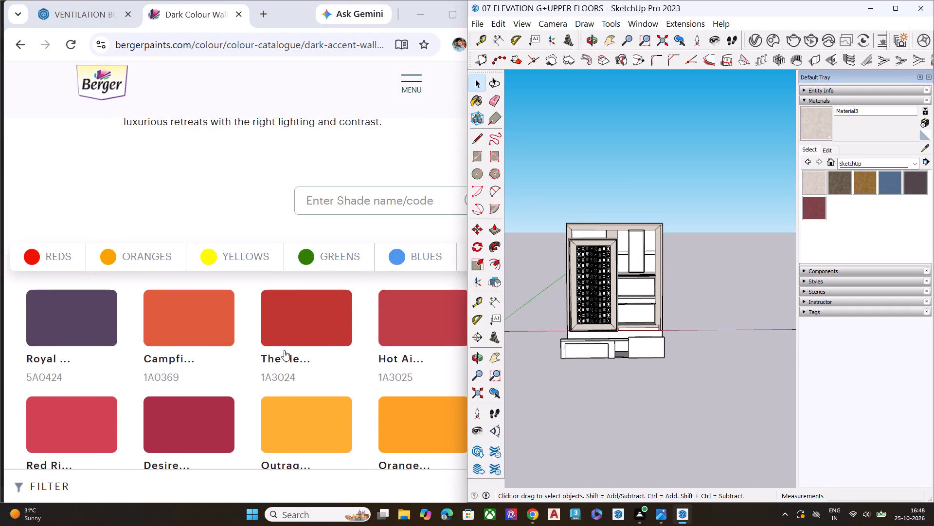
scroll(284, 350, down, 12)
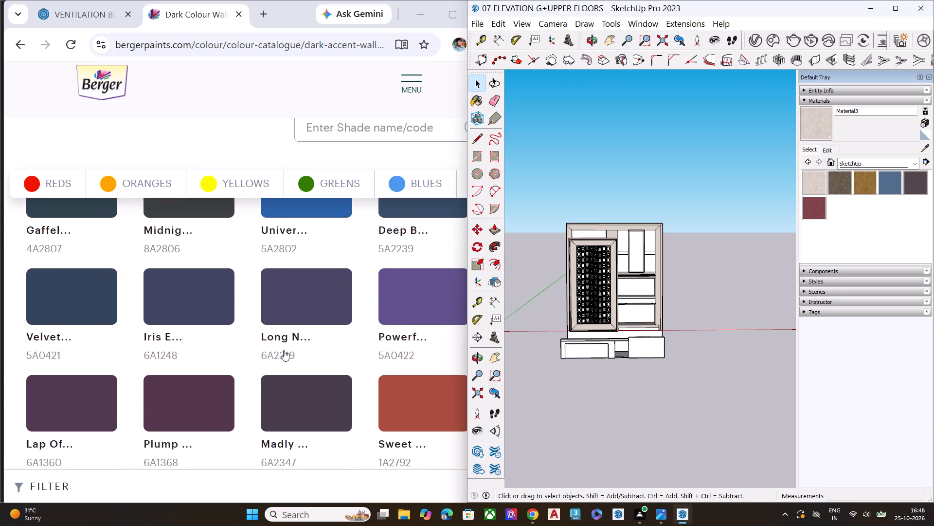
scroll(284, 350, down, 3)
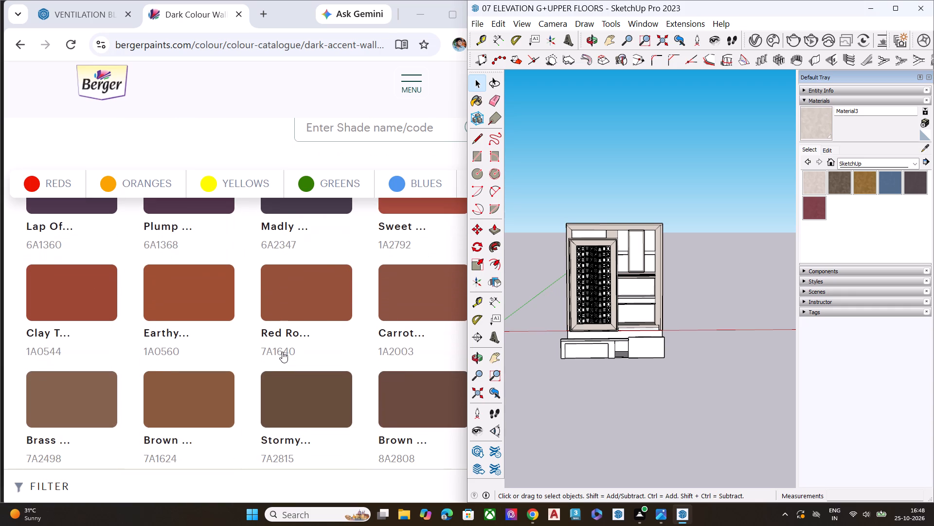
scroll(282, 352, down, 3)
scroll(282, 352, up, 1)
scroll(282, 352, down, 1)
scroll(282, 352, up, 7)
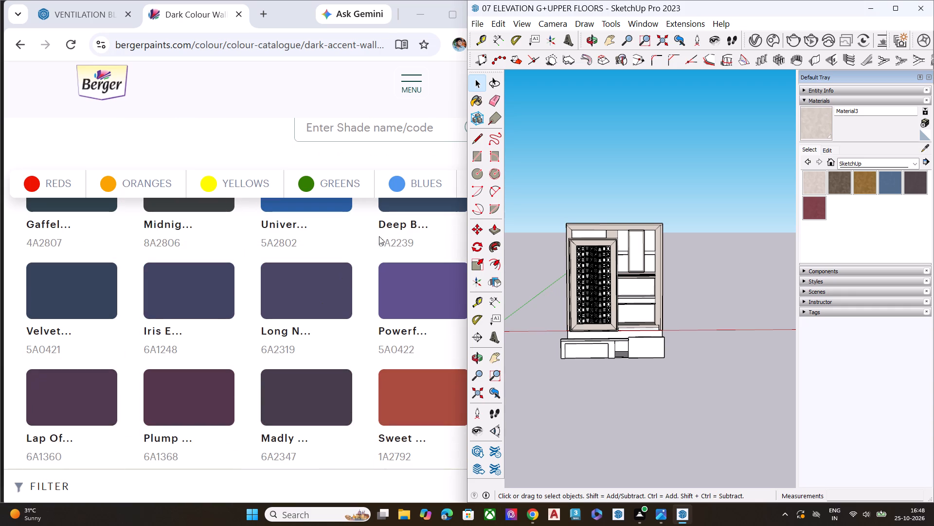
Open the Classic Neutrals category of the colour catalogue and look over its beige and grey shades.
drag(410, 188, 272, 206)
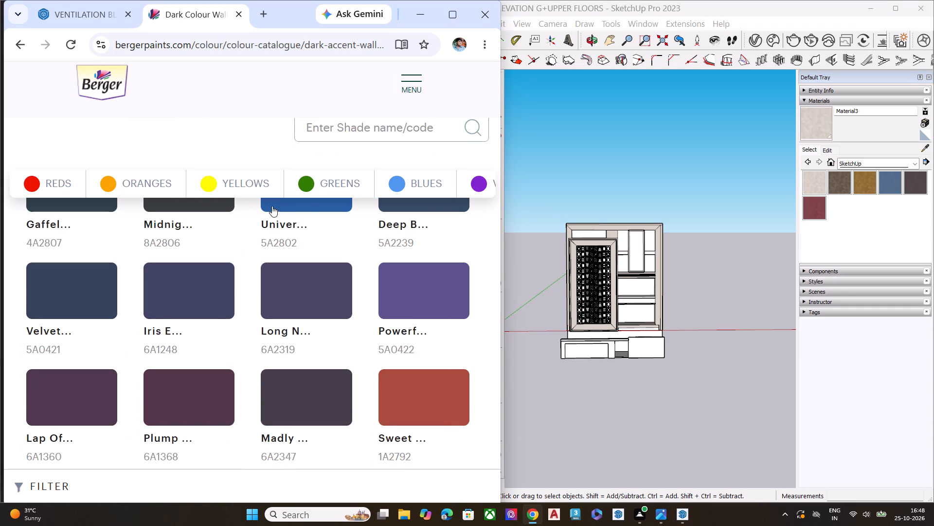
drag(272, 206, 201, 202)
drag(248, 186, 178, 178)
drag(251, 190, 120, 177)
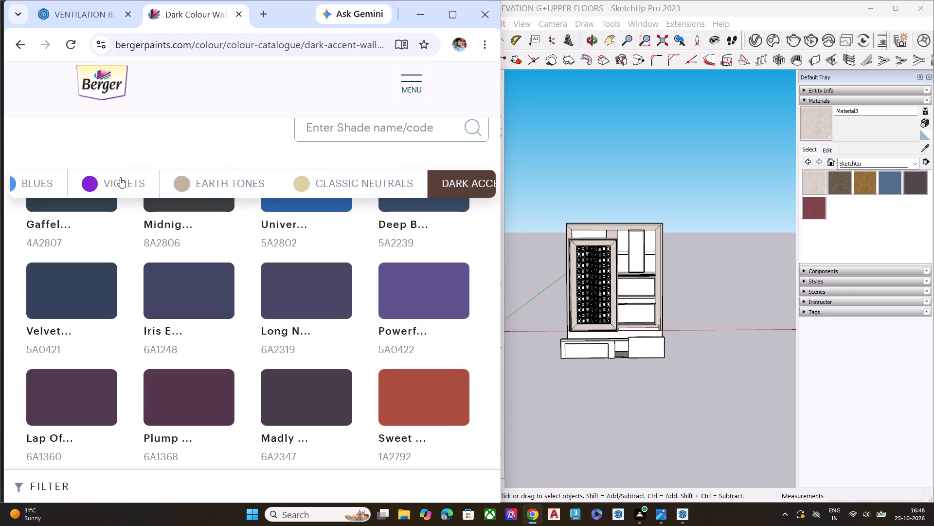
drag(120, 177, 110, 181)
drag(373, 194, 185, 194)
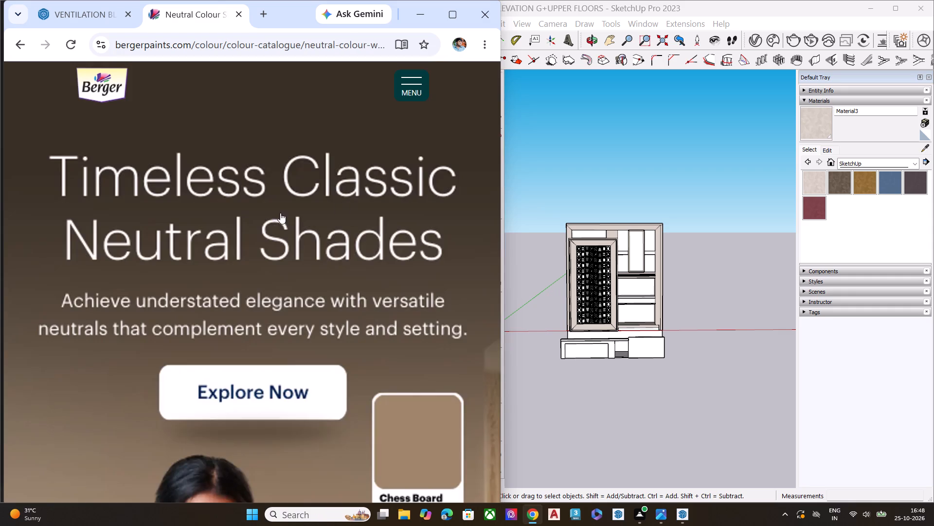
scroll(233, 290, down, 5)
scroll(296, 295, down, 3)
scroll(296, 301, up, 1)
scroll(296, 301, down, 6)
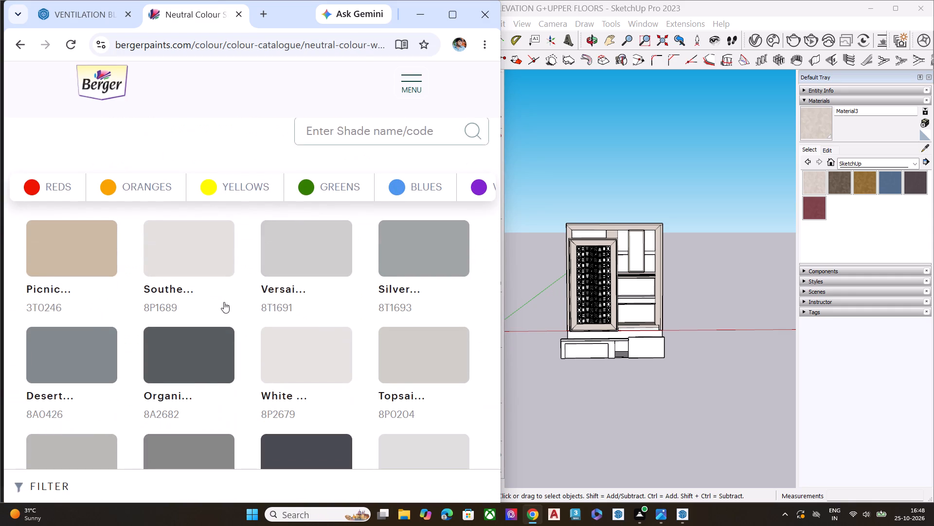
drag(357, 190, 19, 178)
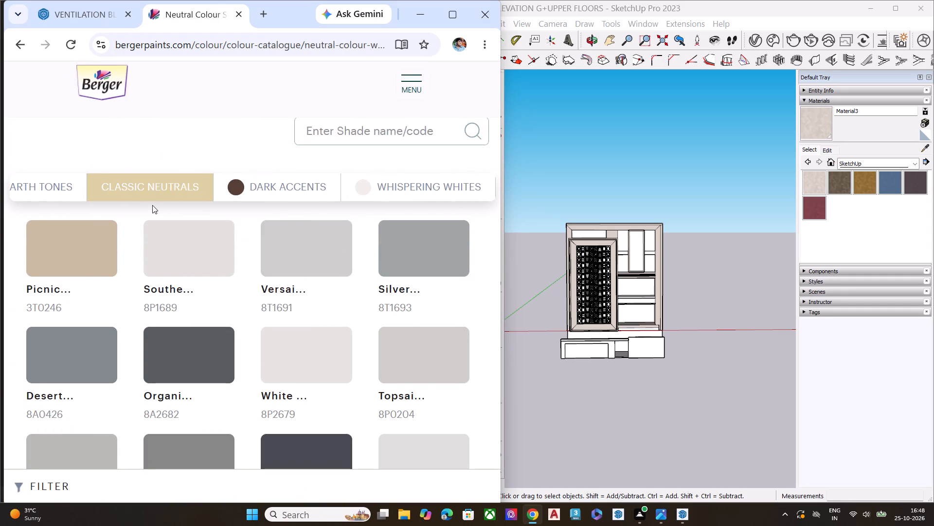
drag(140, 196, 227, 199)
Open the Picnic Mat shade from the Classic Neutrals and look over its details and matching shades.
click(83, 241)
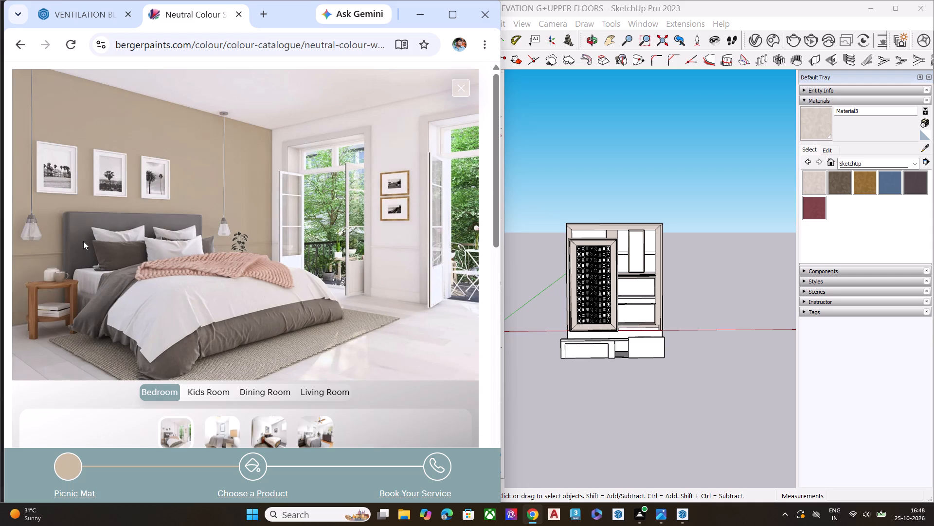
scroll(177, 359, down, 6)
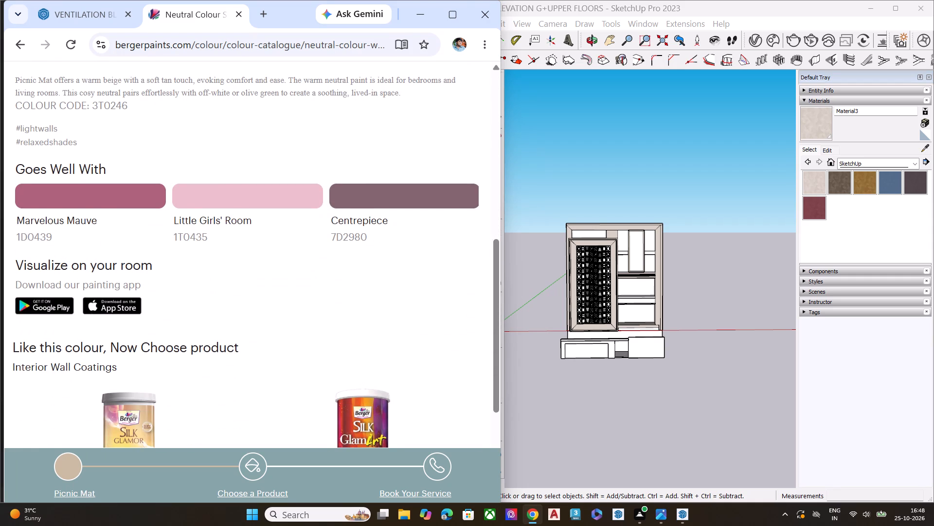
scroll(219, 298, up, 3)
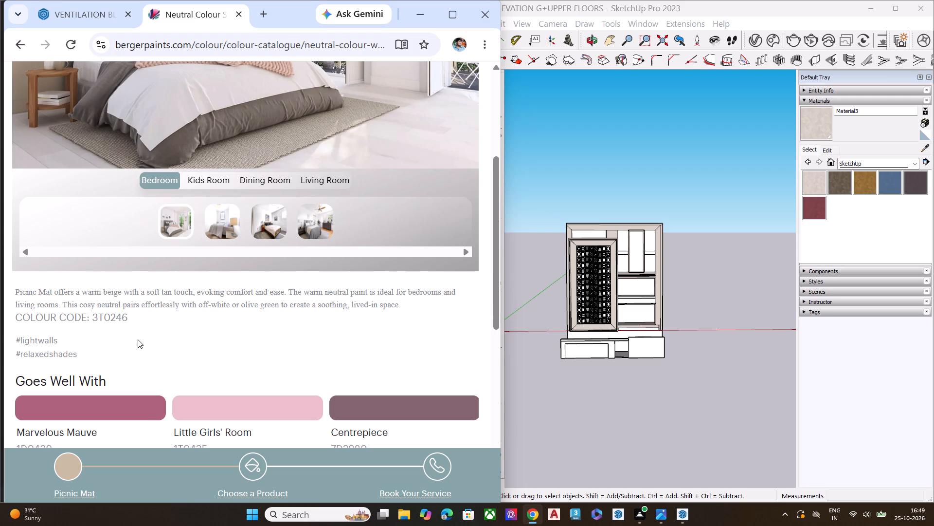
scroll(208, 305, down, 2)
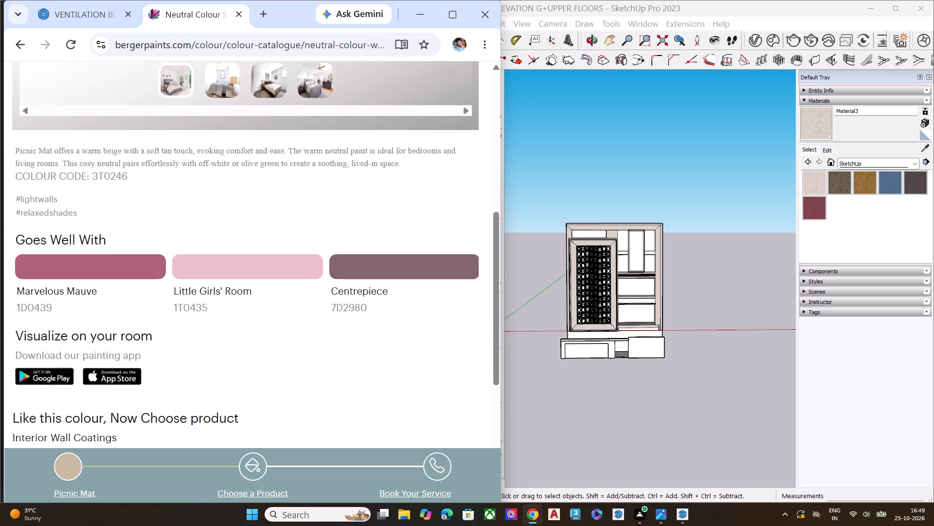
Preview the companion shades Little Girls' Room and Centrepiece with Picnic Mat in the bedroom scene.
click(238, 278)
scroll(255, 300, up, 5)
scroll(257, 302, down, 2)
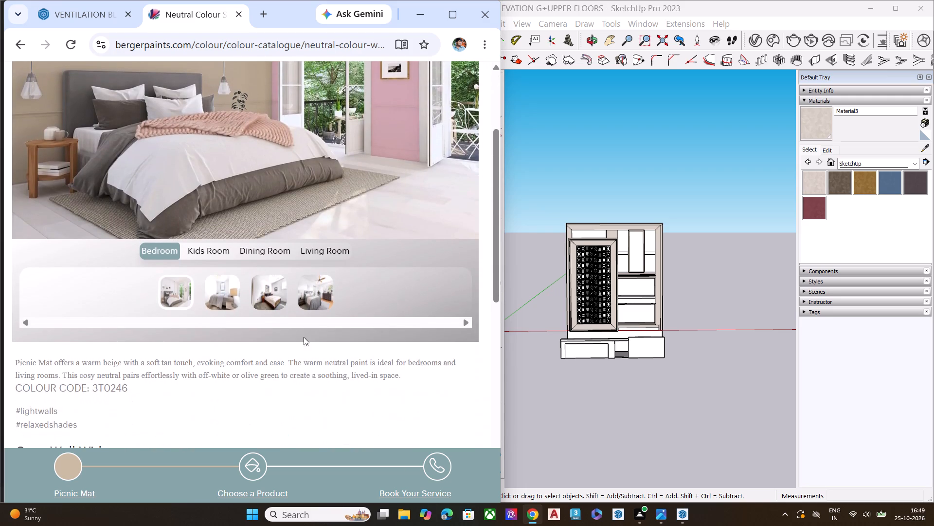
scroll(296, 334, down, 3)
click(367, 272)
scroll(355, 323, up, 1)
scroll(355, 323, down, 1)
scroll(355, 323, up, 1)
scroll(355, 325, down, 1)
scroll(355, 325, up, 3)
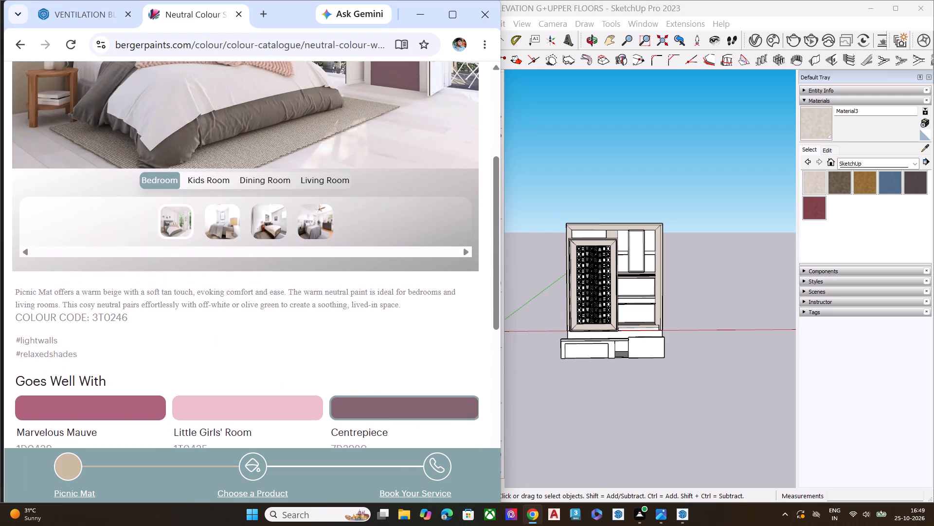
scroll(355, 325, up, 2)
scroll(352, 331, down, 4)
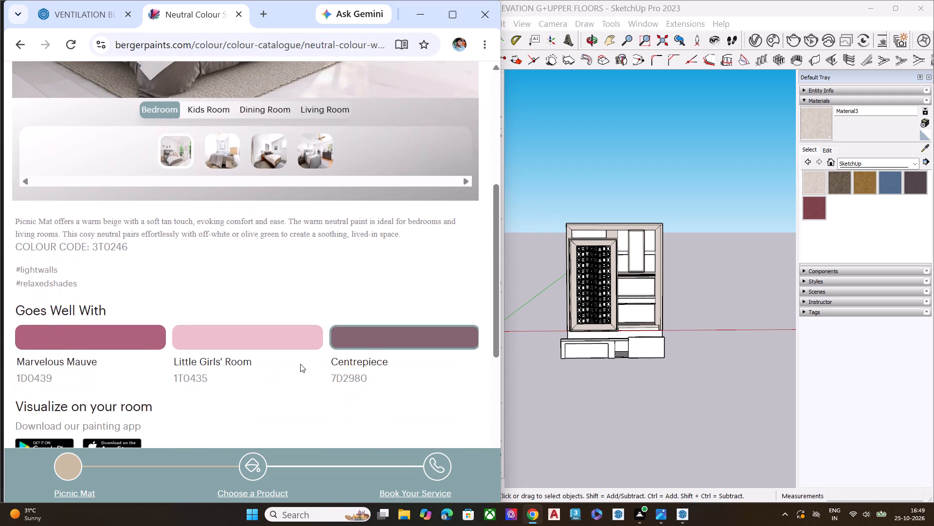
scroll(210, 372, up, 6)
scroll(210, 373, down, 5)
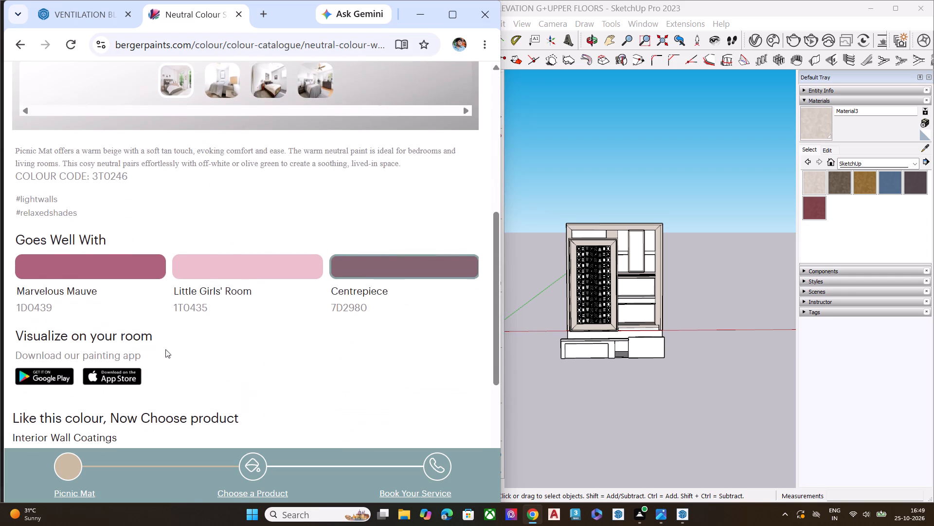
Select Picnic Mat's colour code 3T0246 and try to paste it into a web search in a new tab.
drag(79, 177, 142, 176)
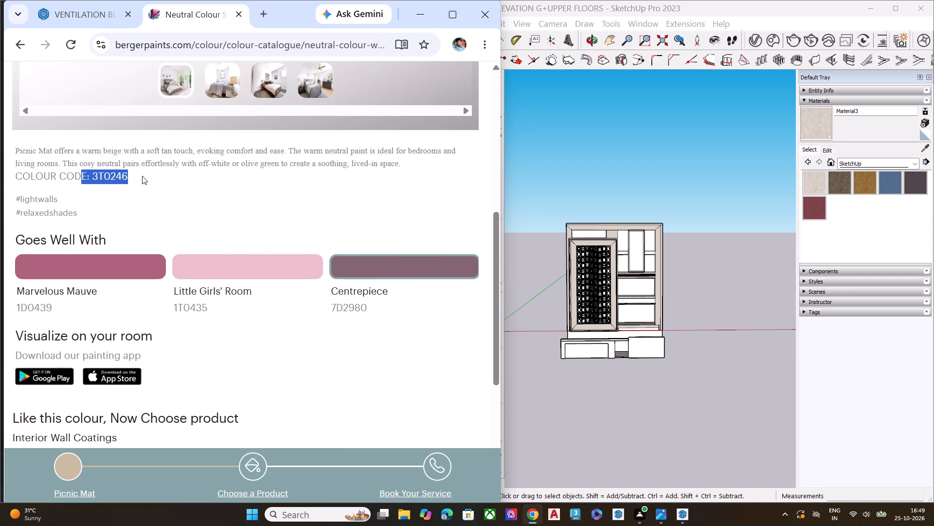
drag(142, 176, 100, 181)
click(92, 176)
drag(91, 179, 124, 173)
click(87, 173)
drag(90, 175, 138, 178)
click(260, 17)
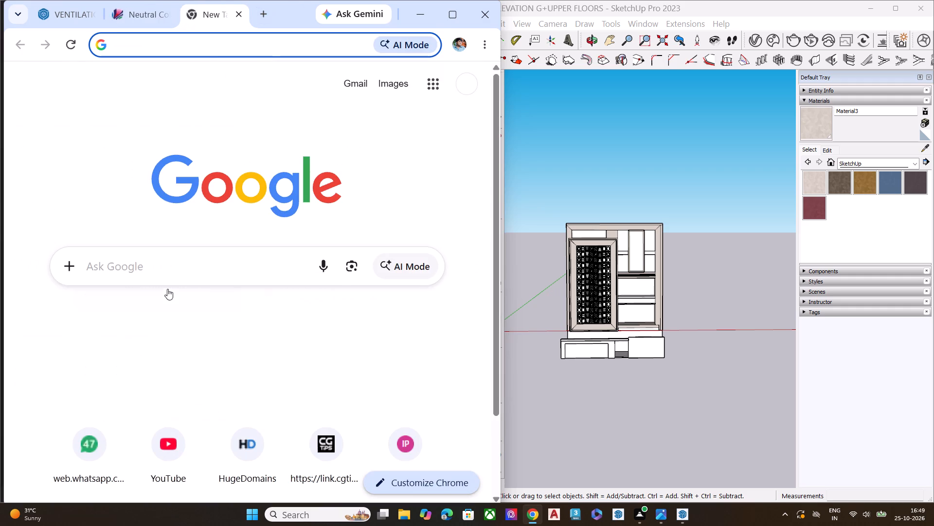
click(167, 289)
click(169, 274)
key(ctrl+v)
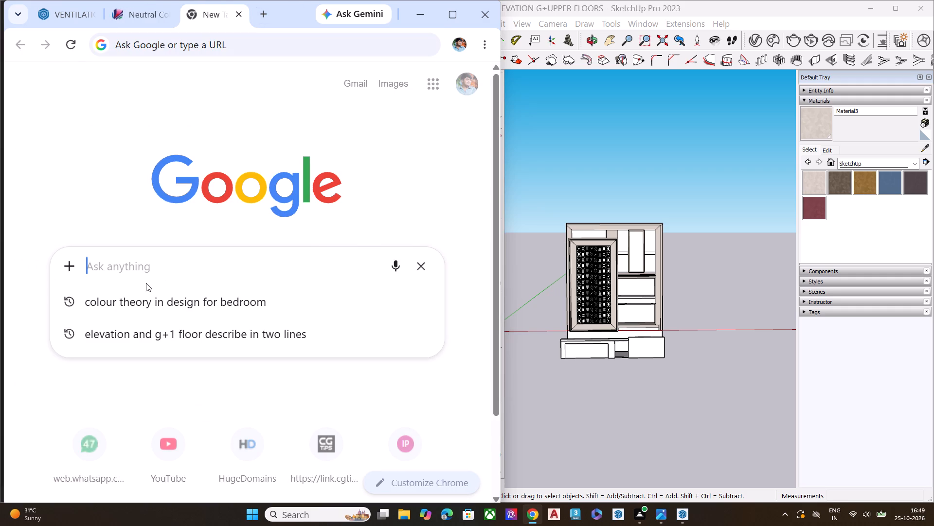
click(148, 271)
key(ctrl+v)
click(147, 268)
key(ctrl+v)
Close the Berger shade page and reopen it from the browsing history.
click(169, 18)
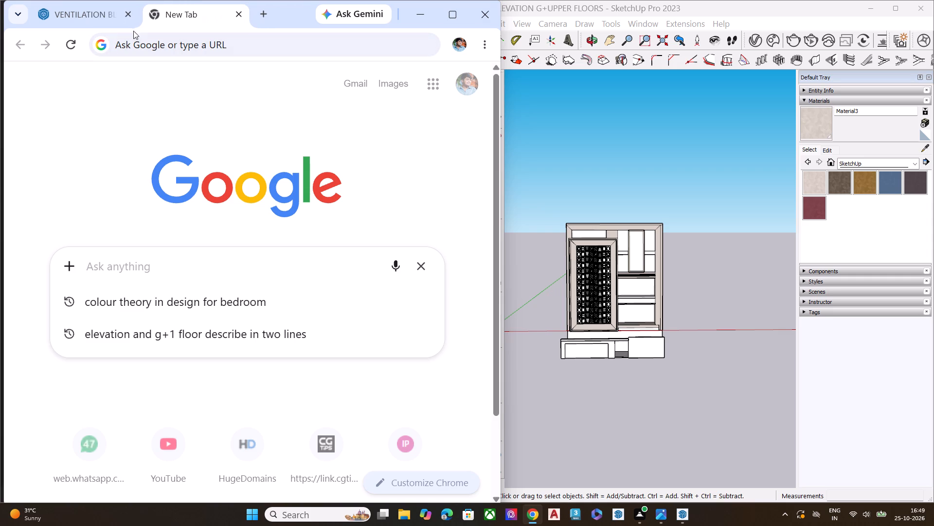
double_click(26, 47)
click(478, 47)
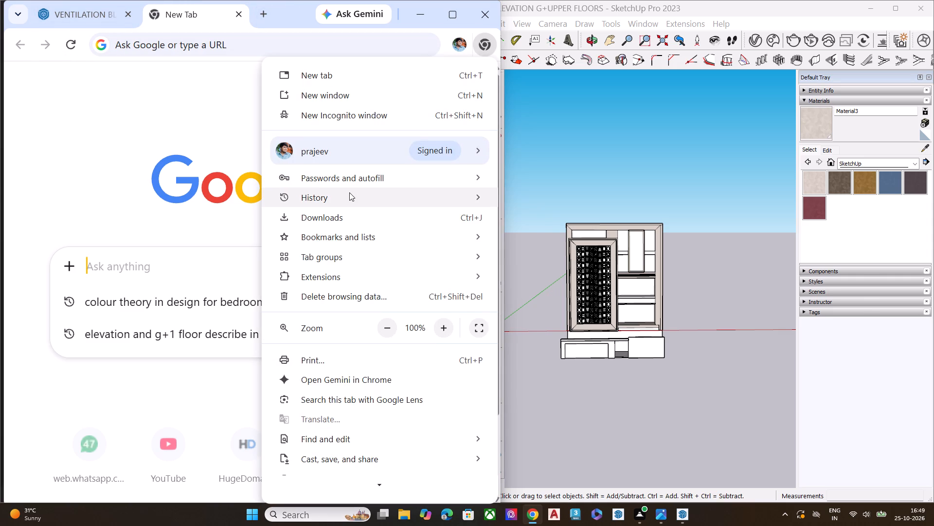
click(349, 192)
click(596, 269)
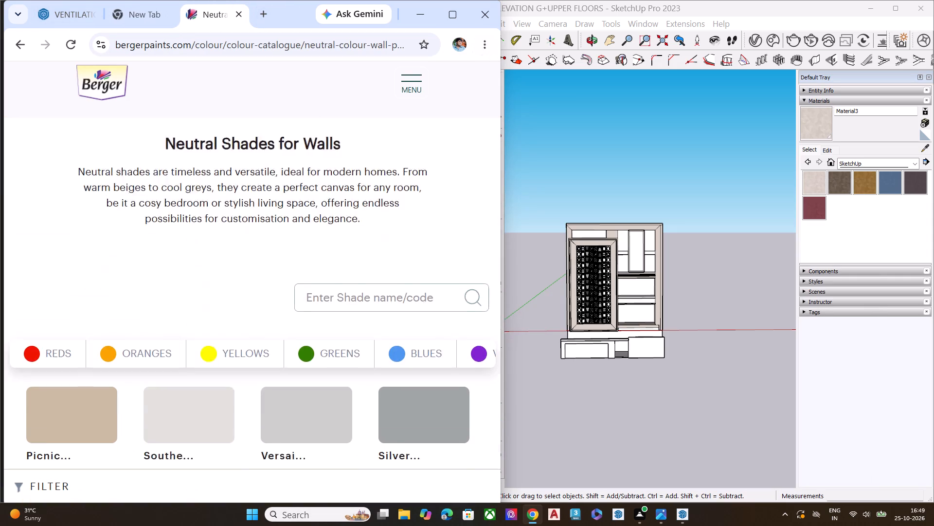
Copy the code 3T0246 from the Picnic Mat shade page and search the web for "3t0246 berger paints" in a new tab.
click(94, 258)
scroll(206, 249, down, 3)
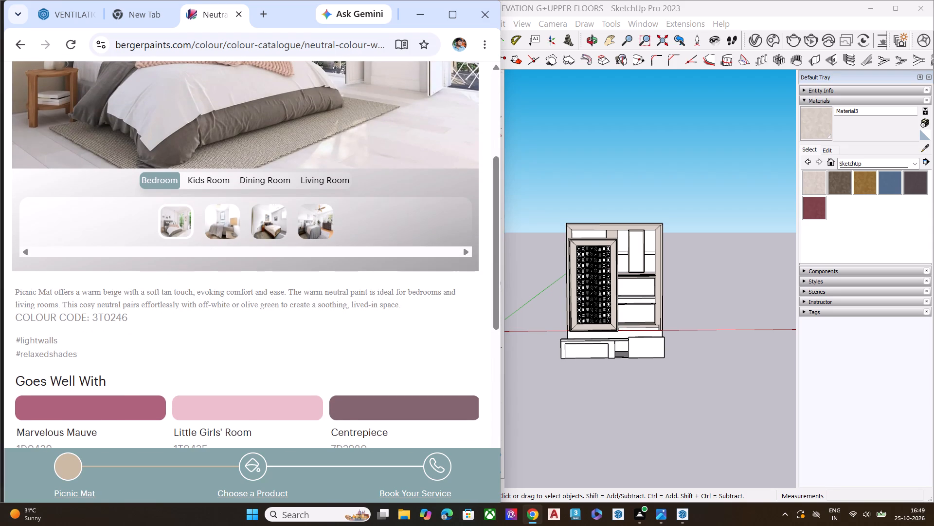
drag(92, 317, 132, 321)
key(ctrl+c)
click(260, 19)
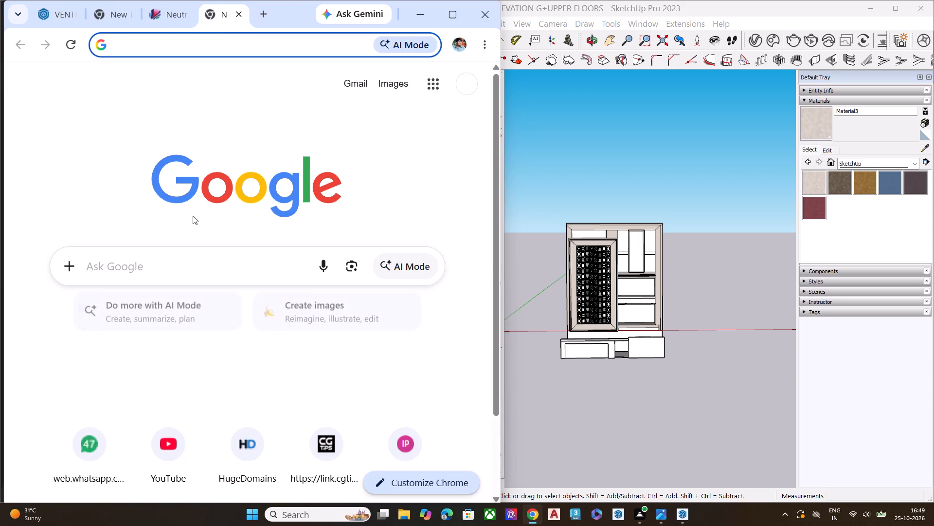
click(202, 246)
key(ctrl+v)
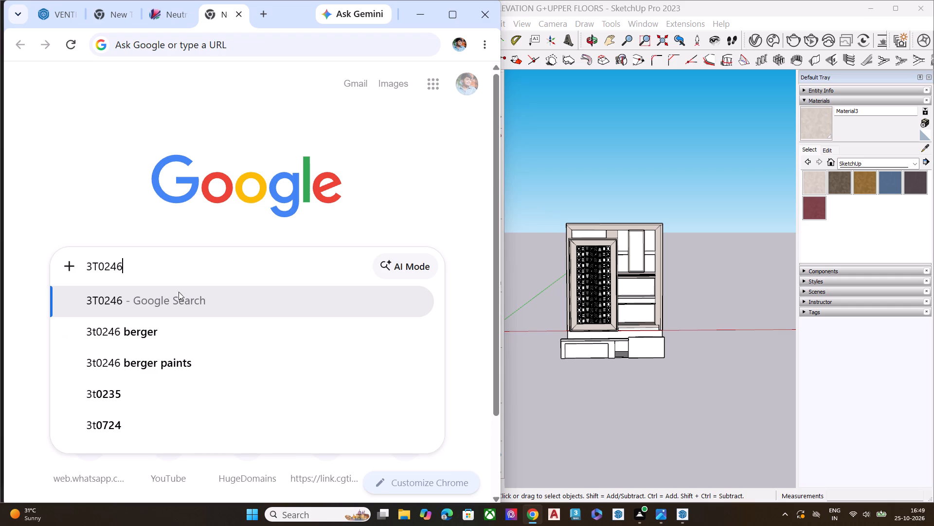
click(186, 361)
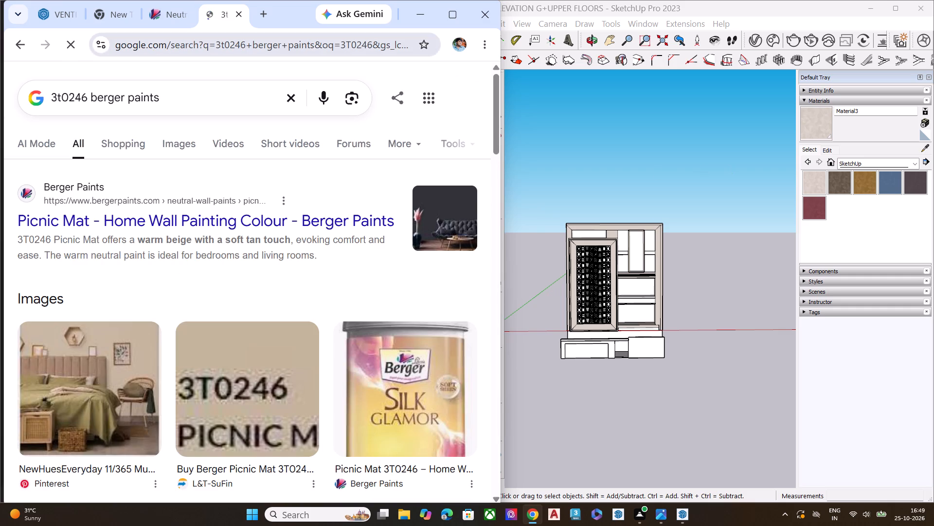
Refine the web search to "3t0246 berger paints SKETCHUP RGB".
click(196, 114)
key(space)
text(SK)
text(ETCH)
text(UP)
key(space)
text(RG)
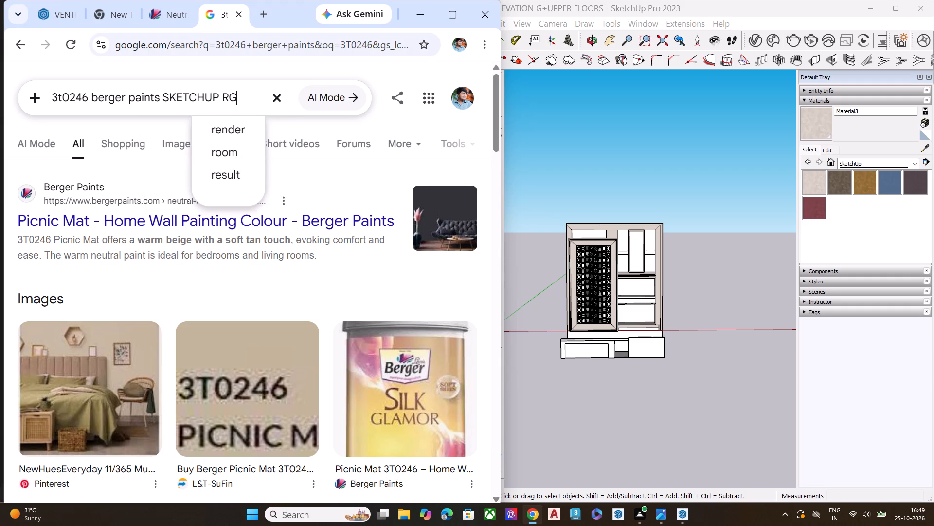
key(n)
key(BackSpace)
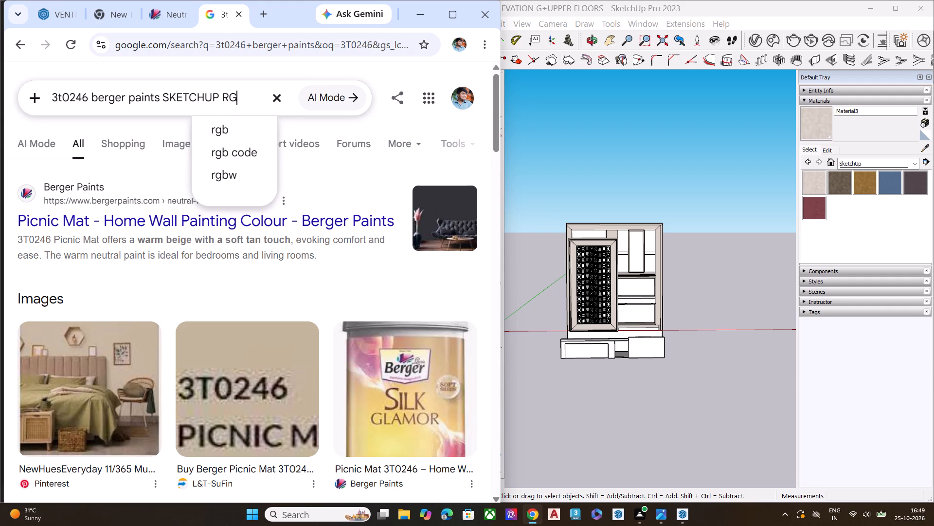
key(b)
key(Return)
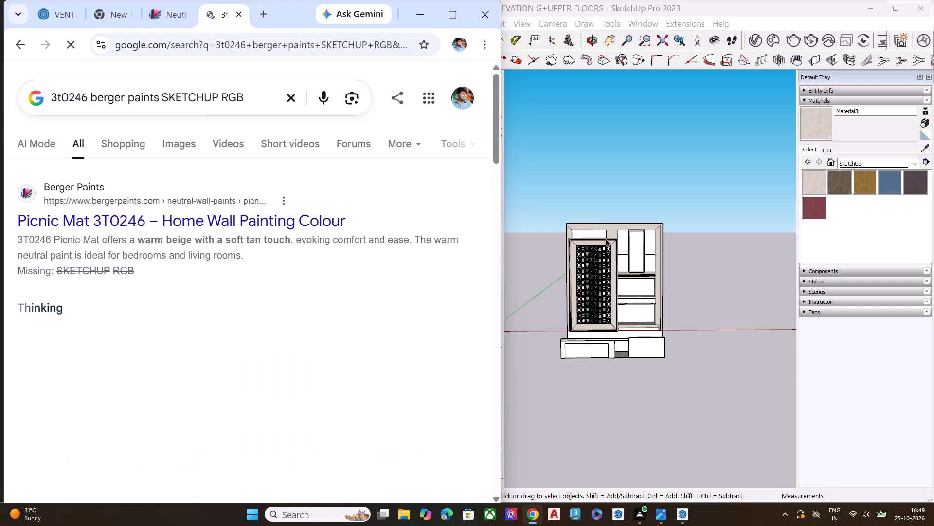
Examine the elevation model in SketchUp from the front and check the search results for the shade's RGB code.
scroll(640, 283, down, 1)
scroll(639, 283, up, 1)
scroll(634, 283, down, 7)
middle_drag(611, 336, 606, 300)
scroll(606, 306, up, 6)
scroll(613, 307, down, 1)
scroll(614, 309, up, 6)
middle_drag(604, 344, 634, 329)
scroll(624, 340, up, 2)
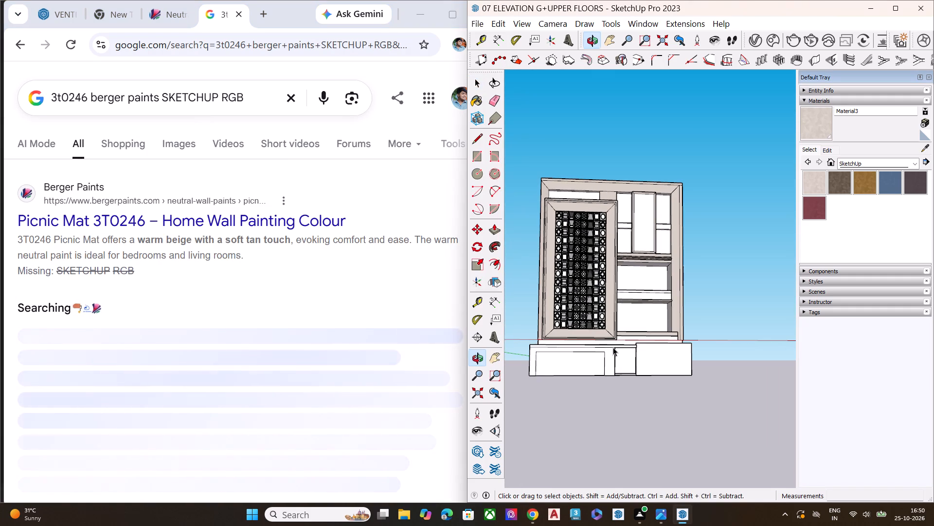
scroll(255, 391, down, 2)
scroll(561, 311, up, 1)
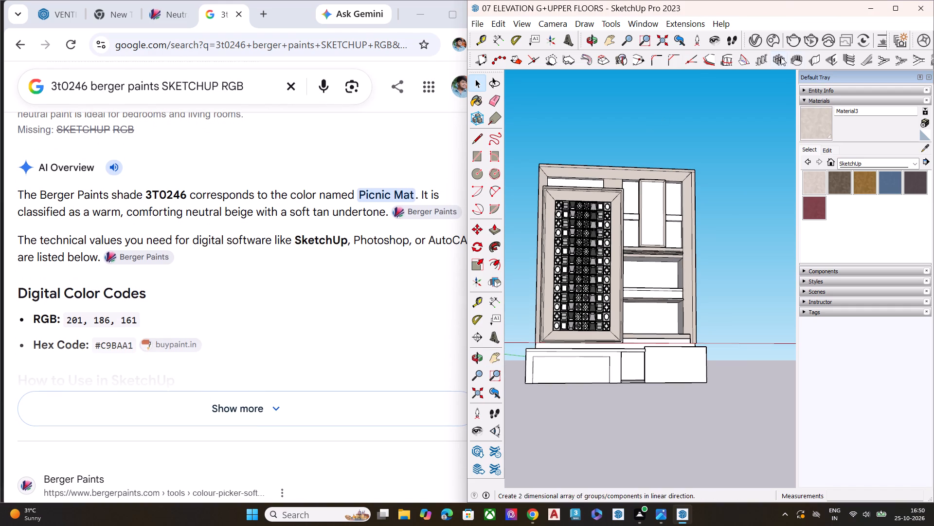
Open the V-Ray Asset Editor beside the search results and create a new Generic material.
click(753, 38)
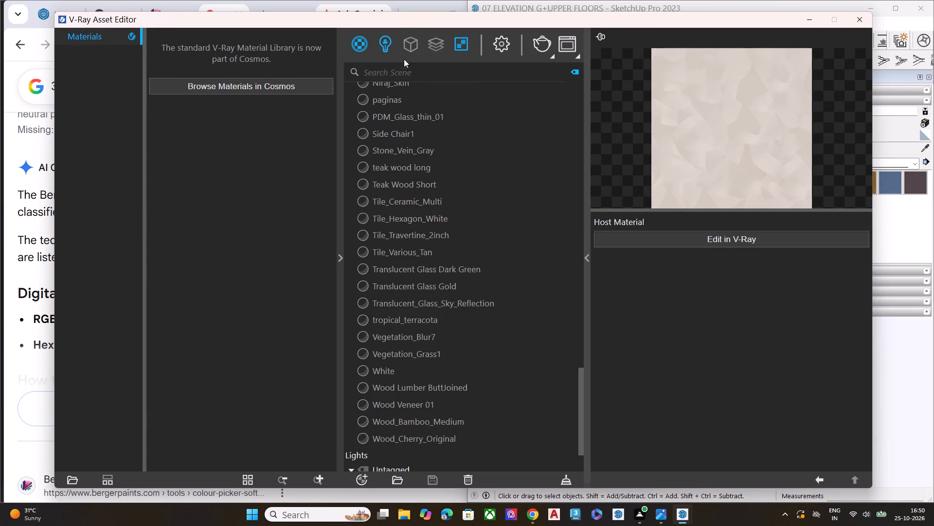
drag(404, 24, 539, 6)
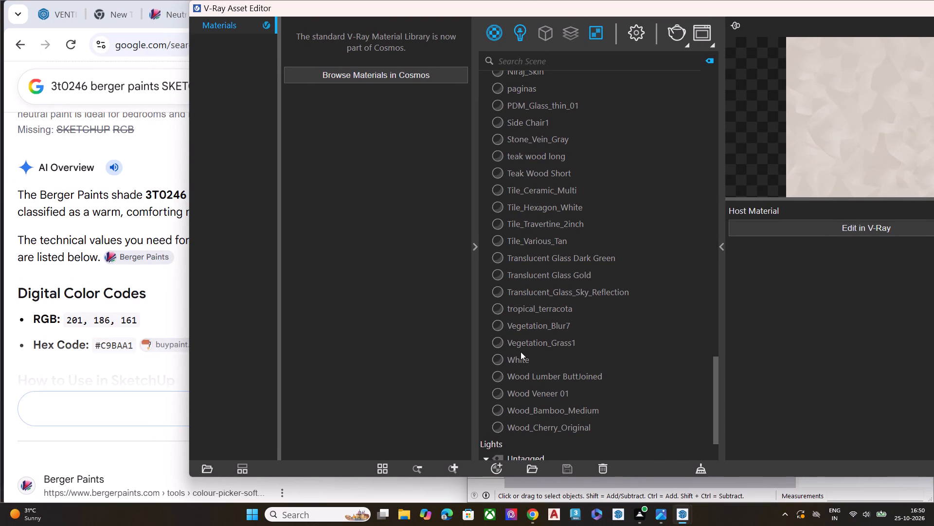
scroll(527, 356, down, 4)
scroll(527, 357, up, 1)
scroll(527, 357, down, 1)
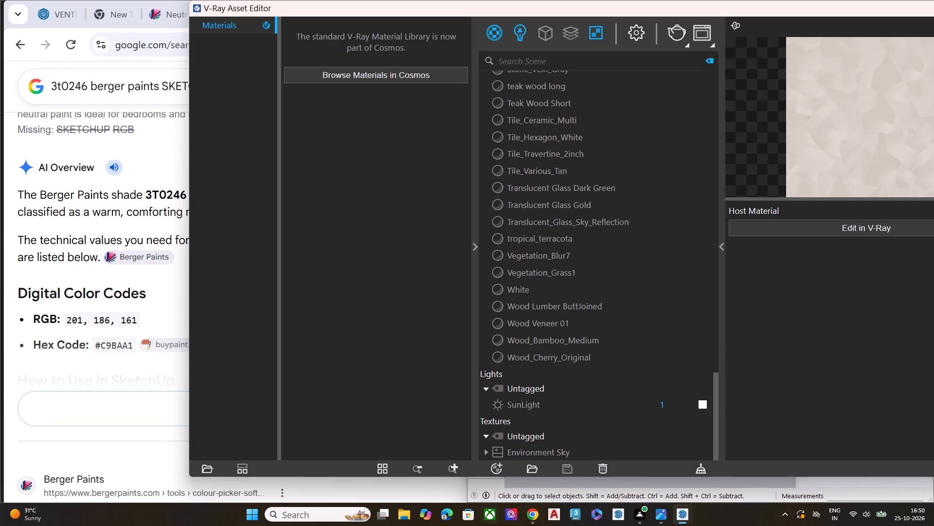
click(489, 474)
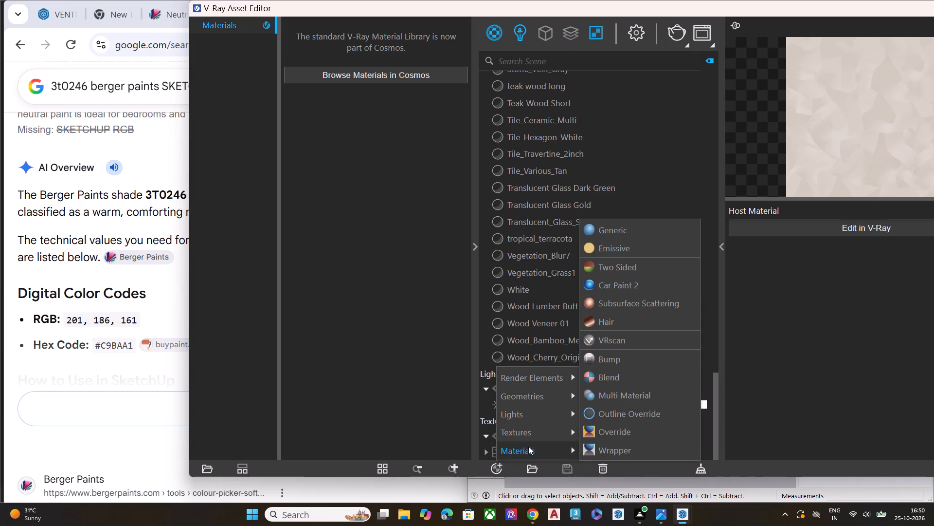
click(528, 448)
click(633, 229)
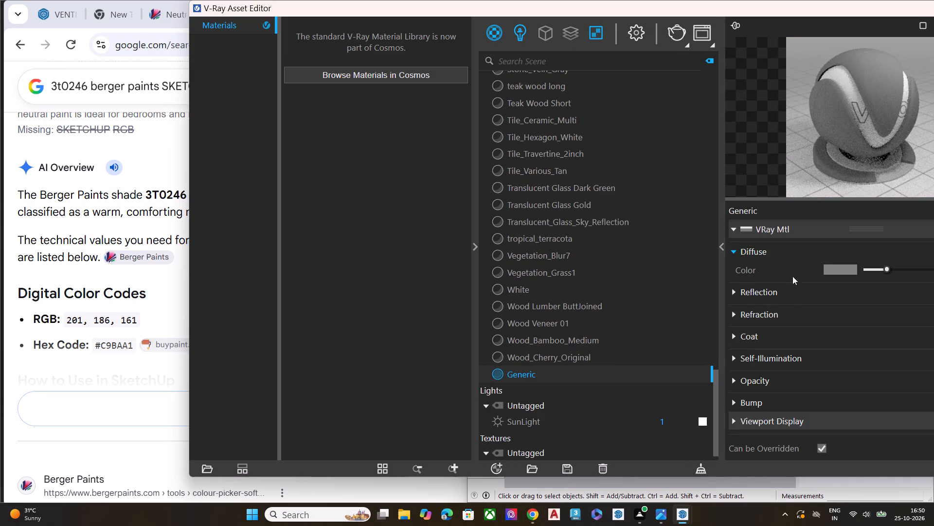
Open the Generic material's diffuse colour, switch the value range to 0 to 255 and set red to 201.
click(841, 267)
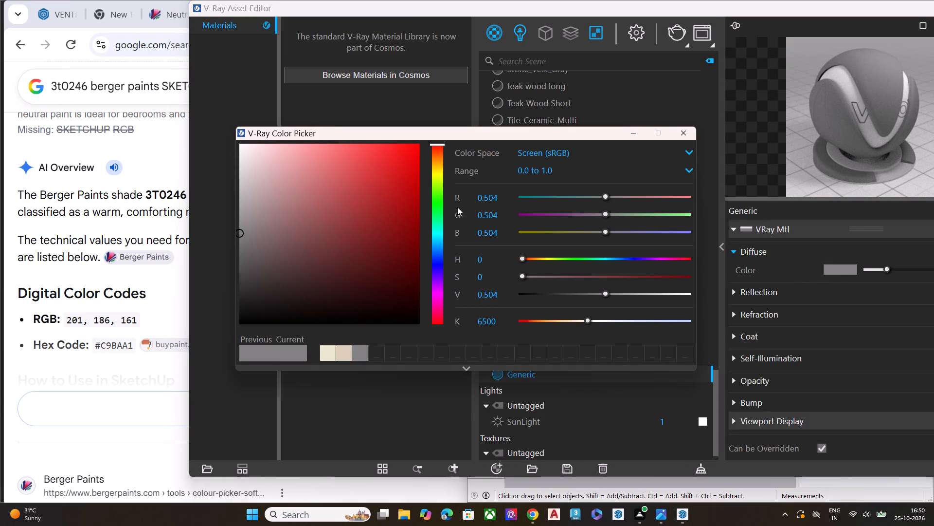
click(500, 198)
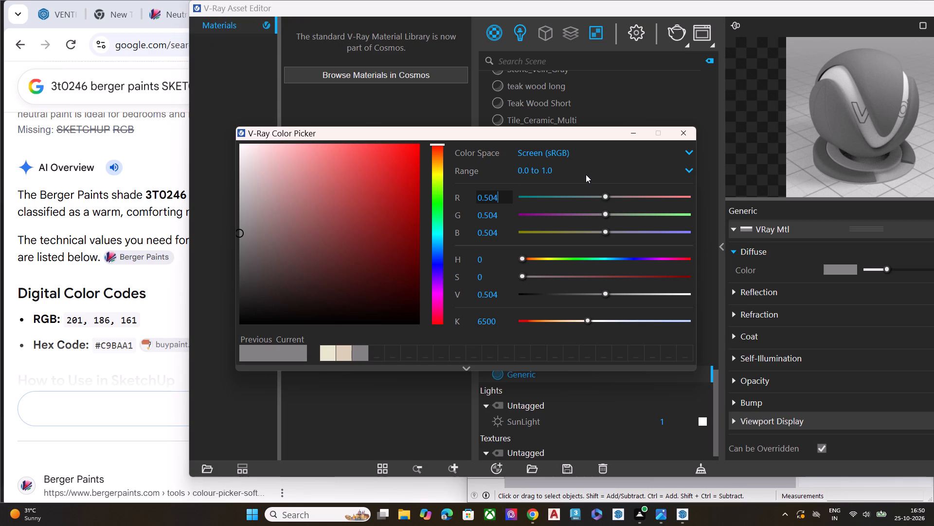
click(586, 174)
click(555, 207)
click(503, 199)
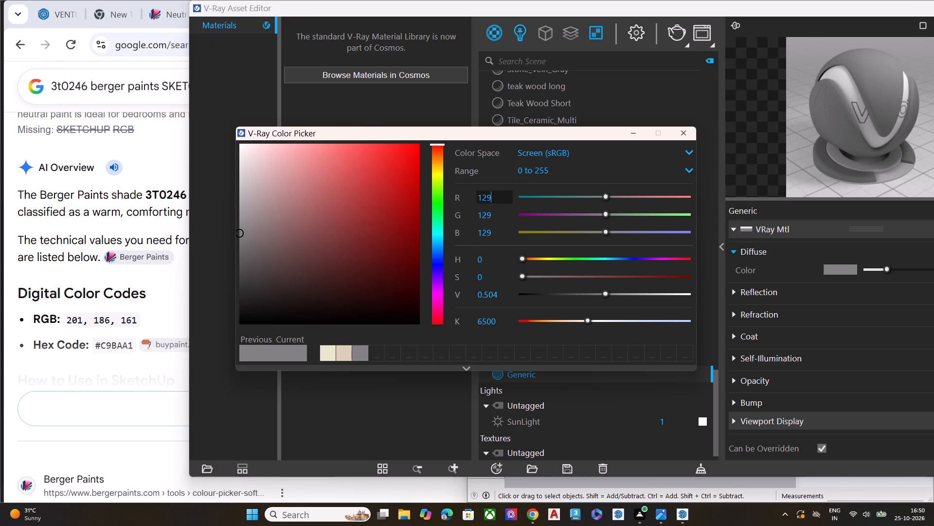
key(BackSpace)
key(BackSpace)
key(BackSpace)
key(BackSpace)
key(BackSpace)
key(BackSpace)
key(BackSpace)
key(BackSpace)
text(21)
key(BackSpace)
text(01)
key(Return)
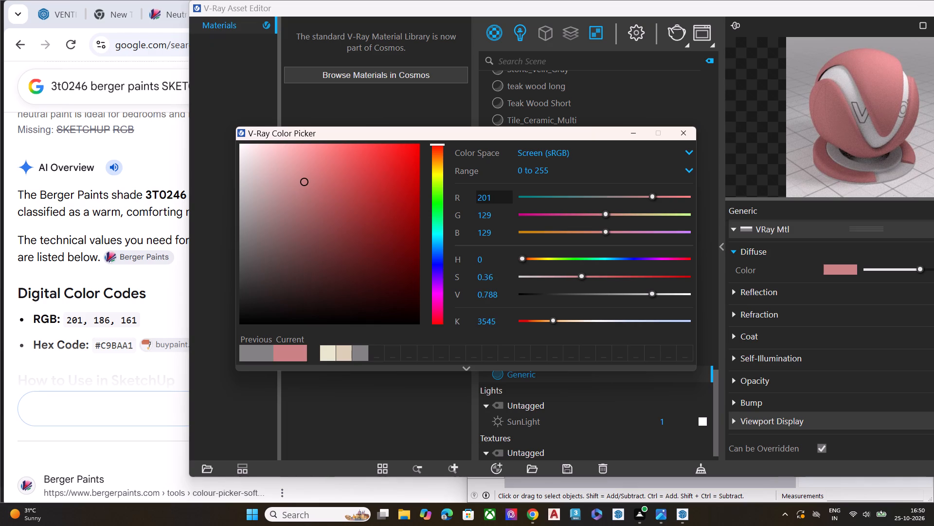
Set the green value of the Generic material's diffuse colour to 186.
click(498, 222)
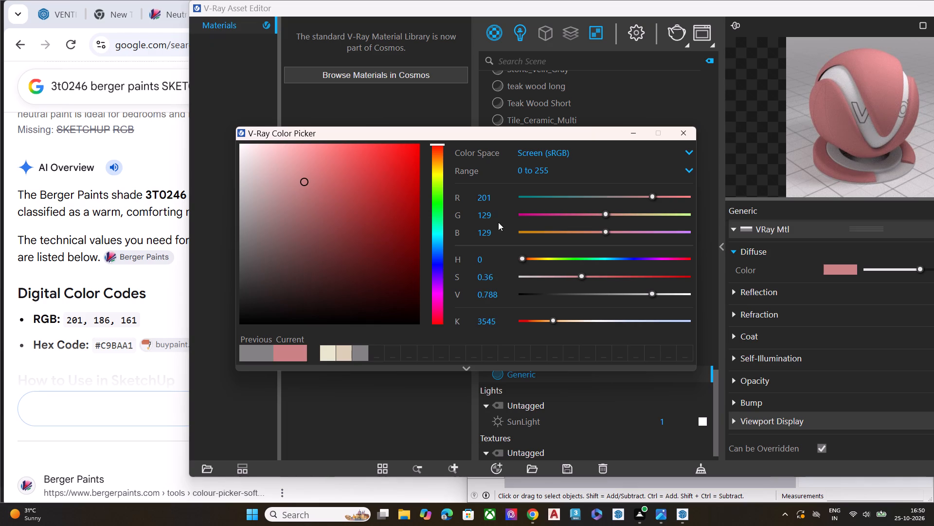
click(500, 212)
key(BackSpace)
key(BackSpace)
key(BackSpace)
key(BackSpace)
key(BackSpace)
key(BackSpace)
key(BackSpace)
key(BackSpace)
text(18)
key(6)
key(Return)
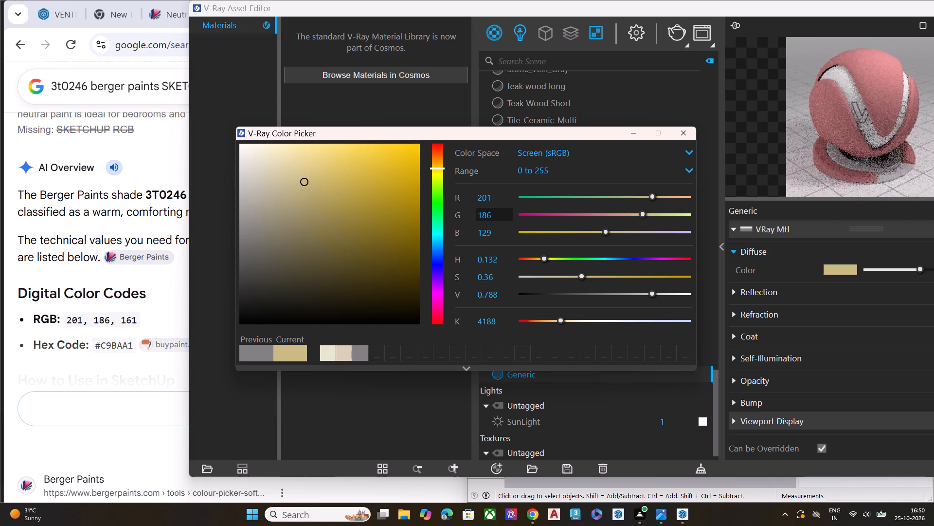
Set the blue value of the diffuse colour to 161 and close the V-Ray Color Picker.
click(503, 237)
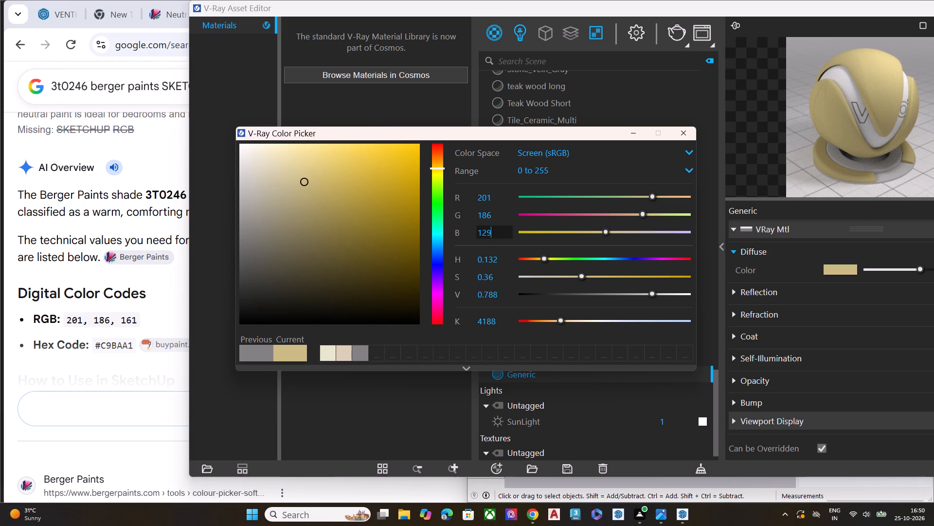
key(BackSpace)
key(BackSpace)
key(BackSpace)
key(BackSpace)
key(1)
text(61)
key(Return)
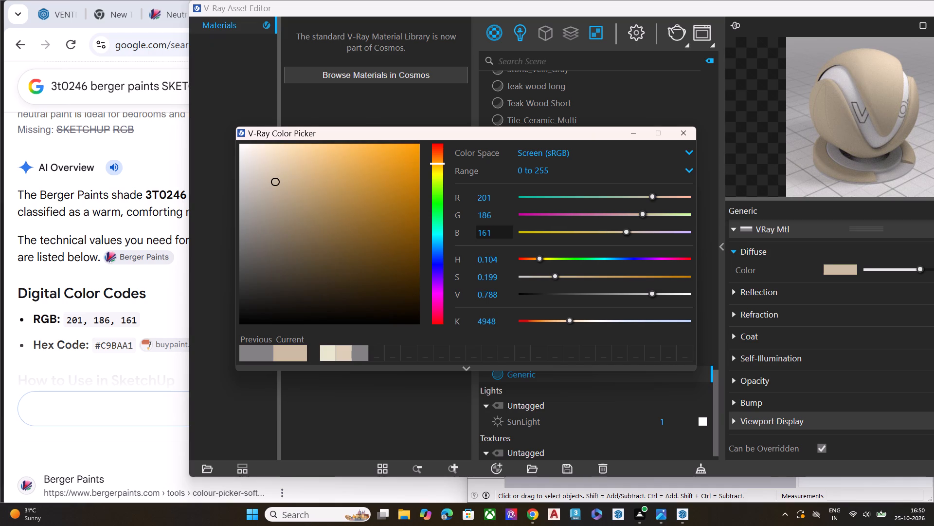
click(680, 135)
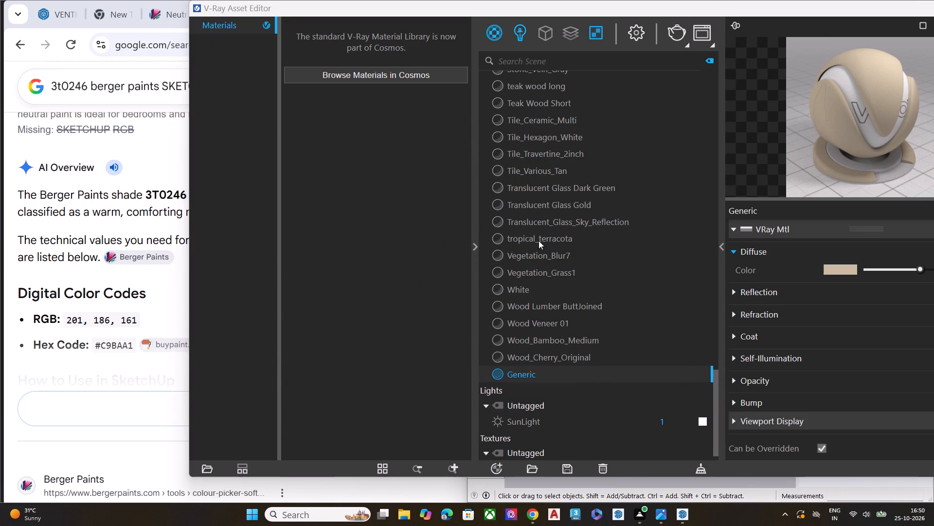
Look through the scene's material list and preview Material1, Material2 and Material3.
scroll(535, 225, up, 5)
scroll(535, 226, down, 7)
scroll(535, 226, up, 1)
scroll(535, 226, down, 1)
scroll(535, 226, up, 1)
scroll(535, 226, down, 2)
scroll(535, 226, up, 1)
scroll(535, 226, down, 1)
scroll(535, 226, up, 2)
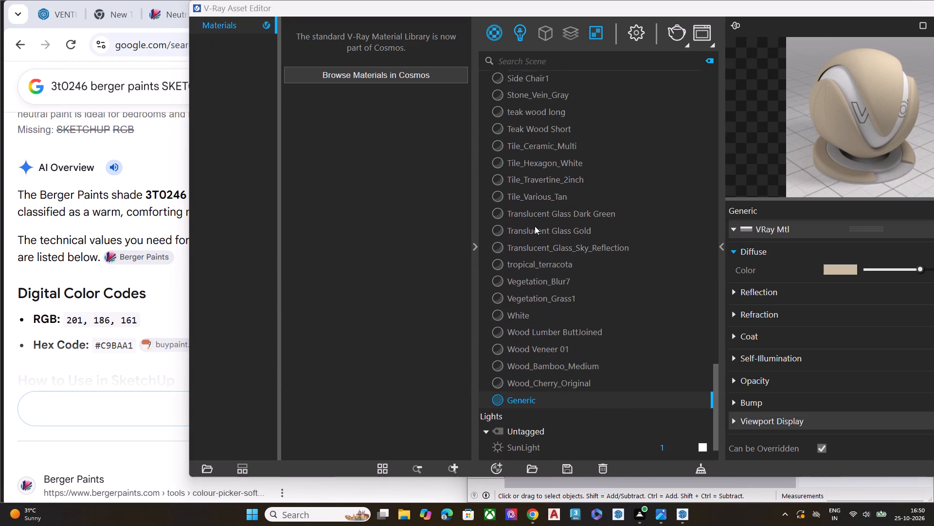
scroll(535, 226, up, 5)
scroll(535, 226, down, 1)
click(539, 223)
click(539, 206)
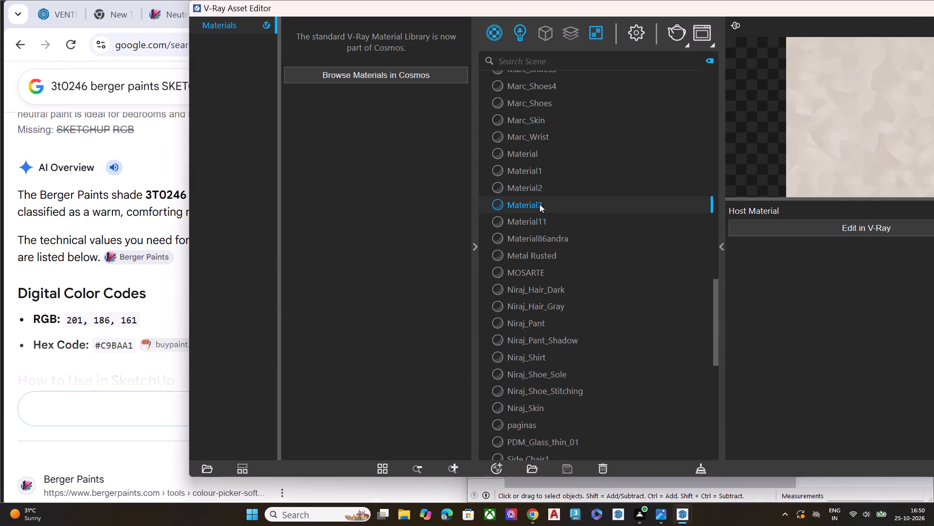
click(539, 187)
click(533, 168)
click(540, 189)
click(540, 206)
scroll(540, 206, up, 1)
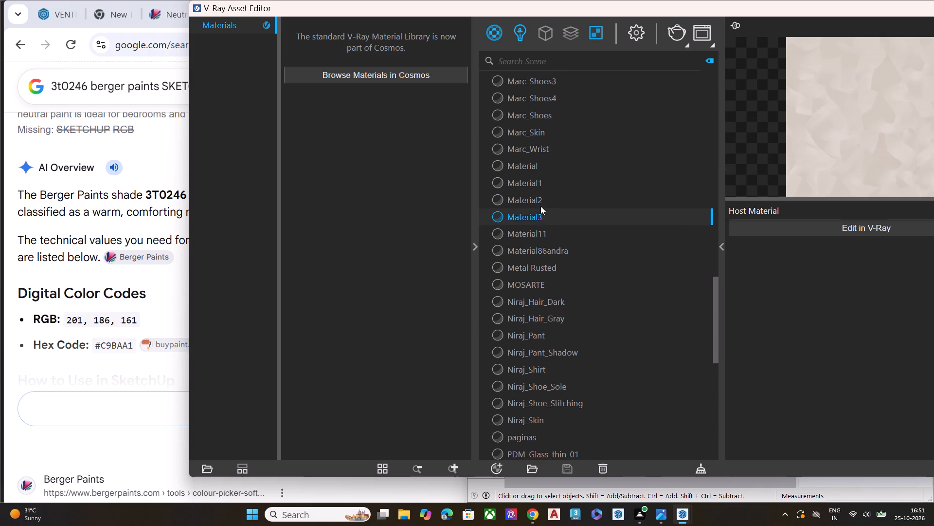
Delete Material3 from the scene materials.
right_click(540, 206)
click(517, 270)
right_click(548, 284)
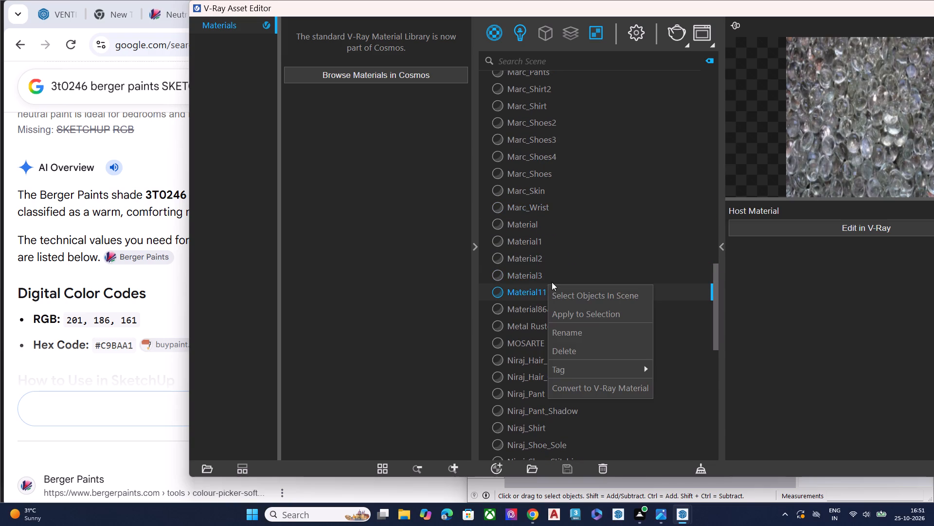
click(515, 278)
right_click(515, 278)
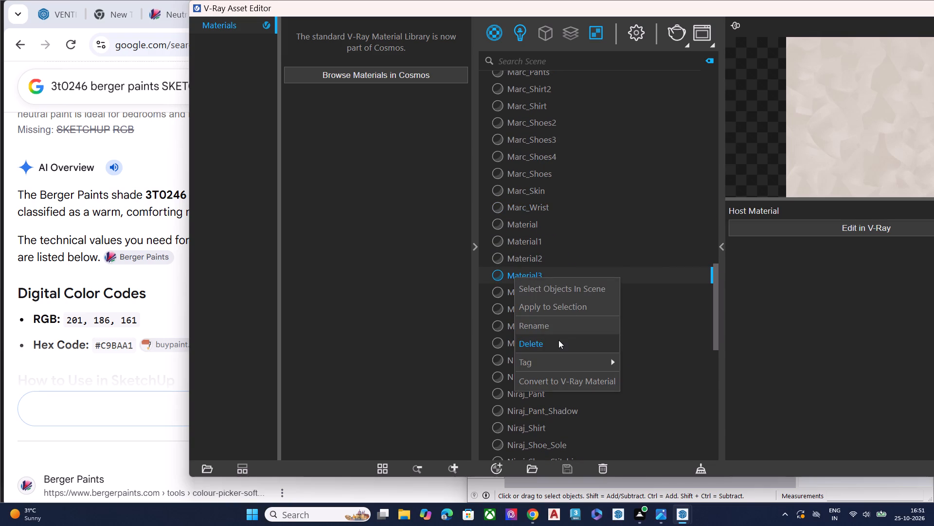
click(558, 340)
click(493, 256)
Select the beige Generic material in the scene list and minimise the V-Ray Asset Editor to reveal the SketchUp model.
scroll(564, 239, down, 3)
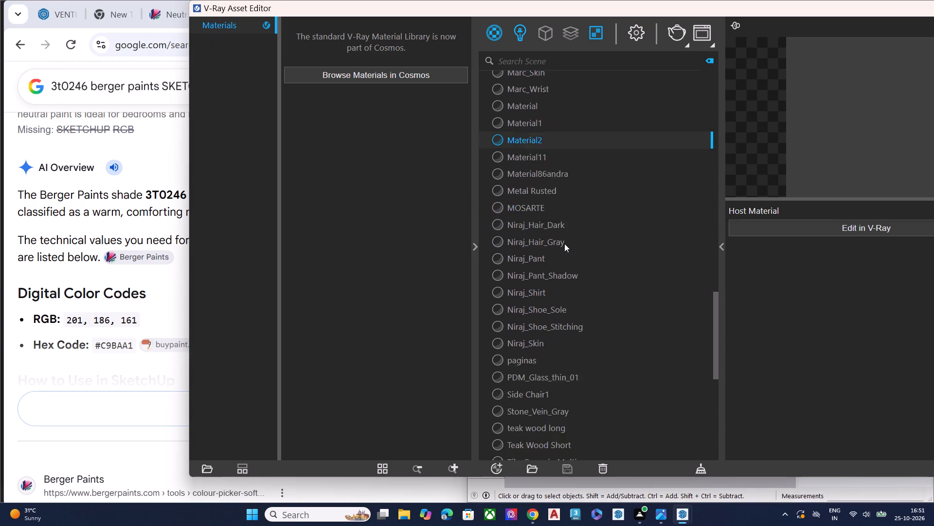
scroll(564, 244, down, 5)
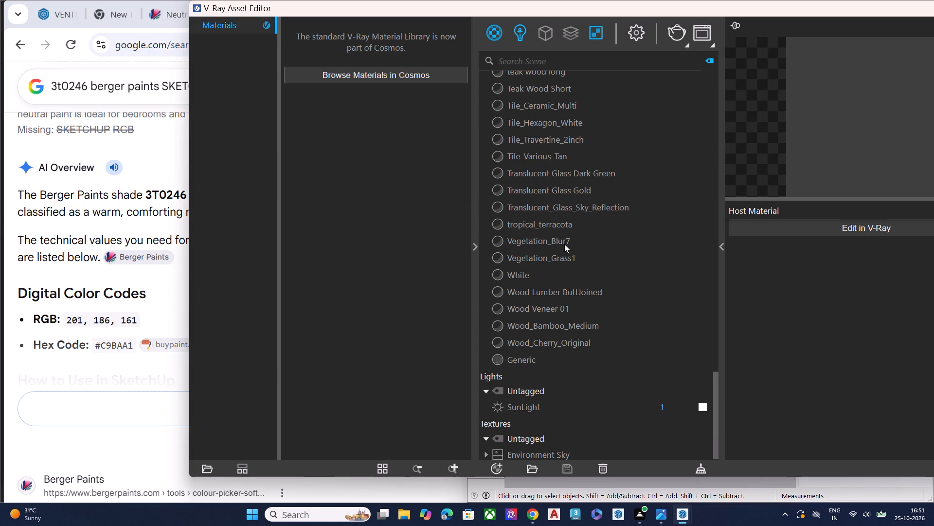
scroll(563, 244, down, 3)
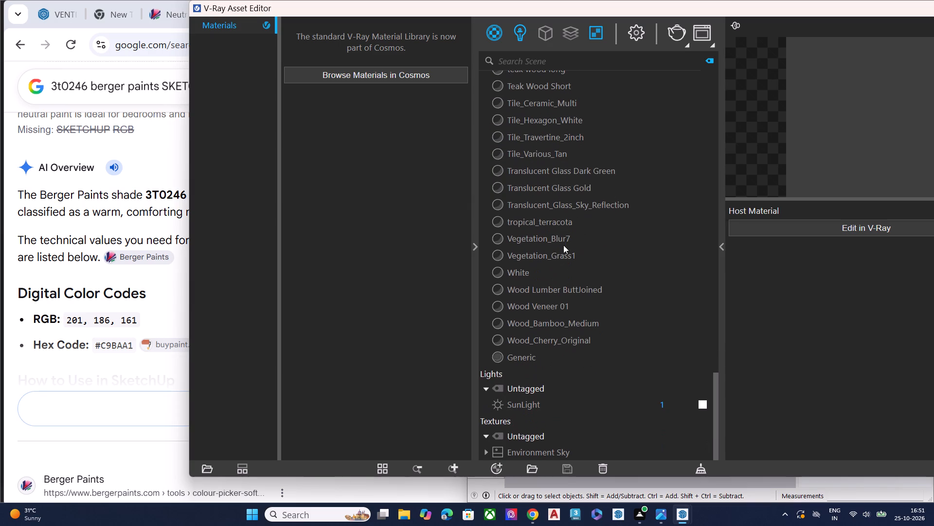
scroll(563, 245, down, 5)
scroll(550, 438, down, 6)
click(515, 361)
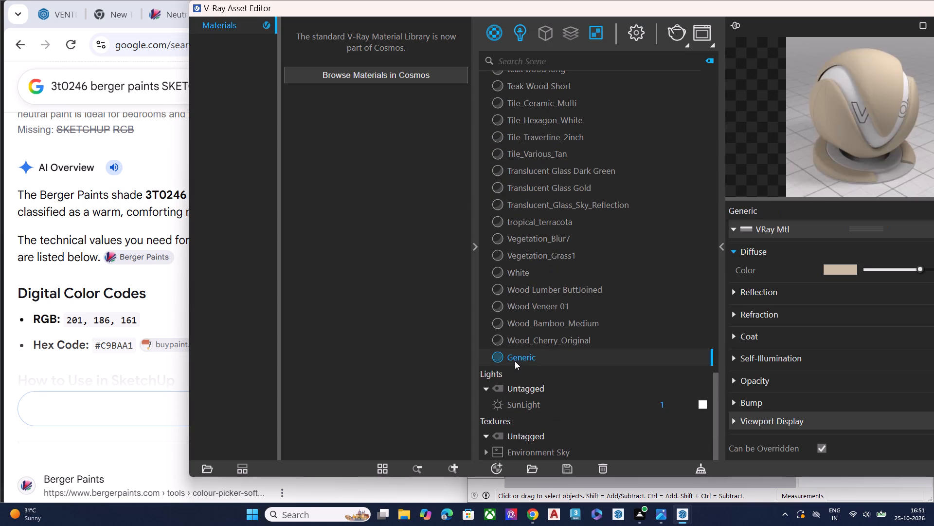
click(515, 355)
drag(882, 17, 689, 101)
drag(689, 101, 661, 106)
drag(749, 8, 558, 46)
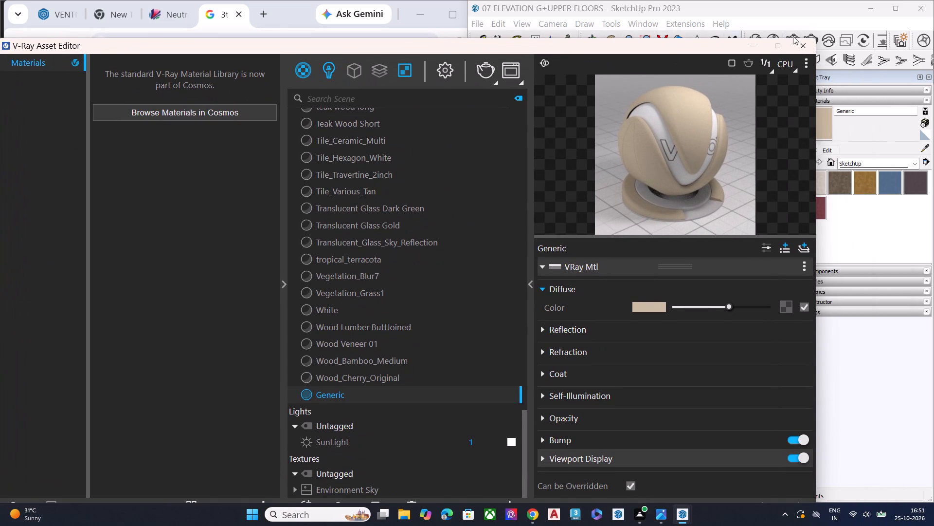
click(755, 50)
Paint the top, left and right sloped faces of the elevation's outer frame with the Generic material.
click(815, 125)
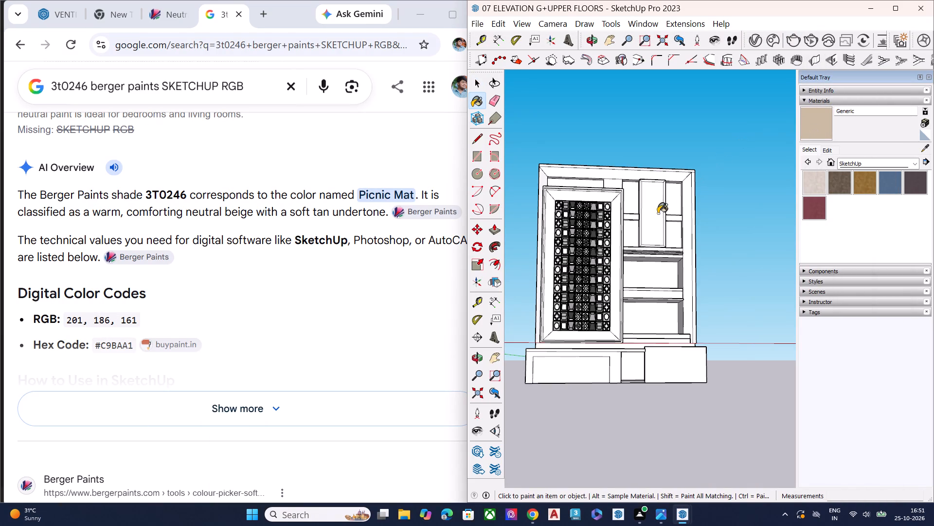
scroll(584, 225, down, 1)
scroll(557, 232, up, 1)
scroll(557, 232, down, 1)
scroll(557, 233, up, 5)
scroll(545, 161, down, 2)
scroll(545, 161, up, 5)
click(533, 137)
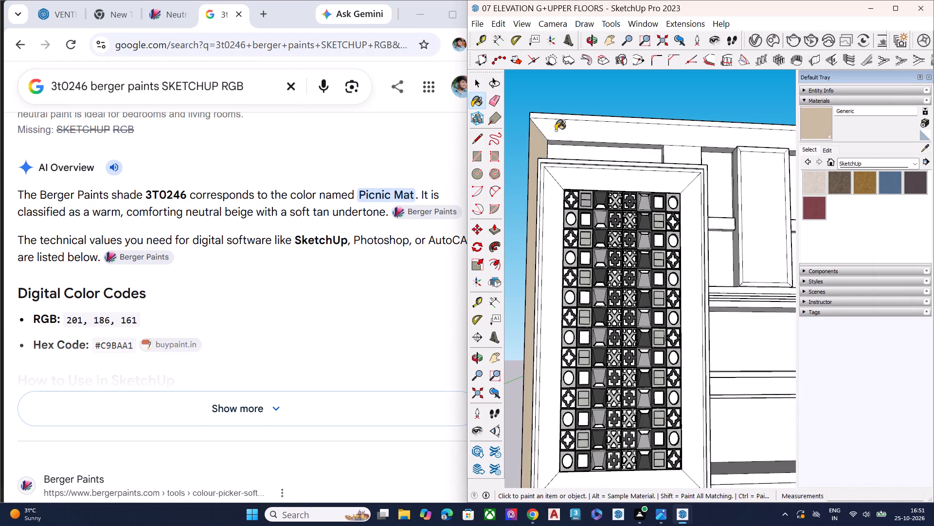
click(557, 131)
scroll(477, 207, down, 4)
scroll(477, 207, up, 1)
scroll(477, 207, down, 2)
scroll(597, 200, down, 6)
scroll(743, 188, up, 5)
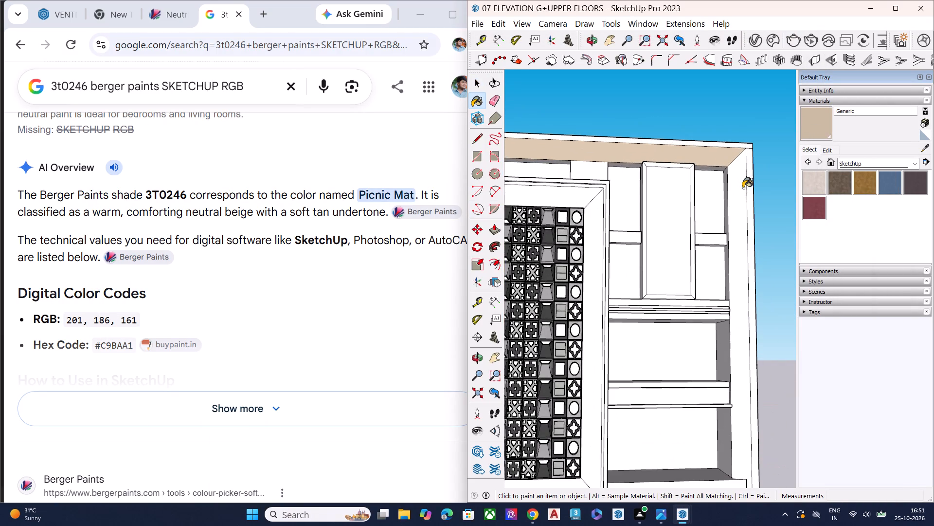
click(743, 188)
Paint all four sloped faces of the frame around the patterned jali panel with the Generic material.
scroll(746, 184, down, 5)
scroll(606, 249, up, 4)
scroll(575, 225, down, 1)
scroll(575, 225, up, 2)
click(560, 206)
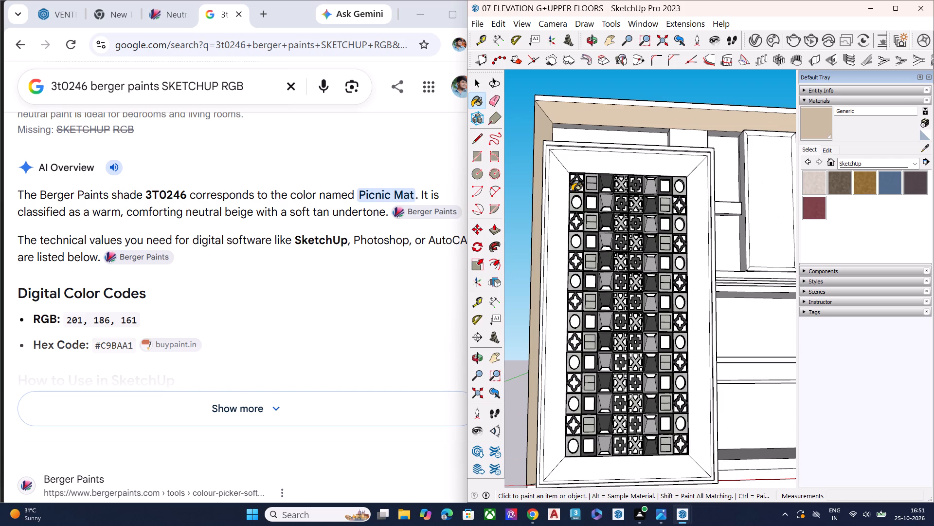
click(592, 161)
click(694, 208)
click(651, 465)
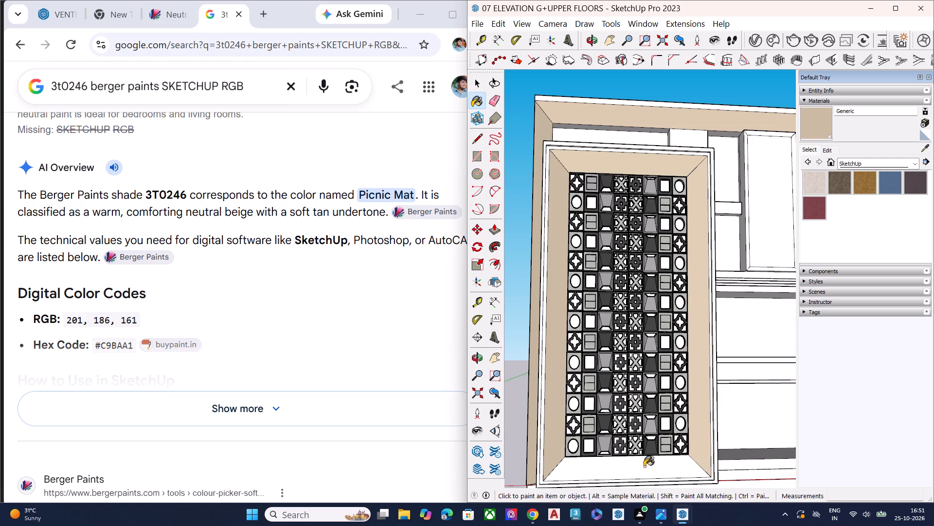
Push/Pull the left side face of the elevation's outer frame slightly outward.
scroll(594, 398, down, 6)
middle_drag(611, 327, 633, 386)
middle_drag(601, 366, 660, 355)
key(space)
click(547, 351)
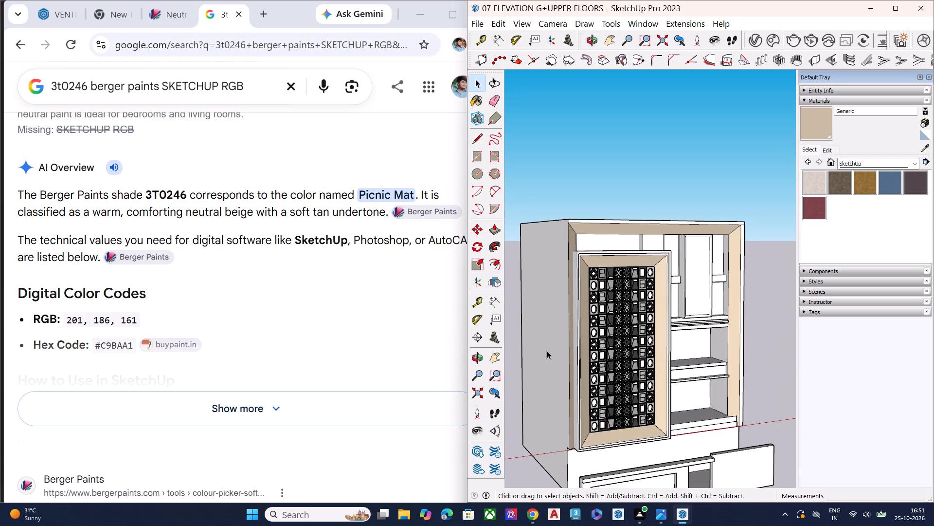
key(p)
click(547, 351)
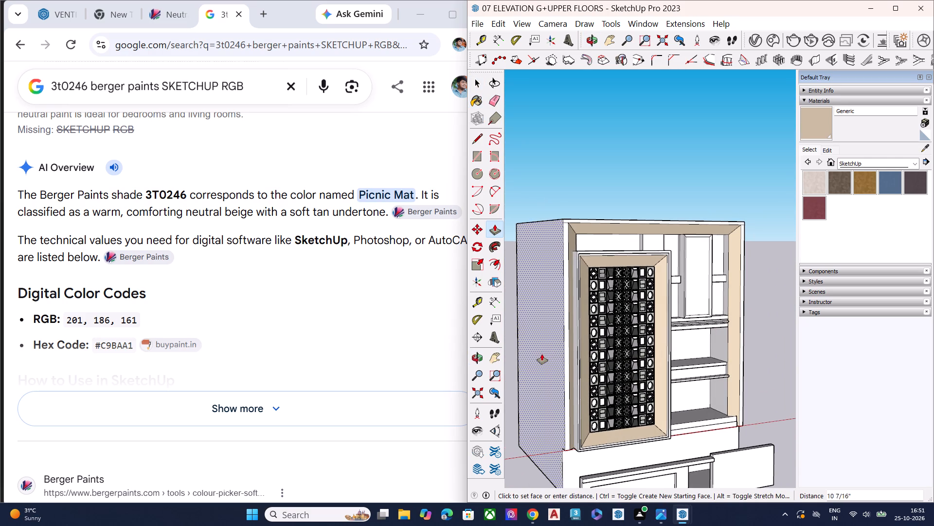
click(543, 354)
key(space)
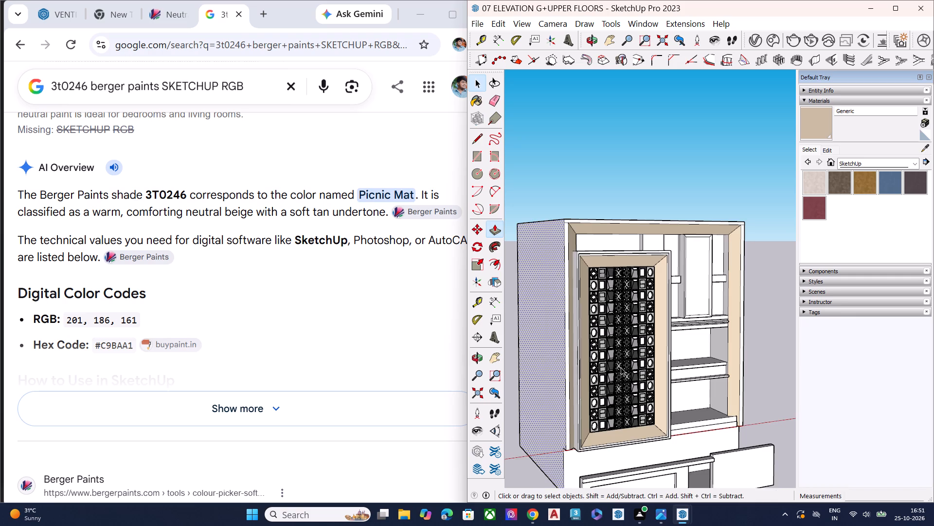
Erase the short seam edge at the upper-left corner of the outer frame's front border.
middle_drag(621, 367, 515, 357)
click(815, 126)
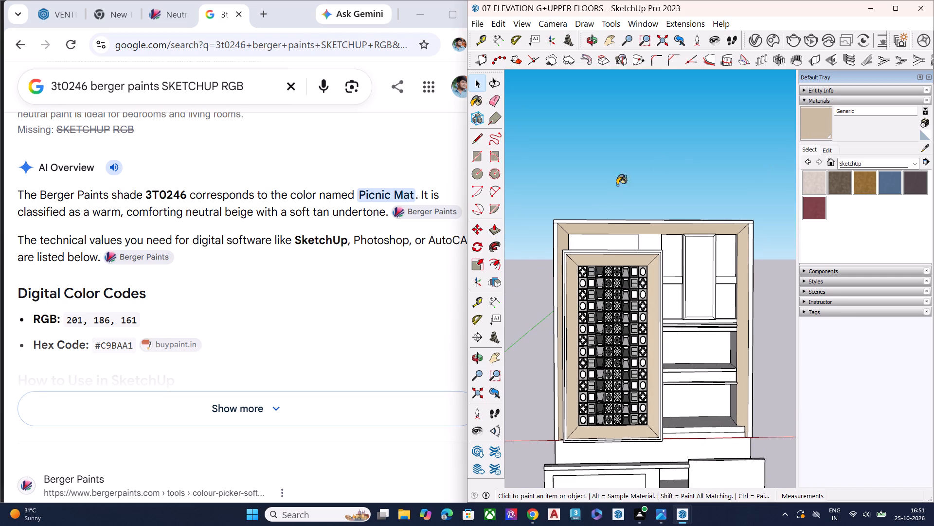
scroll(593, 223, up, 7)
key(space)
scroll(557, 211, up, 6)
key(e)
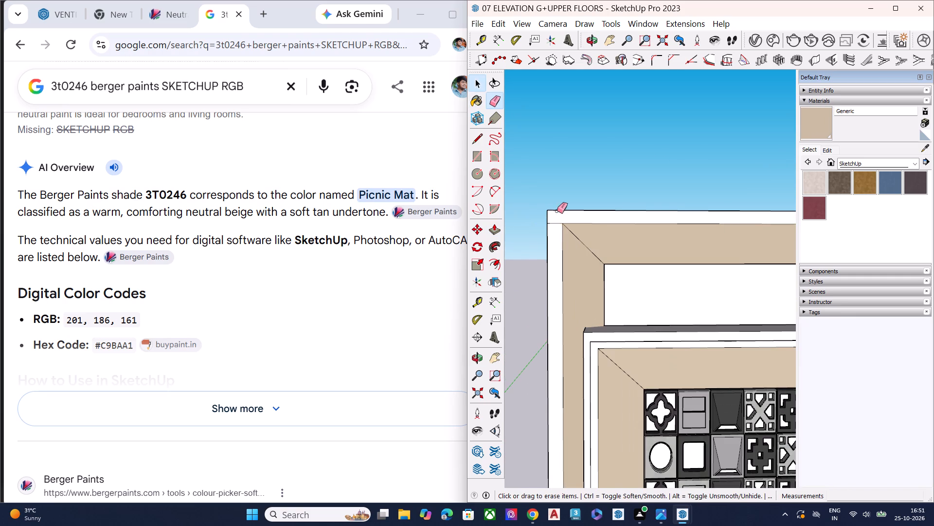
click(556, 223)
scroll(539, 230, down, 4)
scroll(544, 237, up, 3)
scroll(545, 238, down, 5)
scroll(524, 254, up, 1)
scroll(524, 254, down, 1)
scroll(524, 254, up, 2)
scroll(524, 254, down, 3)
scroll(525, 253, up, 1)
scroll(534, 274, down, 6)
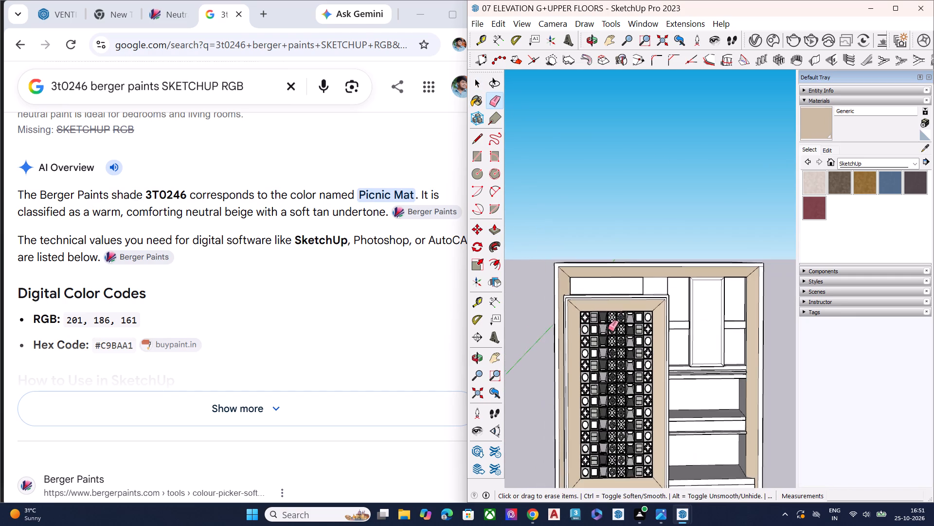
Erase the short seam edge at the upper-right corner of the outer frame's front border.
scroll(608, 329, down, 7)
scroll(731, 292, up, 17)
scroll(639, 288, down, 2)
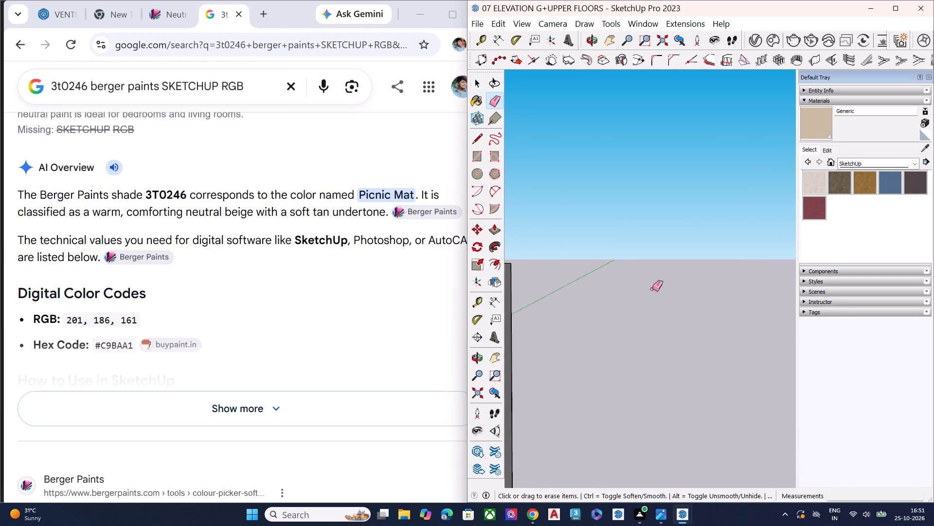
scroll(652, 289, down, 7)
scroll(663, 295, up, 1)
scroll(663, 295, down, 3)
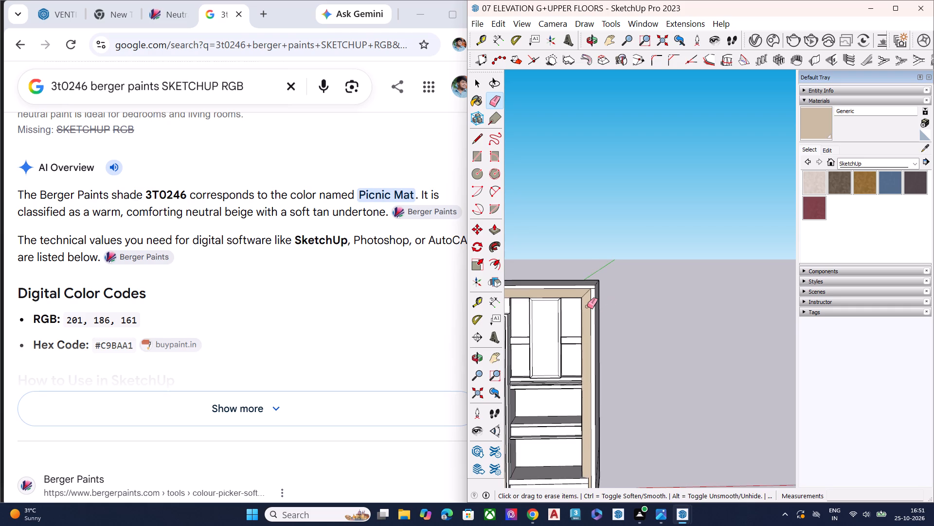
scroll(587, 306, up, 7)
click(600, 270)
scroll(631, 278, up, 1)
scroll(632, 278, down, 7)
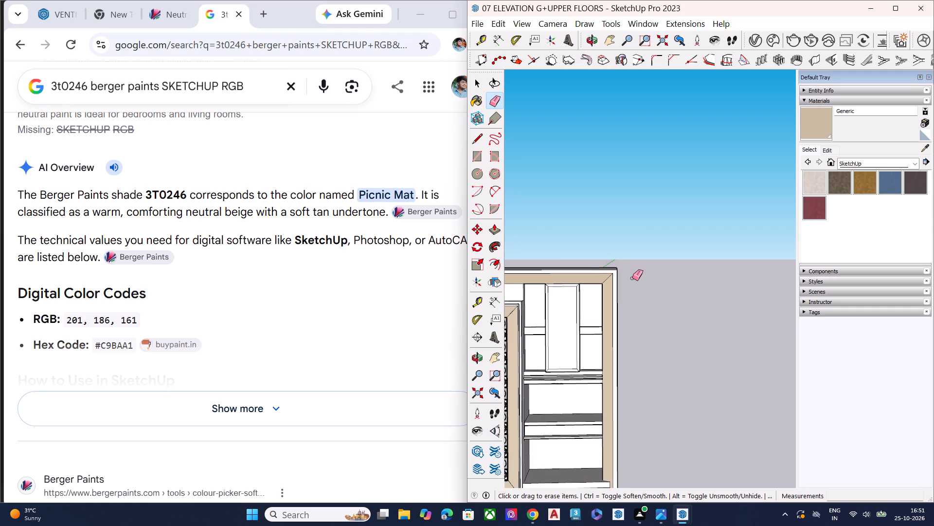
scroll(632, 278, down, 6)
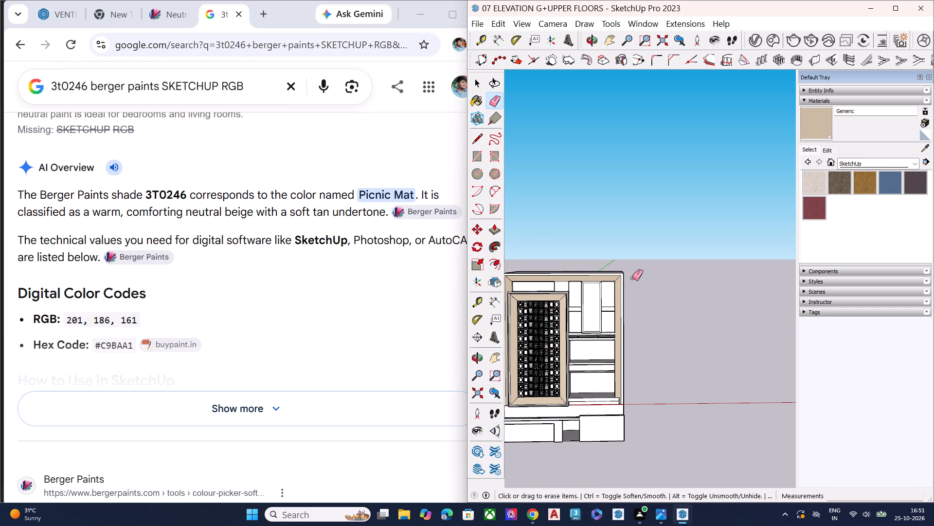
scroll(618, 303, down, 4)
scroll(591, 416, up, 8)
scroll(540, 365, up, 6)
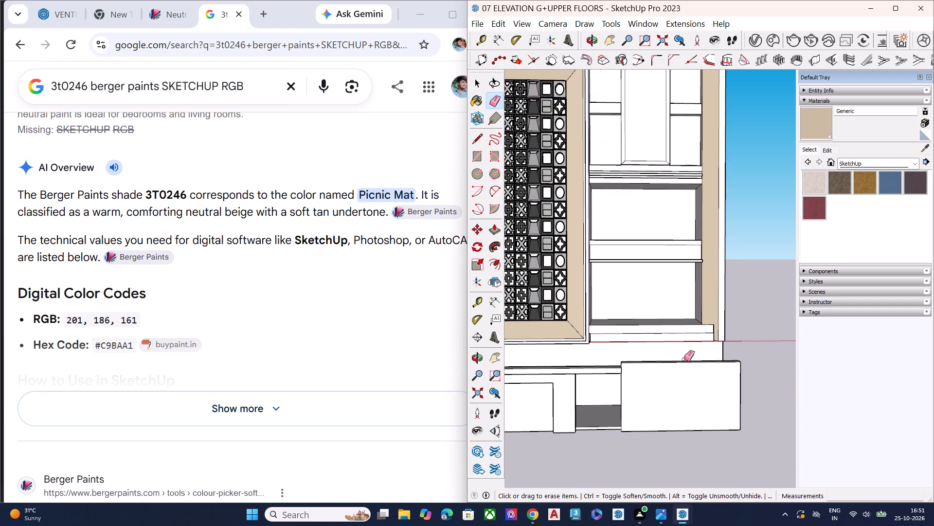
scroll(691, 320, up, 1)
key(space)
Examine the whole front elevation from several angles to check its painted and unpainted frame faces.
scroll(684, 334, down, 7)
scroll(691, 387, up, 1)
scroll(691, 387, down, 6)
middle_drag(688, 344, 650, 334)
scroll(657, 317, up, 4)
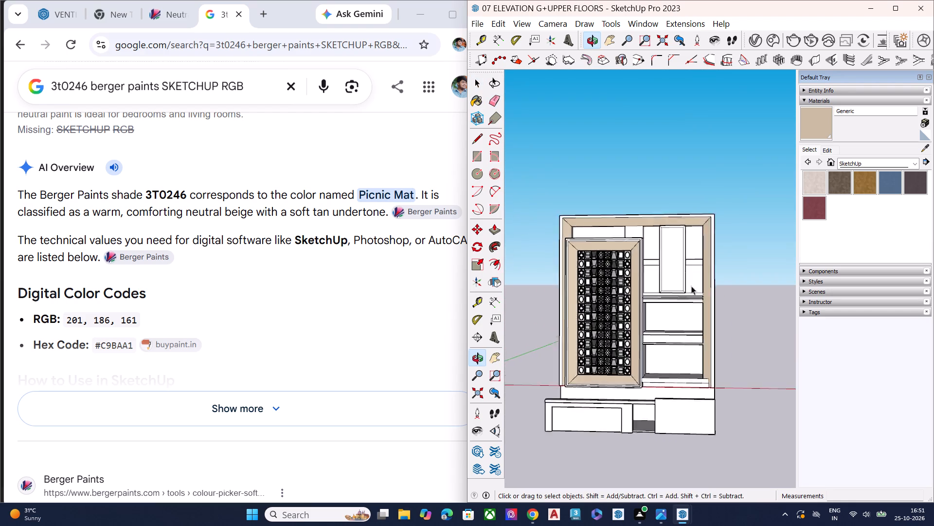
scroll(691, 286, up, 3)
key(space)
middle_drag(637, 338, 702, 318)
scroll(700, 315, up, 1)
scroll(649, 295, down, 6)
middle_drag(672, 375, 606, 365)
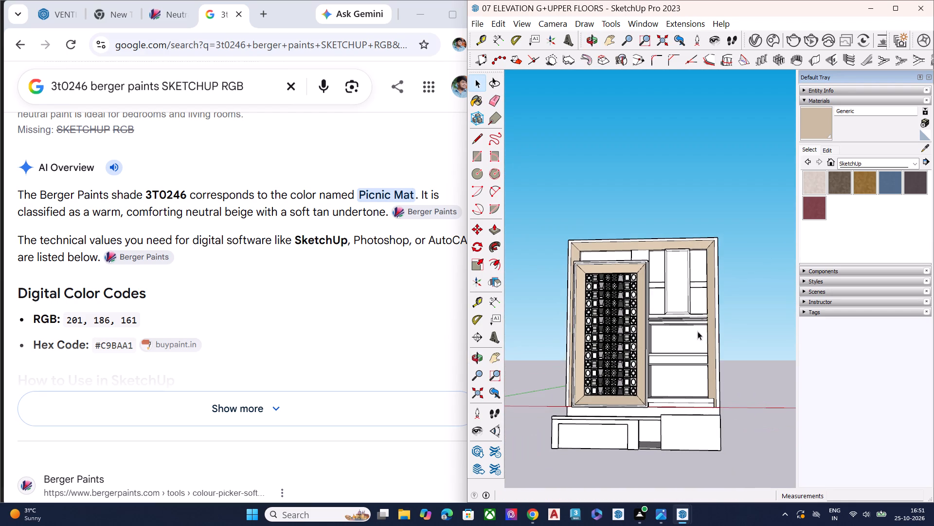
scroll(620, 333, up, 1)
scroll(620, 336, down, 2)
Paint the front border of the elevation's outer frame with the Generic material.
click(809, 100)
click(816, 100)
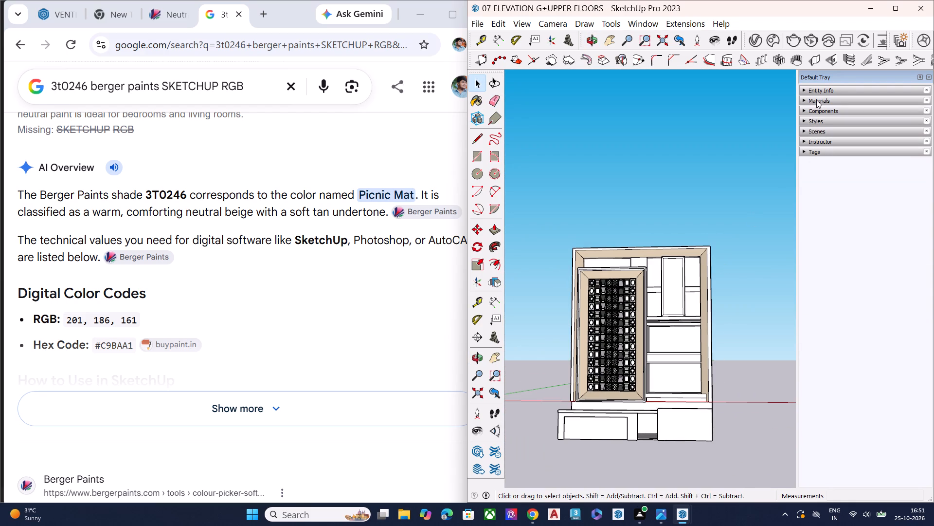
click(816, 117)
scroll(635, 250, up, 1)
scroll(629, 250, down, 1)
scroll(623, 250, up, 5)
scroll(528, 248, up, 8)
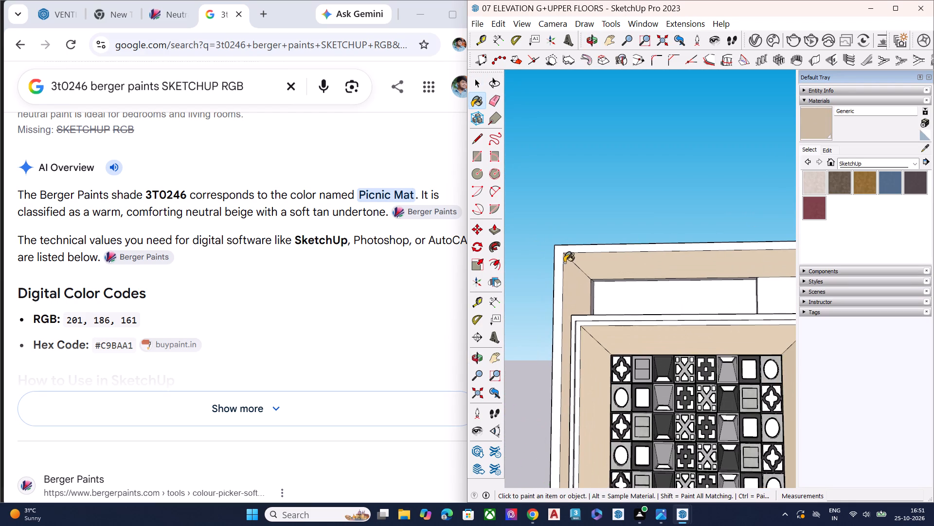
click(559, 261)
Paint the jali panel frame's outer and inner front borders with the Generic material.
scroll(529, 245, down, 3)
scroll(528, 247, up, 2)
scroll(528, 247, down, 12)
scroll(675, 260, up, 1)
scroll(675, 260, down, 1)
scroll(675, 260, up, 7)
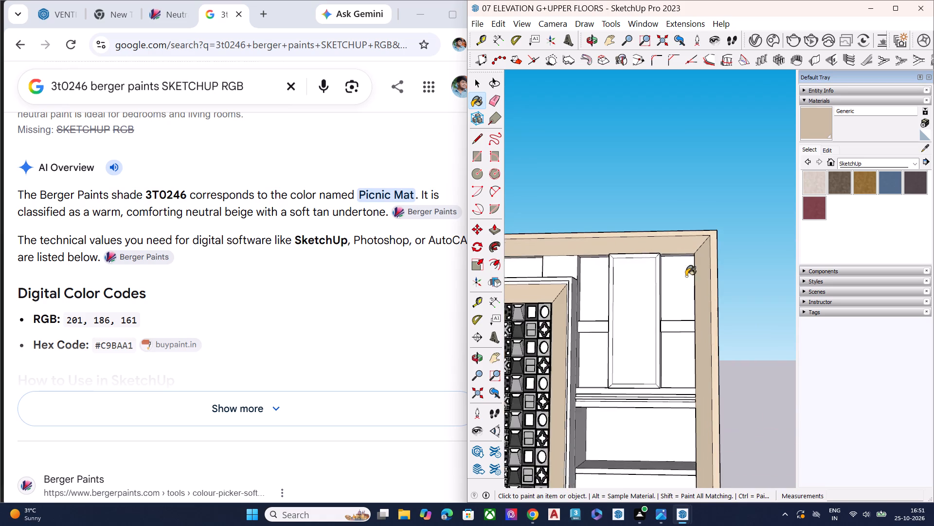
scroll(664, 301, down, 5)
scroll(582, 293, up, 1)
scroll(582, 292, down, 1)
scroll(582, 291, up, 3)
scroll(582, 291, down, 2)
scroll(582, 291, up, 2)
scroll(626, 285, up, 14)
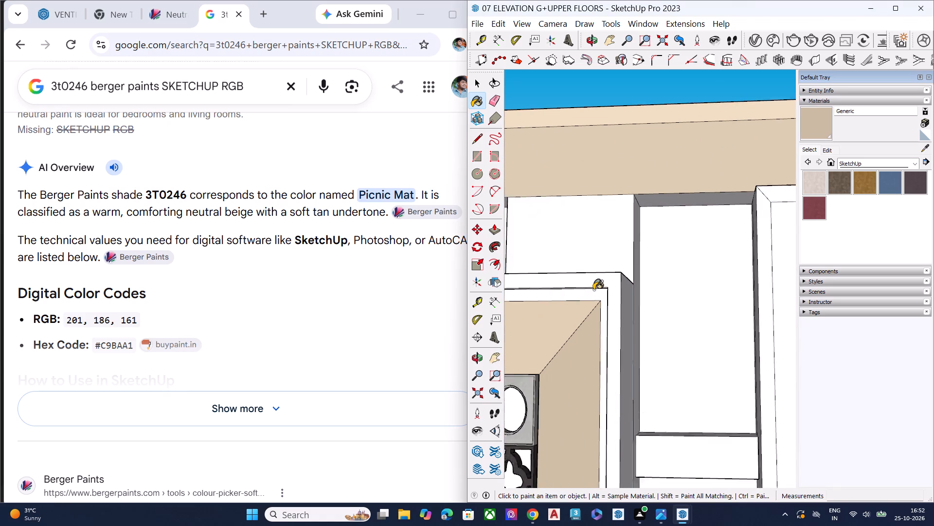
scroll(593, 290, up, 1)
click(611, 282)
click(602, 299)
Paint the narrow ledge between the two front borders along the bottom of the jali frame with the Generic material.
scroll(659, 284, down, 4)
scroll(675, 293, up, 1)
scroll(681, 295, down, 1)
scroll(684, 295, up, 1)
scroll(685, 295, down, 5)
scroll(679, 298, up, 2)
scroll(680, 298, down, 7)
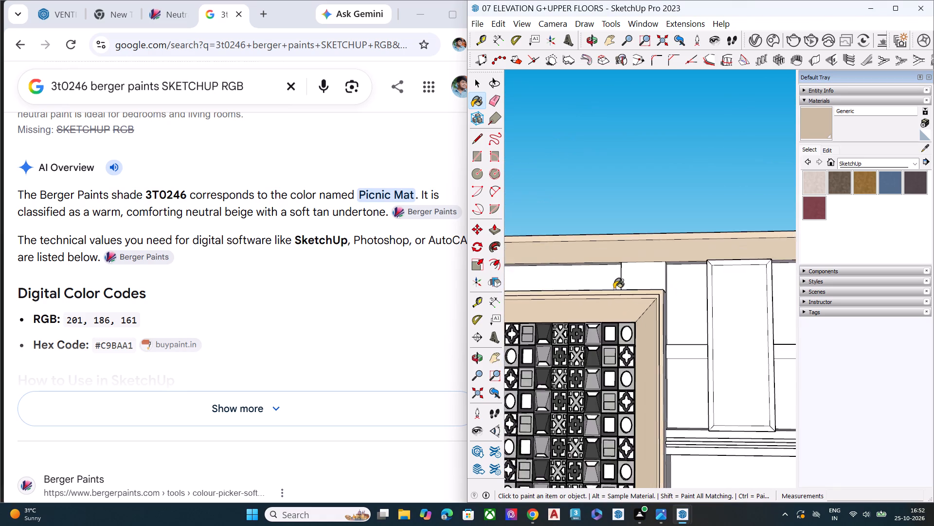
scroll(614, 289, down, 14)
middle_drag(627, 340, 676, 418)
scroll(621, 406, up, 6)
scroll(609, 406, down, 2)
scroll(609, 406, up, 2)
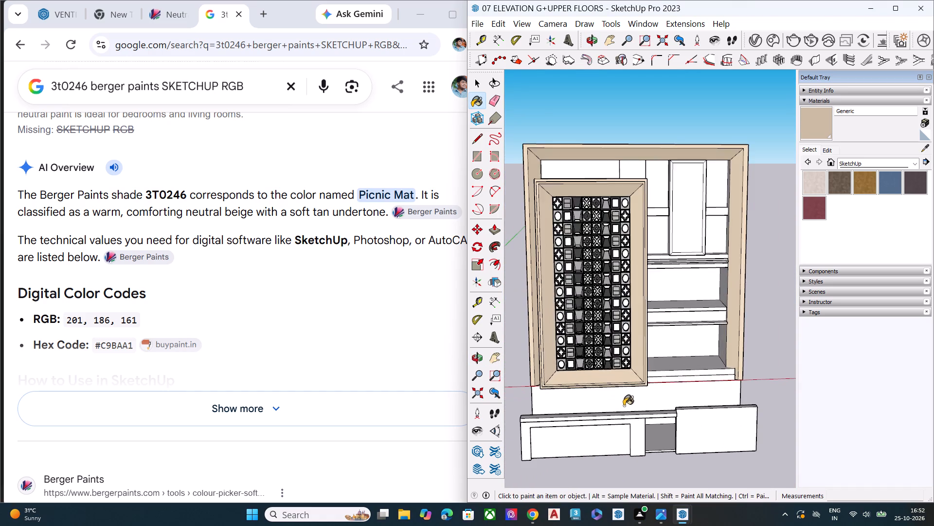
scroll(598, 401, up, 4)
scroll(548, 391, down, 1)
scroll(548, 391, up, 5)
middle_drag(554, 383, 568, 453)
scroll(568, 453, up, 7)
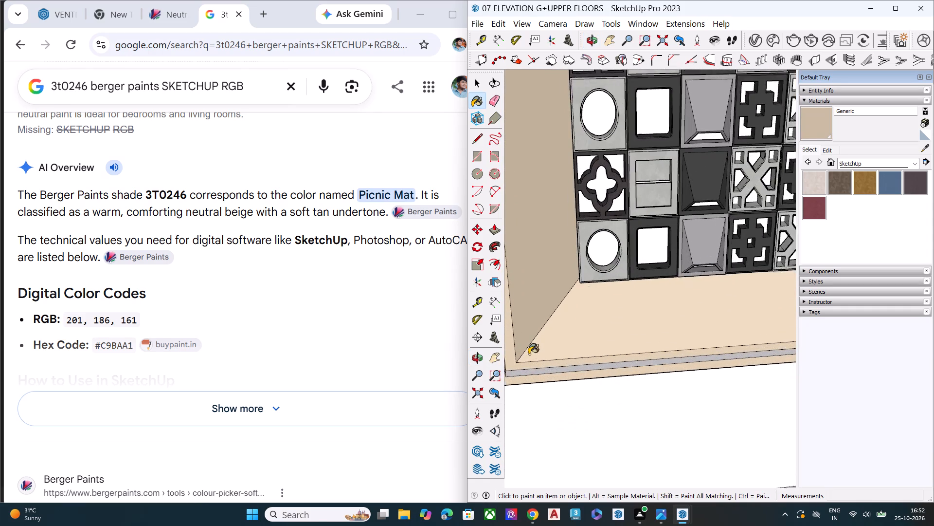
scroll(529, 354, up, 2)
click(541, 375)
Paint the narrow ledge between the two front borders along the top of the jali frame with the Generic material.
scroll(536, 358, down, 9)
scroll(613, 361, up, 1)
scroll(610, 365, down, 3)
scroll(608, 368, up, 1)
scroll(604, 372, down, 5)
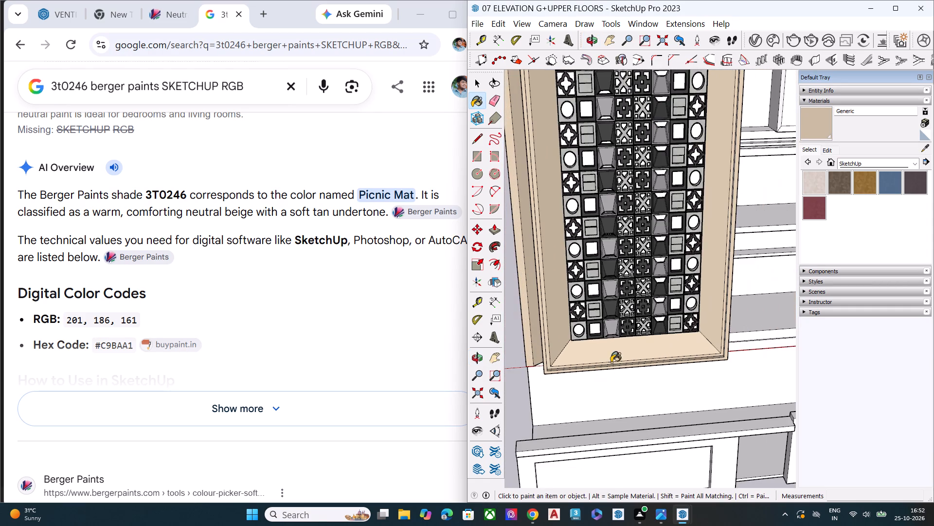
scroll(607, 375, down, 3)
scroll(606, 394, up, 1)
scroll(606, 400, down, 1)
middle_drag(613, 392, 578, 114)
scroll(607, 358, up, 1)
scroll(578, 114, up, 15)
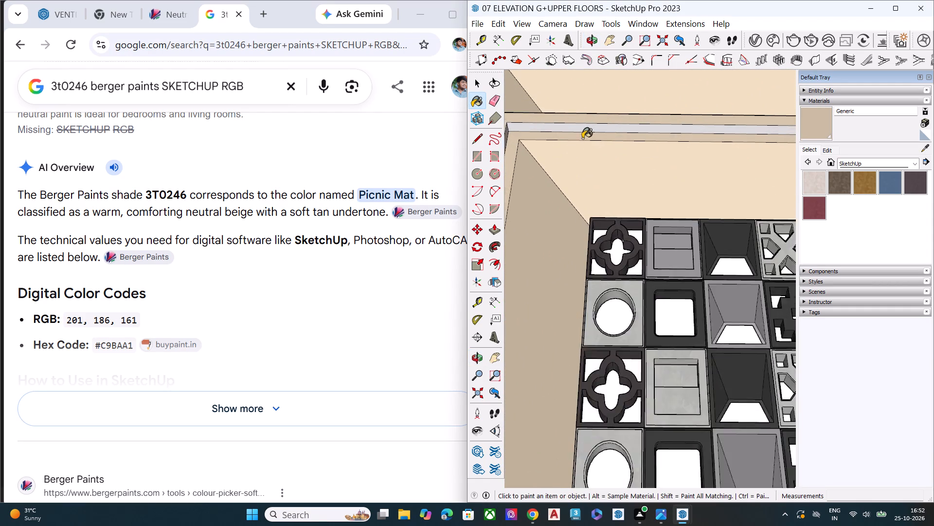
click(582, 127)
Paint the top side face of the projecting jali frame with the Generic material.
scroll(595, 186, down, 7)
middle_drag(660, 195, 641, 504)
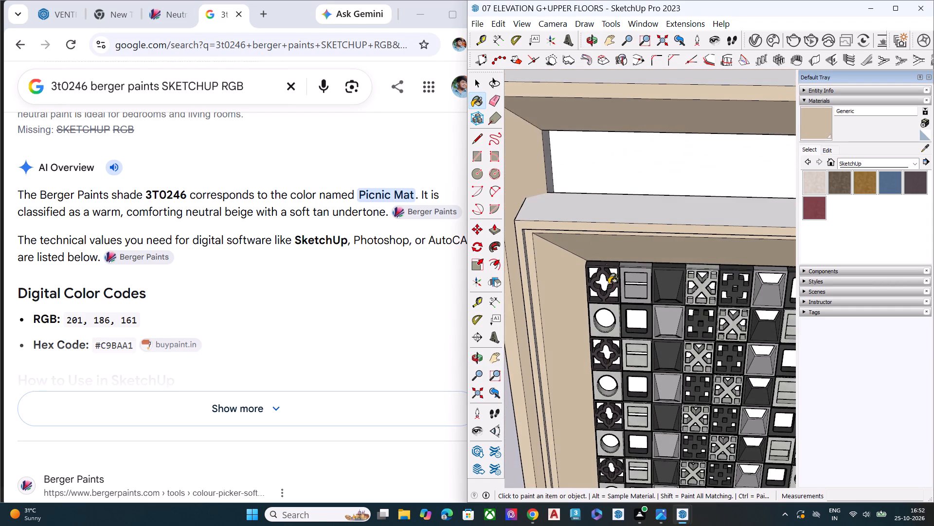
click(587, 203)
scroll(549, 233, down, 7)
key(space)
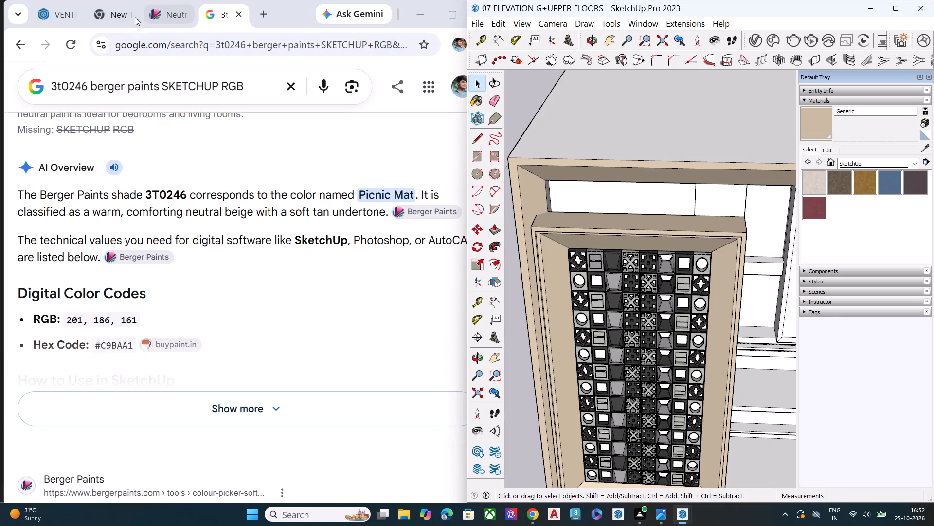
On the Berger Paints page, preview the companion shades Marvelous Mauve, Little Girls' Room and Centrepiece in the bedroom with Picnic Mat.
click(174, 13)
click(389, 409)
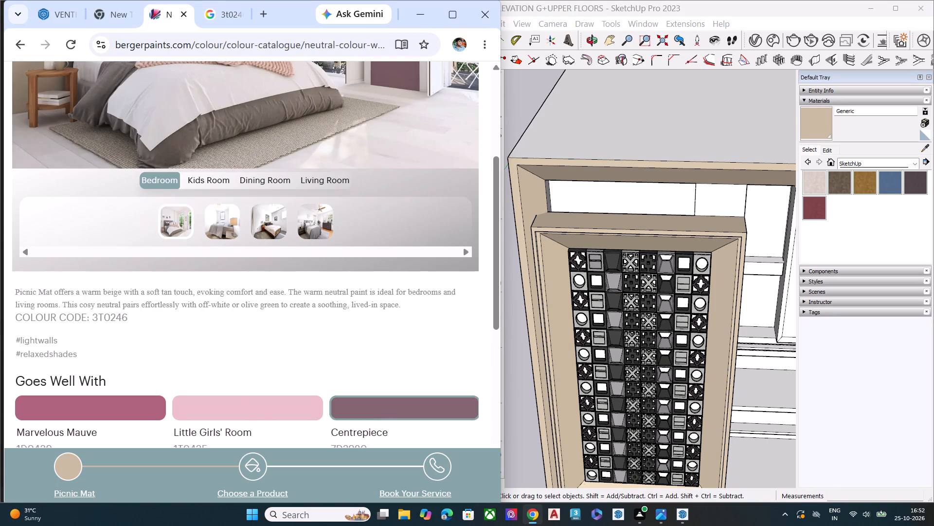
scroll(276, 293, down, 3)
scroll(276, 293, up, 6)
scroll(276, 293, down, 5)
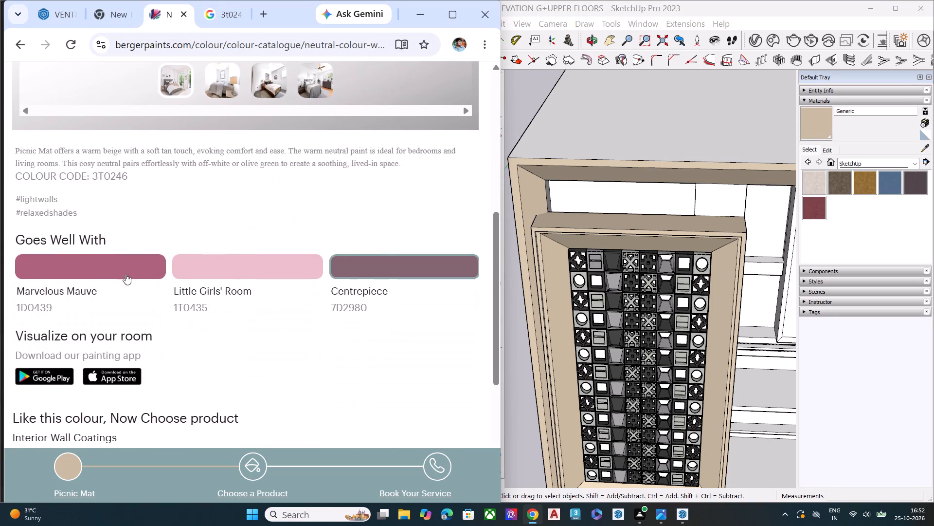
click(126, 272)
scroll(223, 286, down, 1)
scroll(223, 286, up, 6)
scroll(223, 286, down, 5)
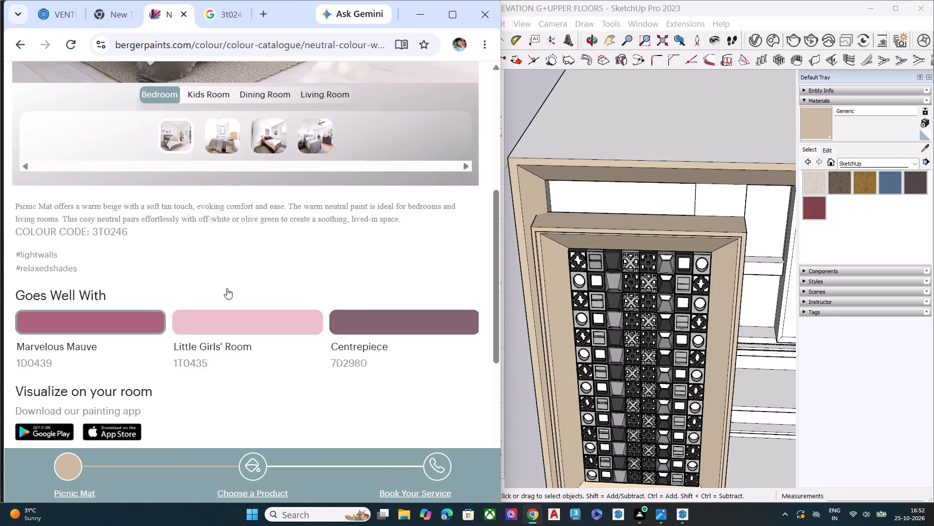
click(238, 274)
scroll(286, 278, up, 7)
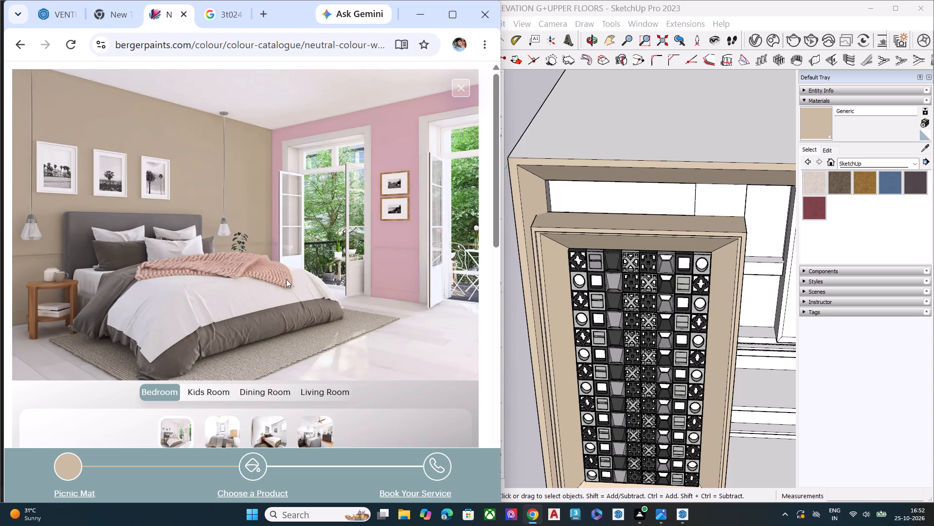
scroll(286, 279, down, 3)
click(403, 412)
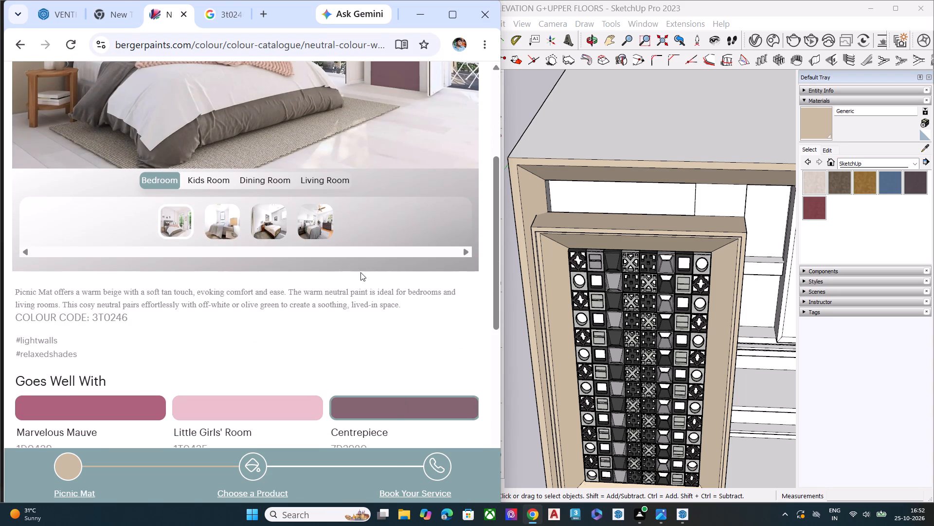
scroll(360, 272, up, 2)
scroll(360, 272, down, 3)
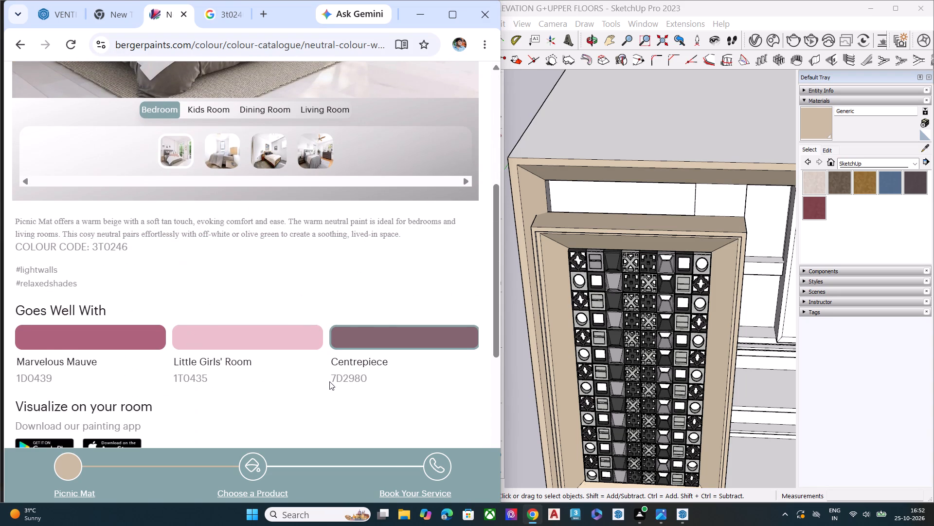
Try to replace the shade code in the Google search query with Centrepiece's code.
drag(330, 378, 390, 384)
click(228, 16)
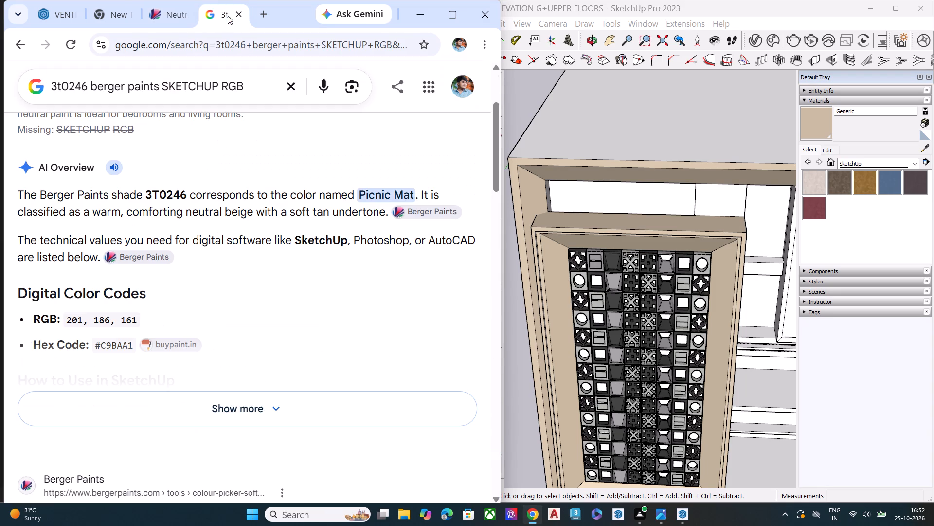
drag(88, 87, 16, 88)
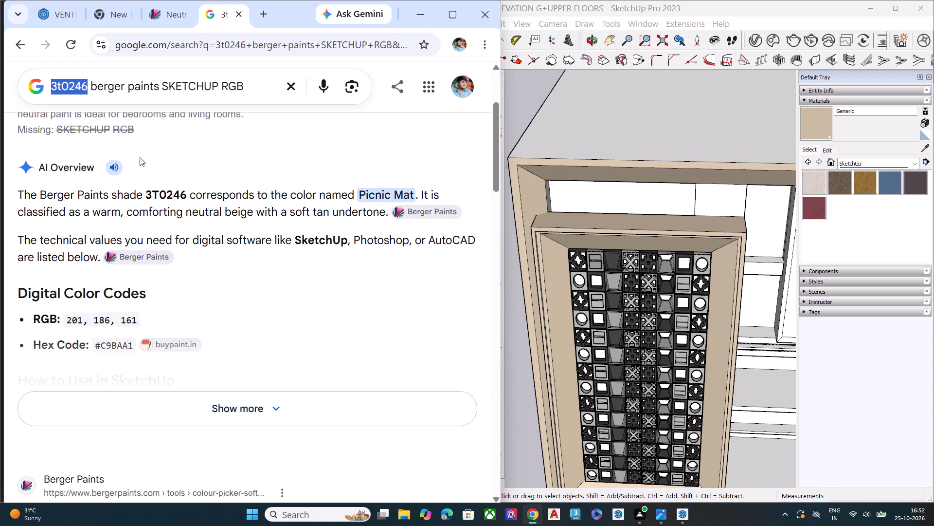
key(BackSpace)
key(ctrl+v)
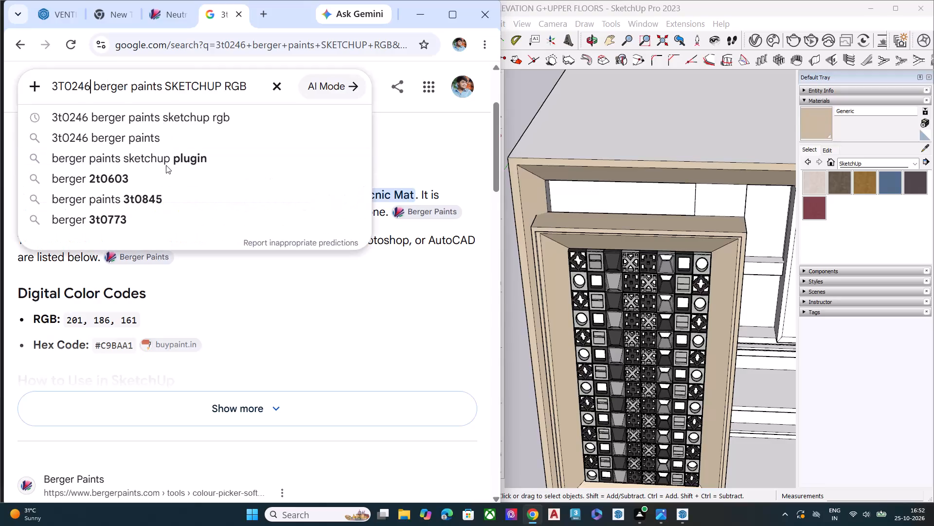
Copy Centrepiece's shade code 7D2980 from the Goes Well With section of the Berger Paints page.
click(170, 14)
drag(370, 374, 344, 375)
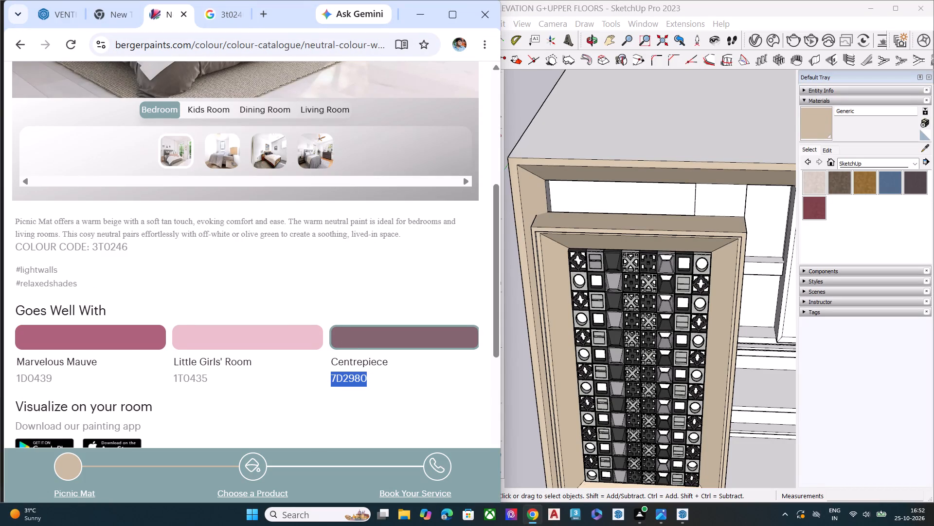
drag(366, 382, 329, 377)
key(ctrl+c)
click(364, 377)
drag(367, 380, 337, 375)
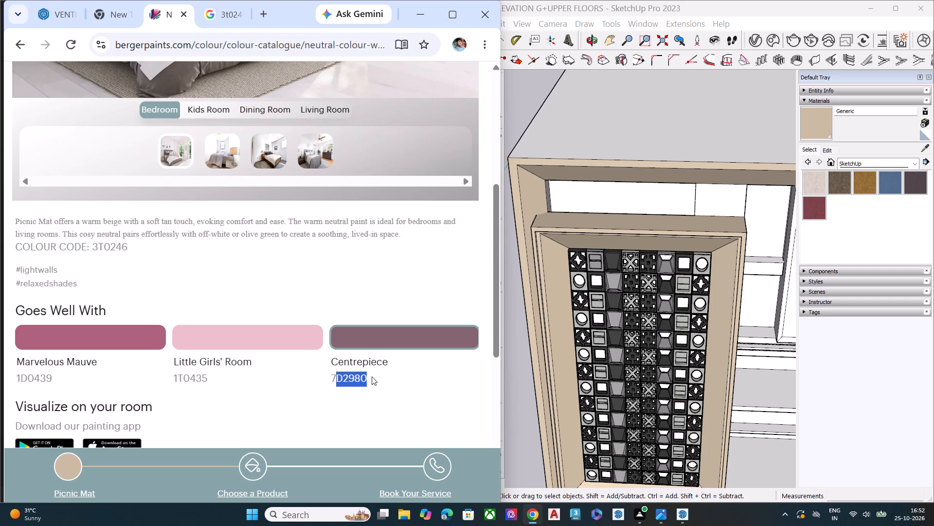
drag(375, 380, 358, 377)
click(364, 381)
click(365, 387)
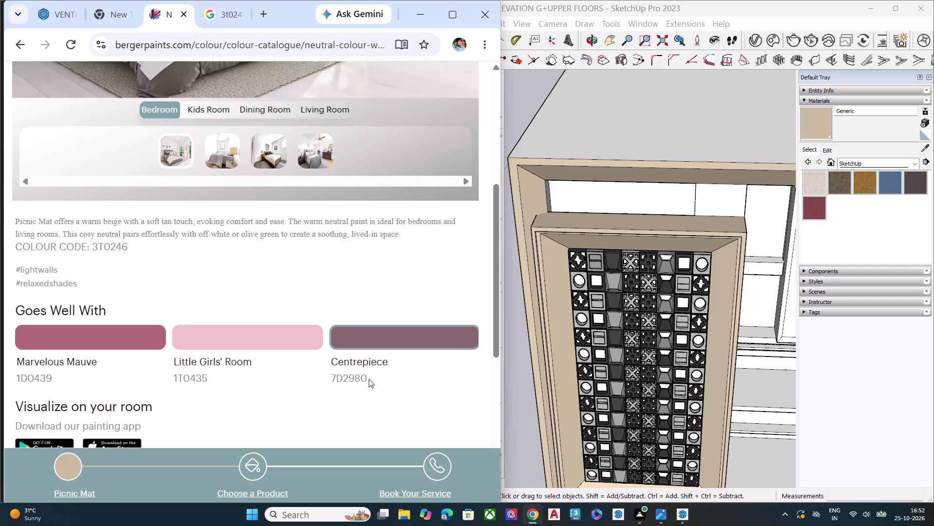
drag(369, 379, 316, 375)
click(379, 393)
drag(373, 381, 328, 382)
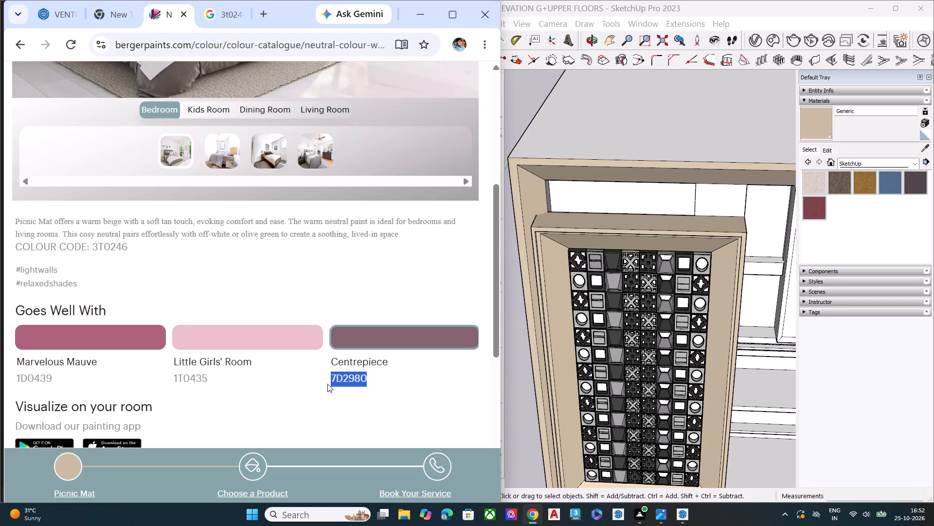
key(ctrl+c)
Replace the shade code in the Google query with 7D2980 and search for its Berger Paints SketchUp RGB values.
click(227, 17)
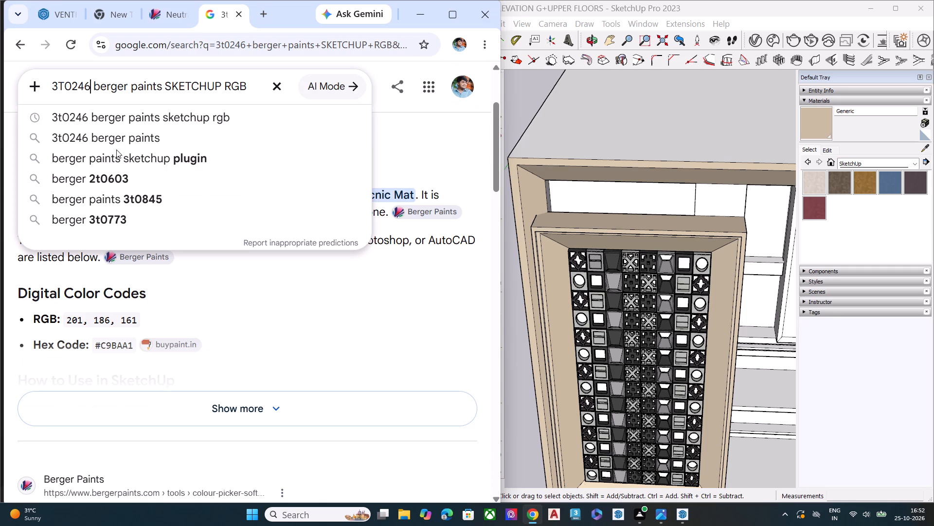
drag(88, 86, 52, 87)
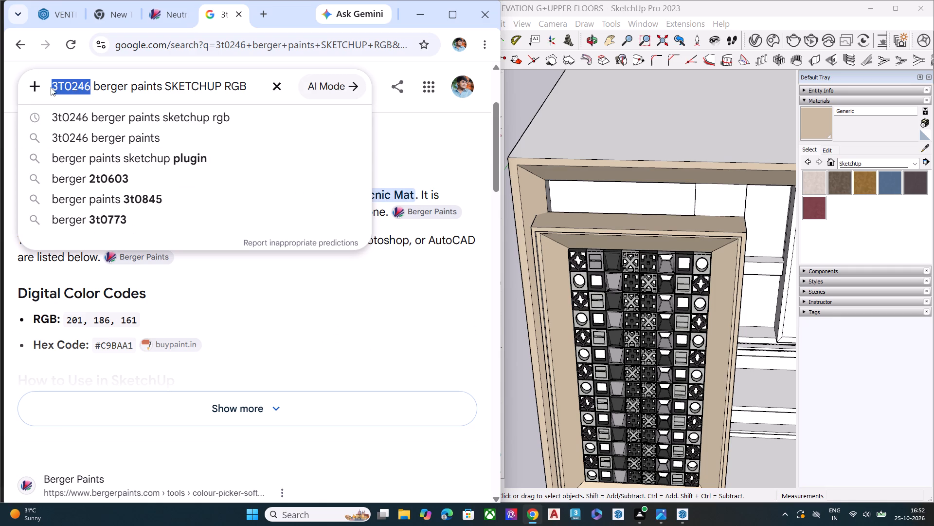
key(ctrl+v)
key(Return)
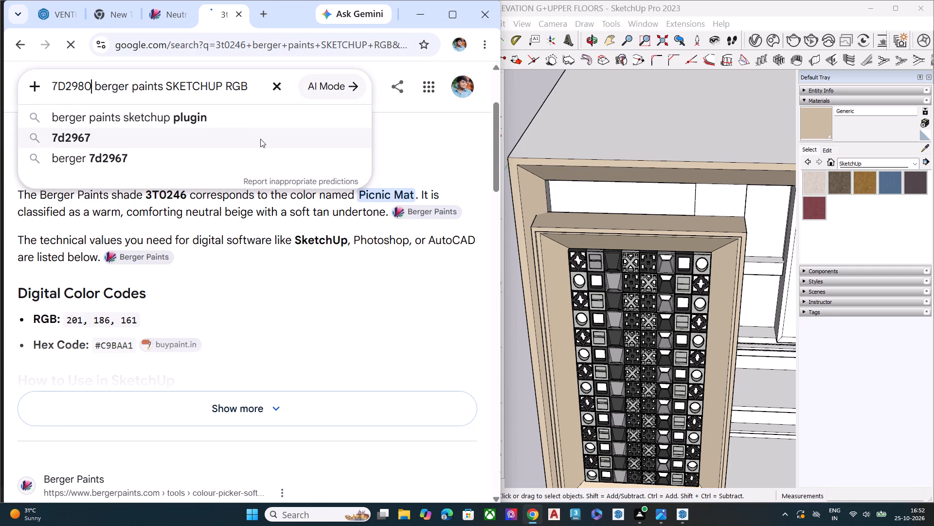
Create a new Generic material in the V-Ray Asset Editor.
scroll(680, 255, down, 7)
middle_drag(689, 359, 707, 216)
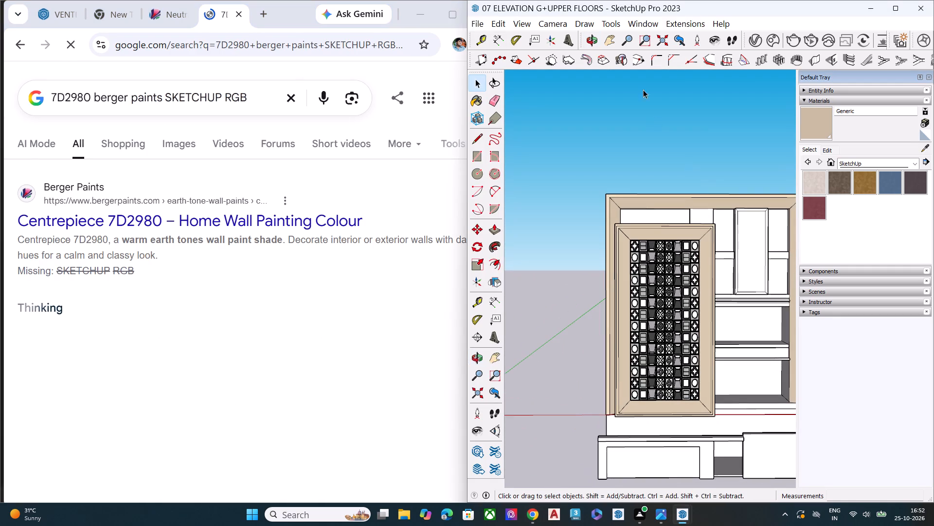
click(763, 40)
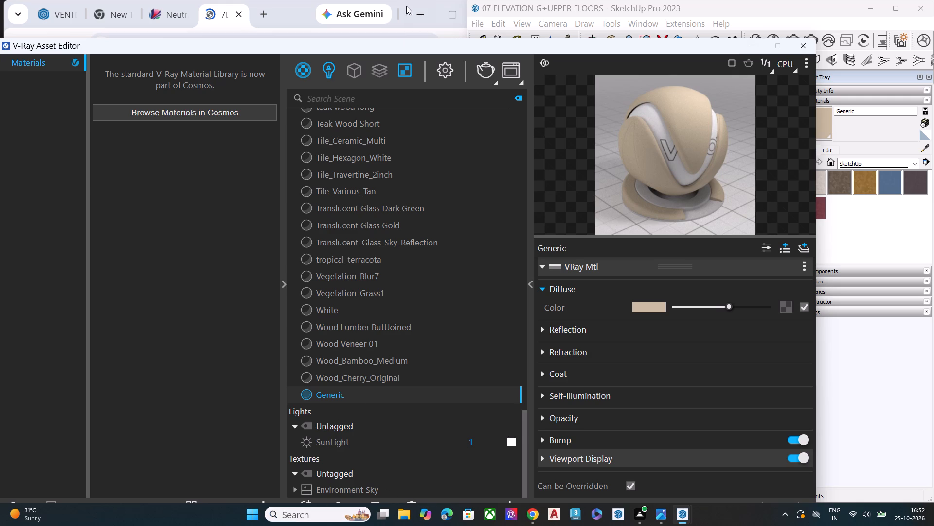
drag(416, 49, 430, 18)
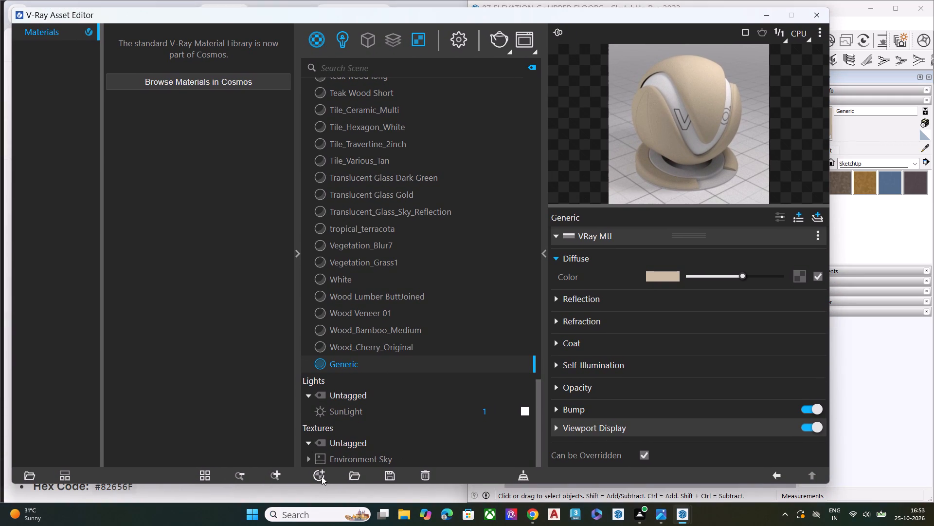
click(322, 476)
click(354, 457)
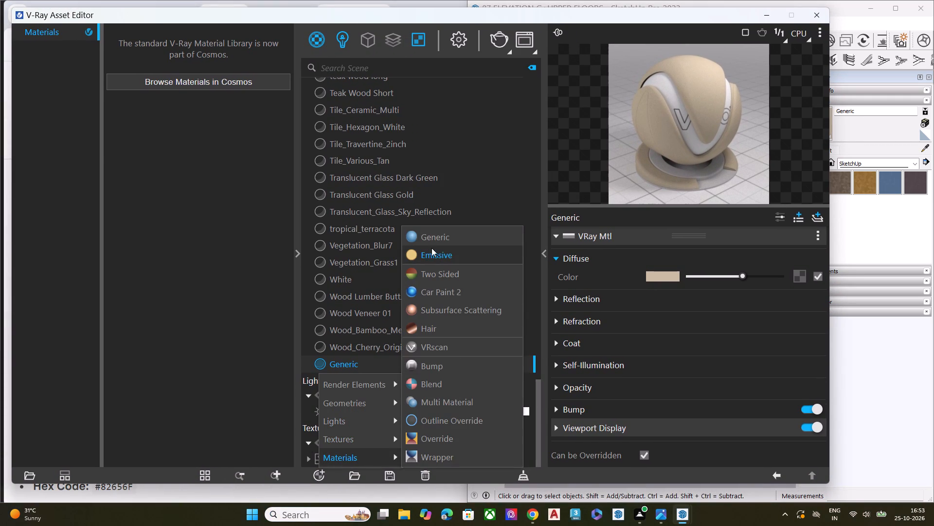
click(438, 240)
right_click(393, 383)
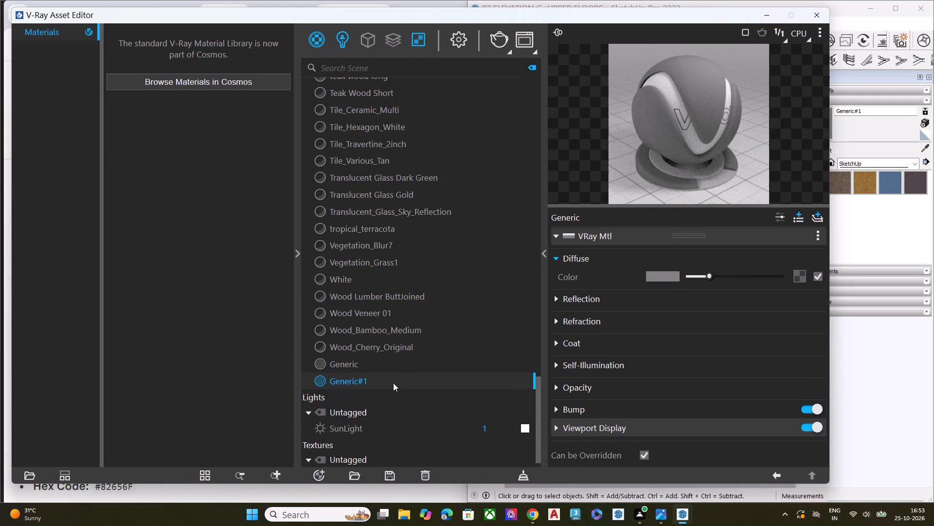
click(404, 409)
Set the red value of the new material's diffuse colour to 130, keeping the search result's RGB values in view.
click(661, 276)
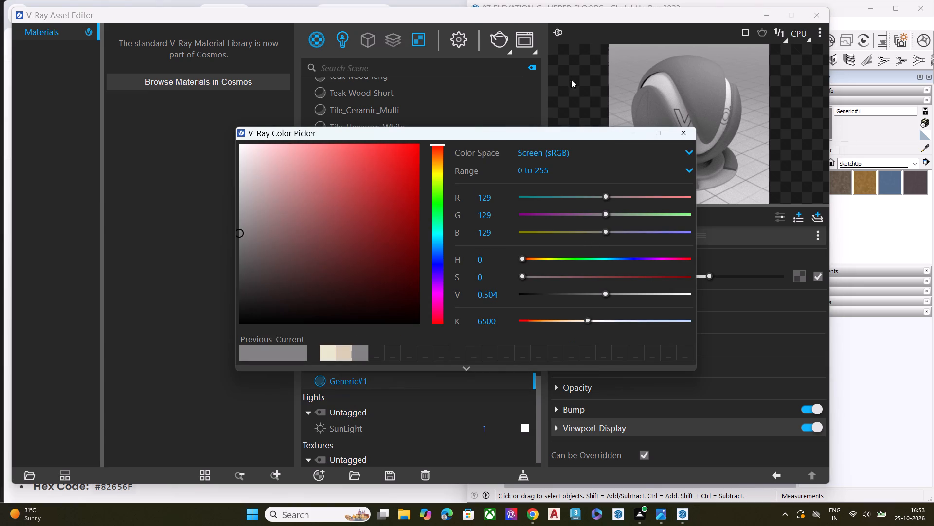
drag(584, 22, 888, 0)
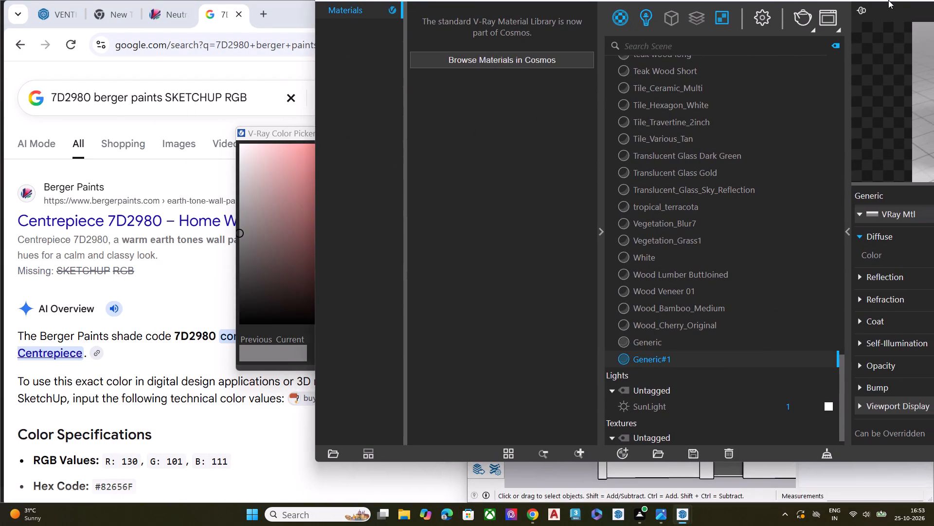
drag(888, 0, 922, 15)
click(311, 192)
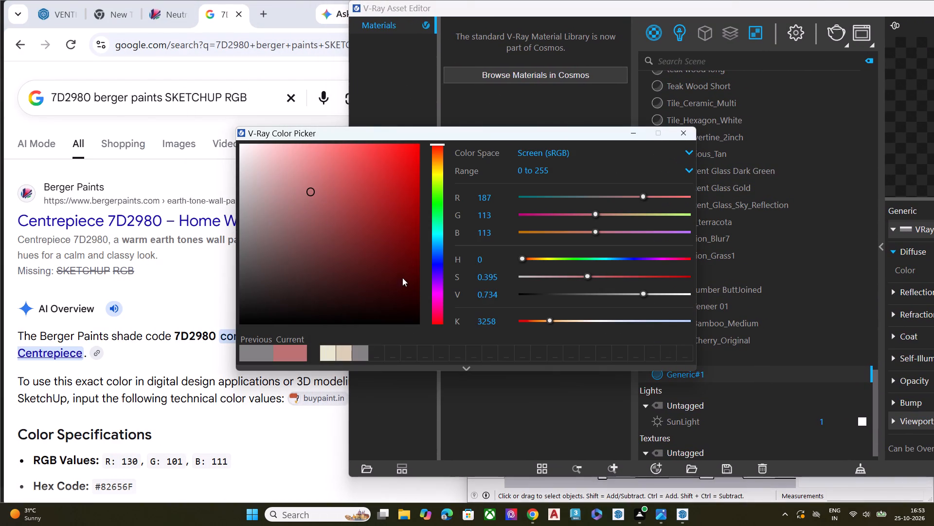
drag(398, 136, 442, 97)
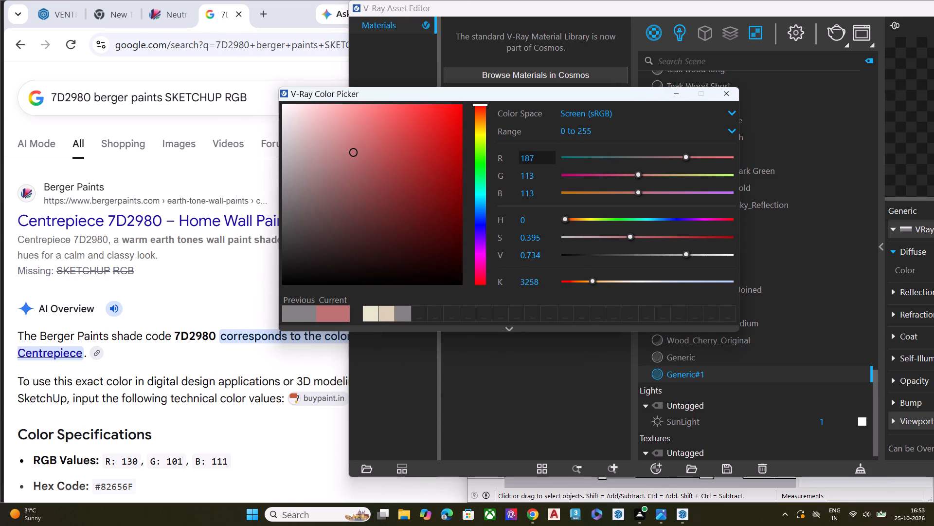
click(534, 154)
key(BackSpace)
key(BackSpace)
key(BackSpace)
key(BackSpace)
key(BackSpace)
key(BackSpace)
text(130)
key(Return)
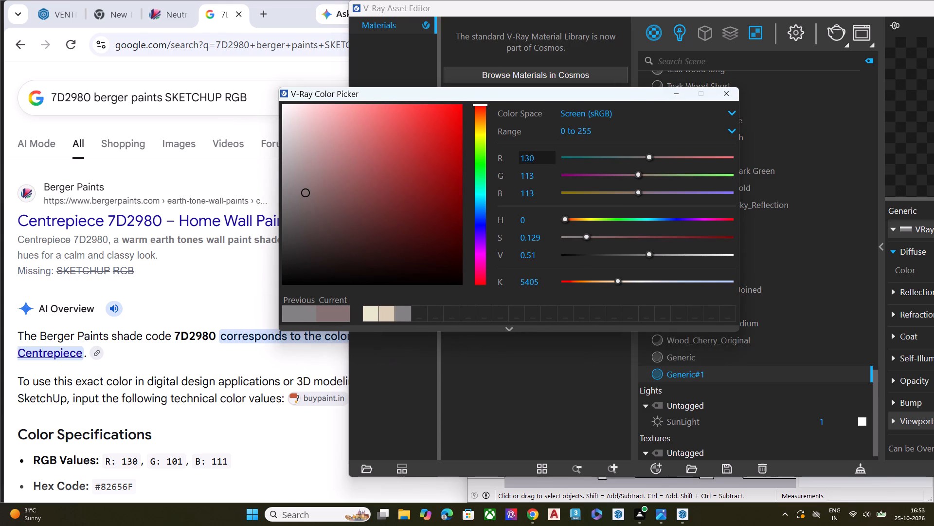
Set the green value of the diffuse colour to 101.
click(543, 181)
key(BackSpace)
key(BackSpace)
key(BackSpace)
key(BackSpace)
key(BackSpace)
key(BackSpace)
key(BackSpace)
text(101)
key(Return)
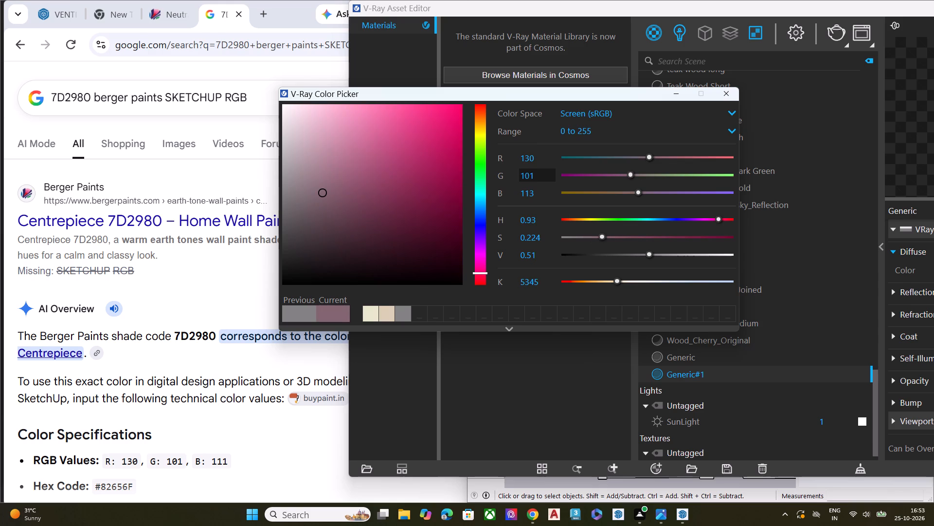
Set the blue value of the diffuse colour to 111 and close the colour picker.
click(545, 191)
key(BackSpace)
key(BackSpace)
key(BackSpace)
text(111)
key(Return)
click(725, 97)
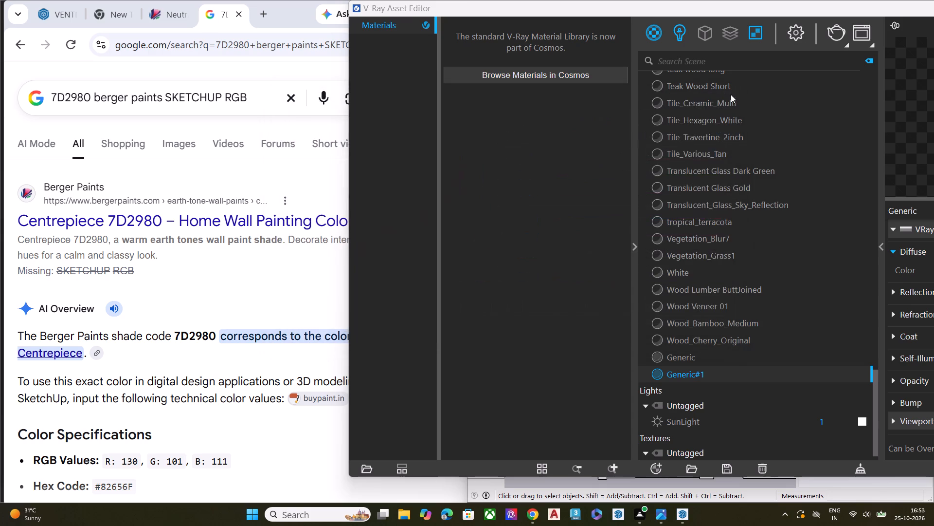
Minimize the asset editor and make Generic#1 the active paint material in SketchUp.
drag(803, 10, 450, 2)
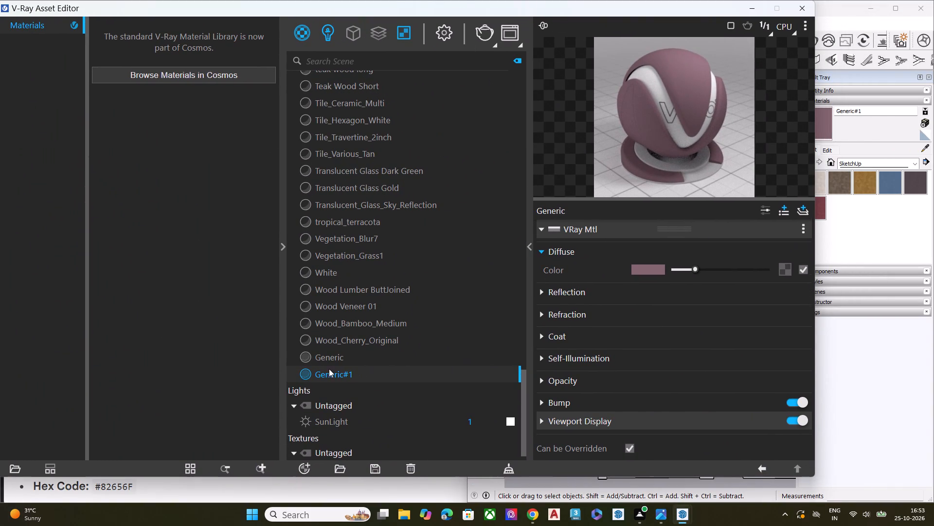
click(328, 375)
click(753, 7)
click(817, 111)
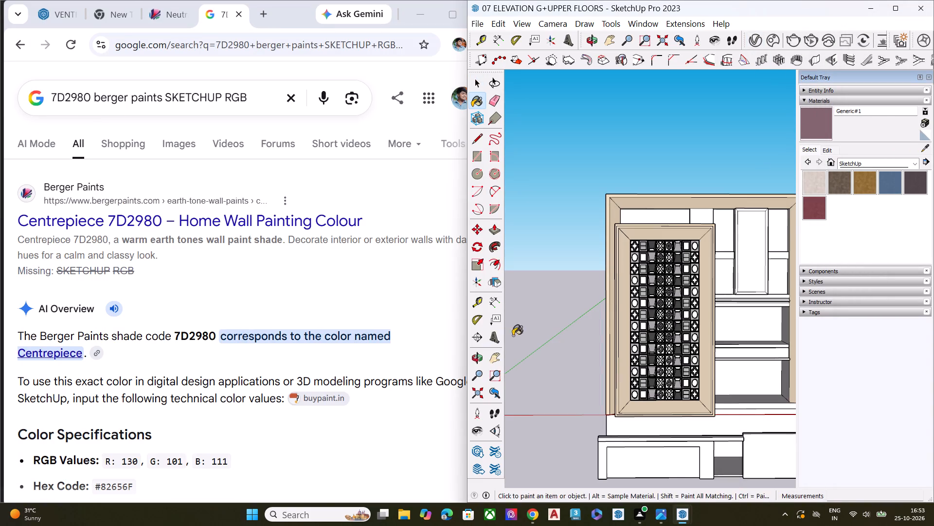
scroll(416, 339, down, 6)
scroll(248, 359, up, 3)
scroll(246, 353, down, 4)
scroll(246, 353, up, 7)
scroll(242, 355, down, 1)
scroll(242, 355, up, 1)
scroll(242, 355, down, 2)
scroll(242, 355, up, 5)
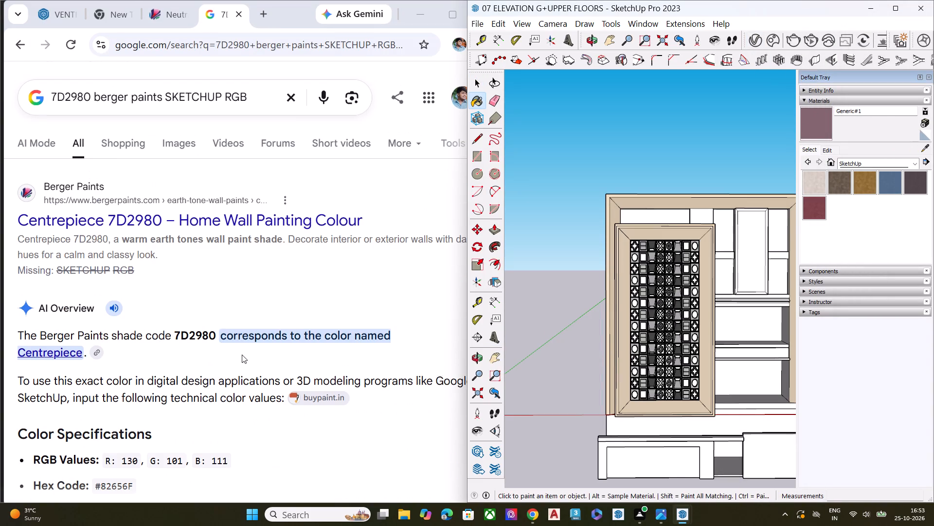
Bring up the reference photo and paint the wall face behind the jali screen with Generic#1.
click(666, 519)
scroll(406, 410, down, 3)
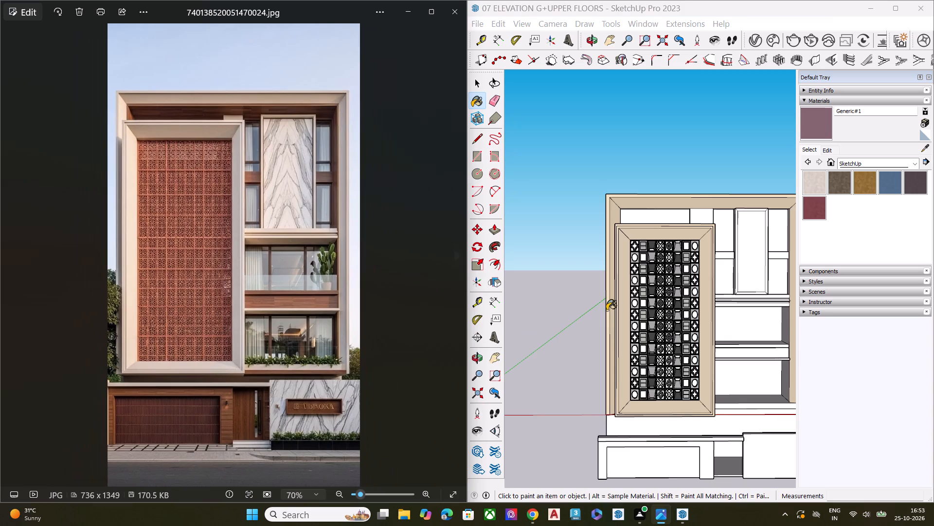
scroll(634, 305, down, 2)
middle_drag(668, 377, 688, 284)
scroll(688, 283, up, 7)
scroll(572, 305, down, 6)
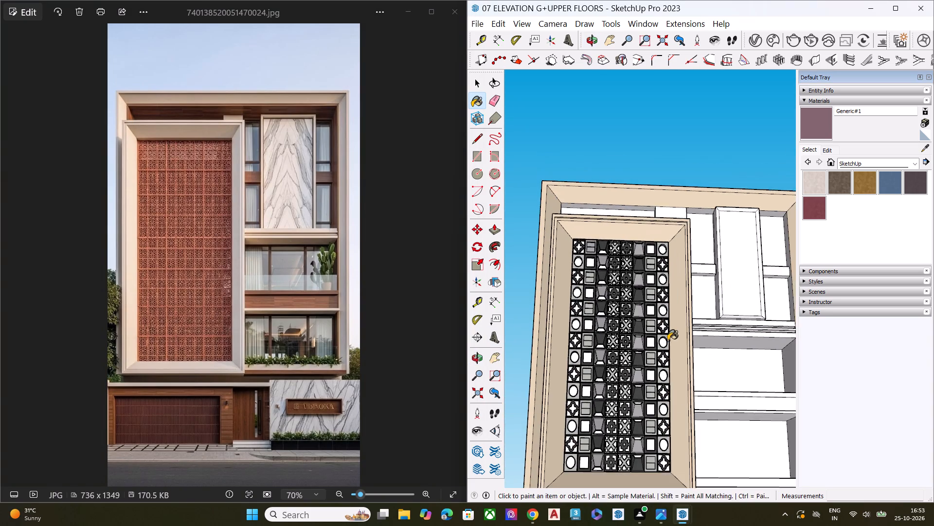
middle_drag(668, 340, 620, 379)
scroll(636, 273, up, 7)
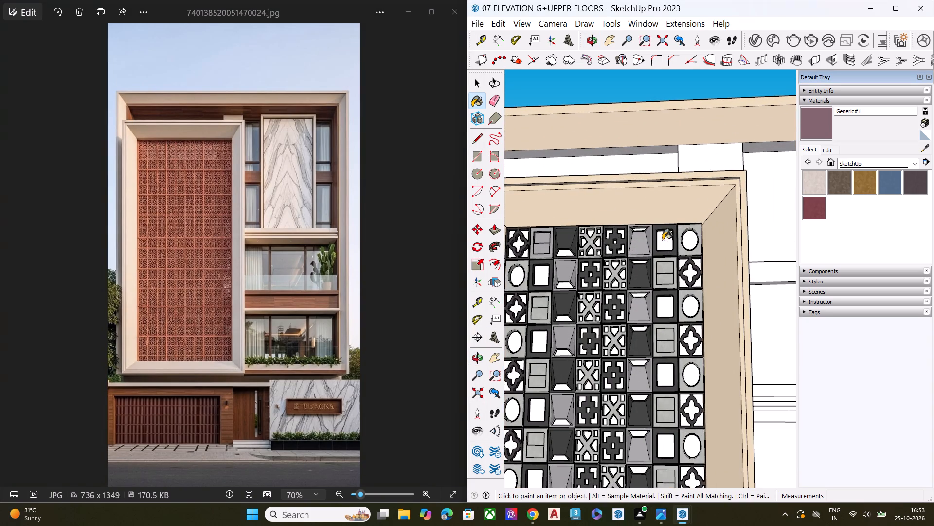
click(663, 240)
Paint the recessed wall faces above the jali frame and the four faces flanking the tall vertical panel with Generic#1.
scroll(617, 357, down, 8)
middle_drag(644, 374, 666, 423)
click(593, 258)
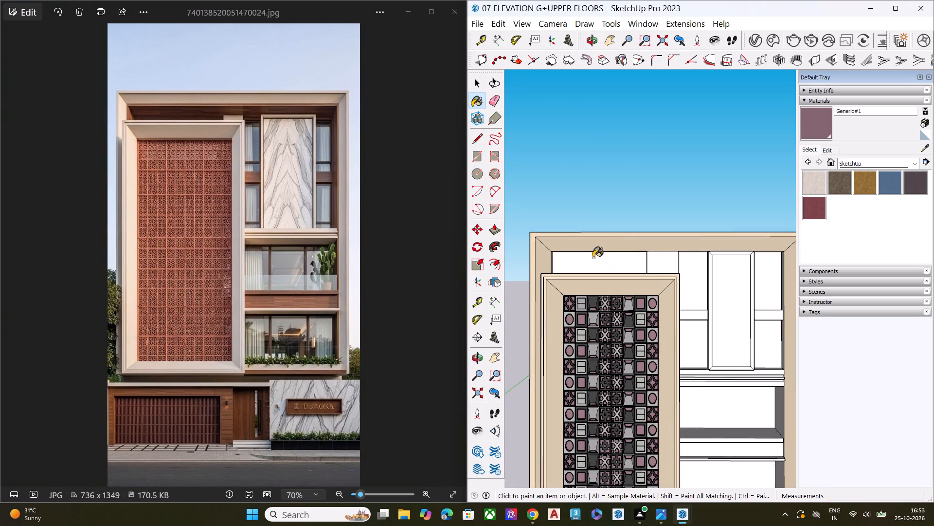
click(651, 264)
click(694, 274)
click(695, 341)
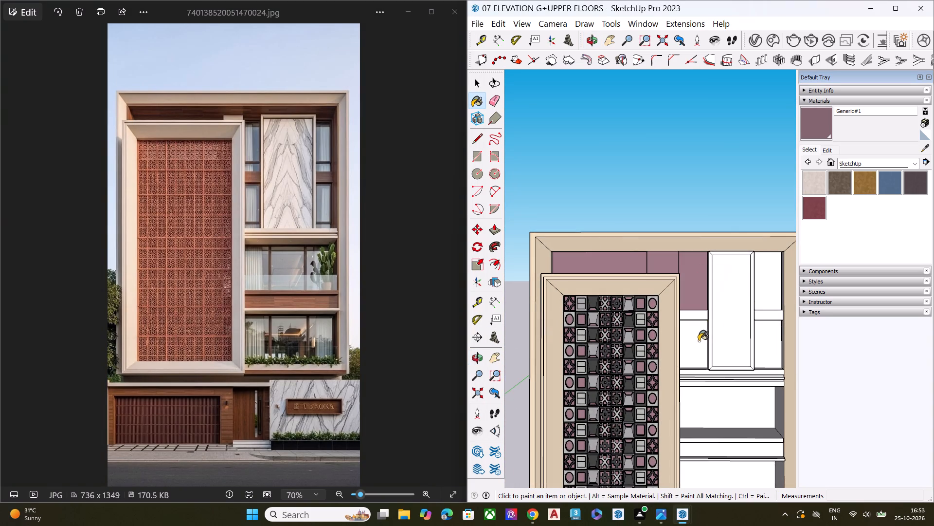
click(767, 290)
click(774, 354)
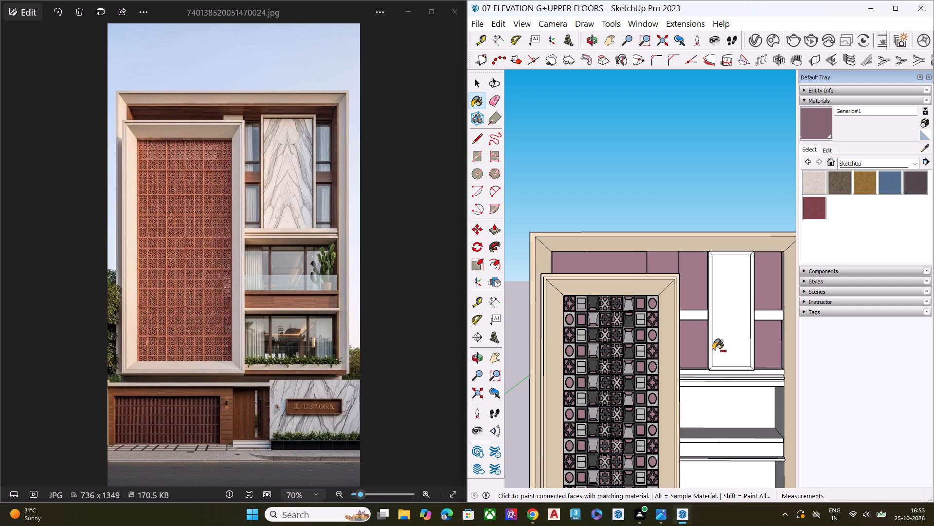
Undo the painting of the four recessed wall faces flanking the tall vertical panel.
key(ctrl+z)
key(ctrl+z)
key(ctrl+z)
key(ctrl+z)
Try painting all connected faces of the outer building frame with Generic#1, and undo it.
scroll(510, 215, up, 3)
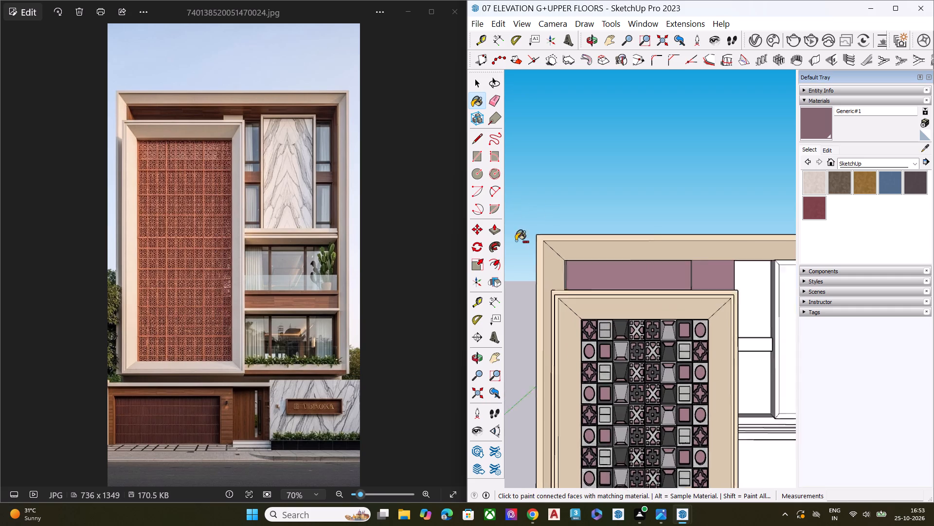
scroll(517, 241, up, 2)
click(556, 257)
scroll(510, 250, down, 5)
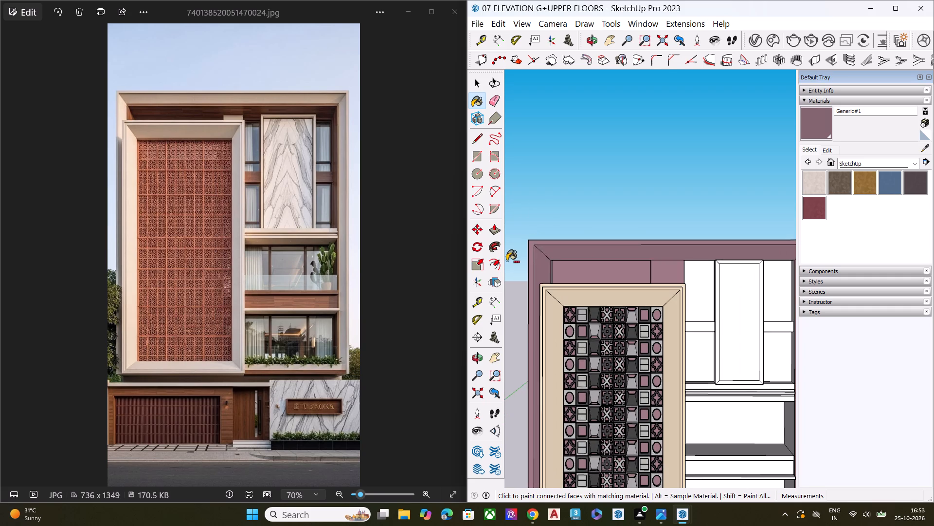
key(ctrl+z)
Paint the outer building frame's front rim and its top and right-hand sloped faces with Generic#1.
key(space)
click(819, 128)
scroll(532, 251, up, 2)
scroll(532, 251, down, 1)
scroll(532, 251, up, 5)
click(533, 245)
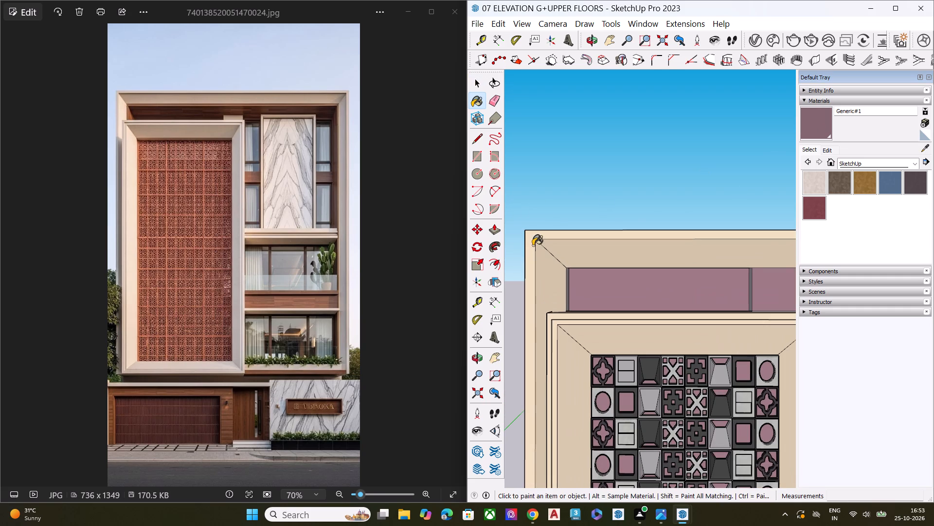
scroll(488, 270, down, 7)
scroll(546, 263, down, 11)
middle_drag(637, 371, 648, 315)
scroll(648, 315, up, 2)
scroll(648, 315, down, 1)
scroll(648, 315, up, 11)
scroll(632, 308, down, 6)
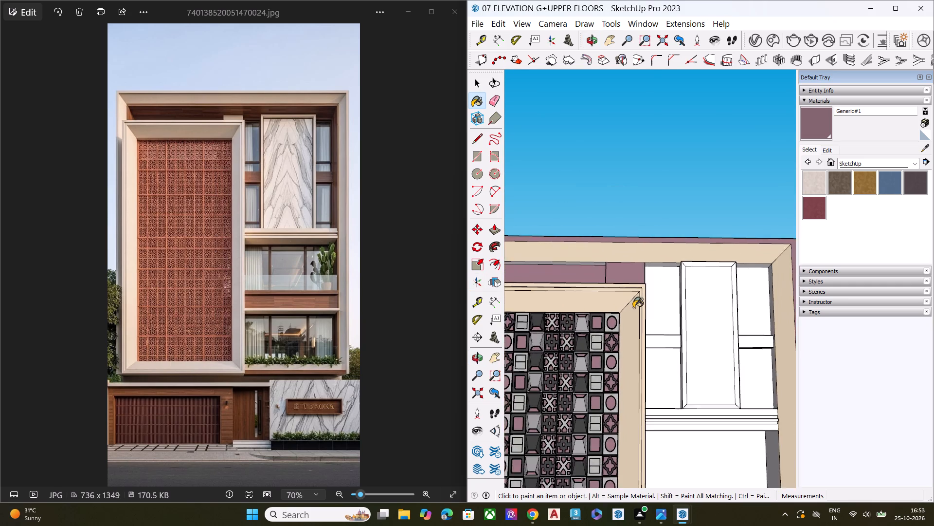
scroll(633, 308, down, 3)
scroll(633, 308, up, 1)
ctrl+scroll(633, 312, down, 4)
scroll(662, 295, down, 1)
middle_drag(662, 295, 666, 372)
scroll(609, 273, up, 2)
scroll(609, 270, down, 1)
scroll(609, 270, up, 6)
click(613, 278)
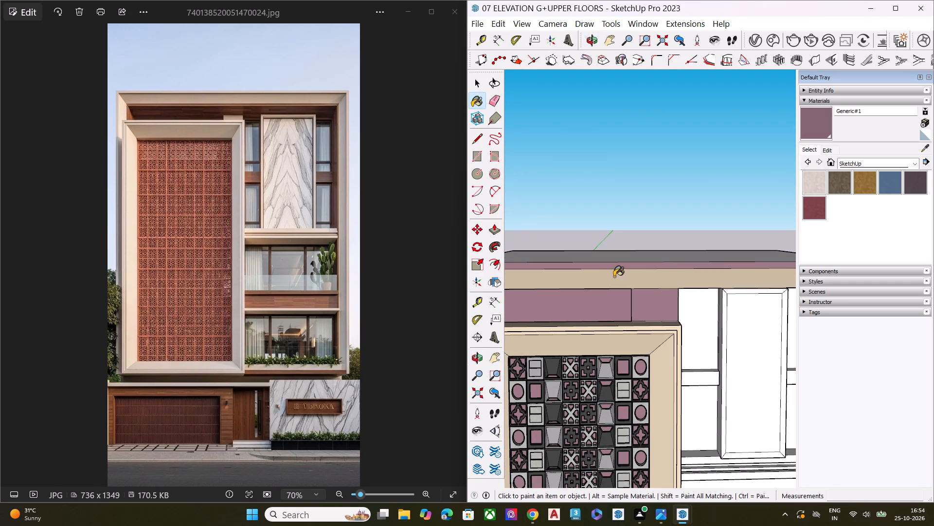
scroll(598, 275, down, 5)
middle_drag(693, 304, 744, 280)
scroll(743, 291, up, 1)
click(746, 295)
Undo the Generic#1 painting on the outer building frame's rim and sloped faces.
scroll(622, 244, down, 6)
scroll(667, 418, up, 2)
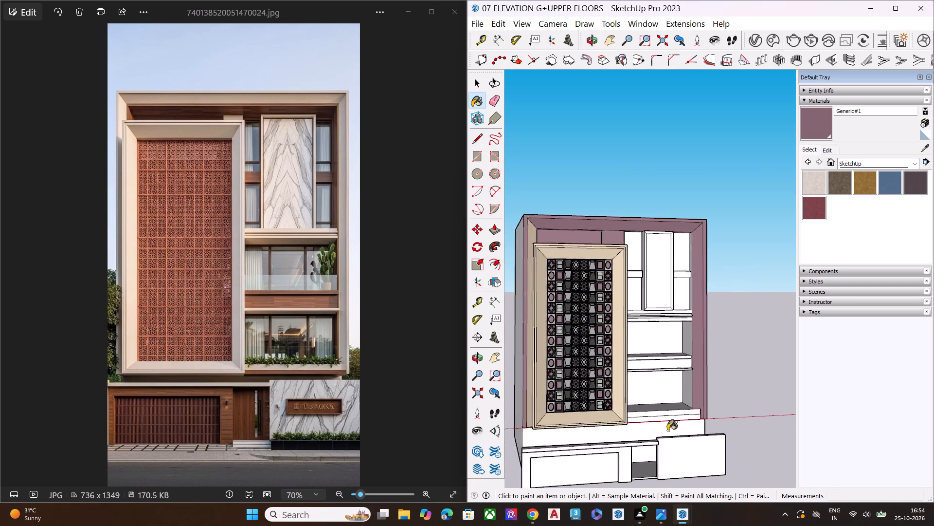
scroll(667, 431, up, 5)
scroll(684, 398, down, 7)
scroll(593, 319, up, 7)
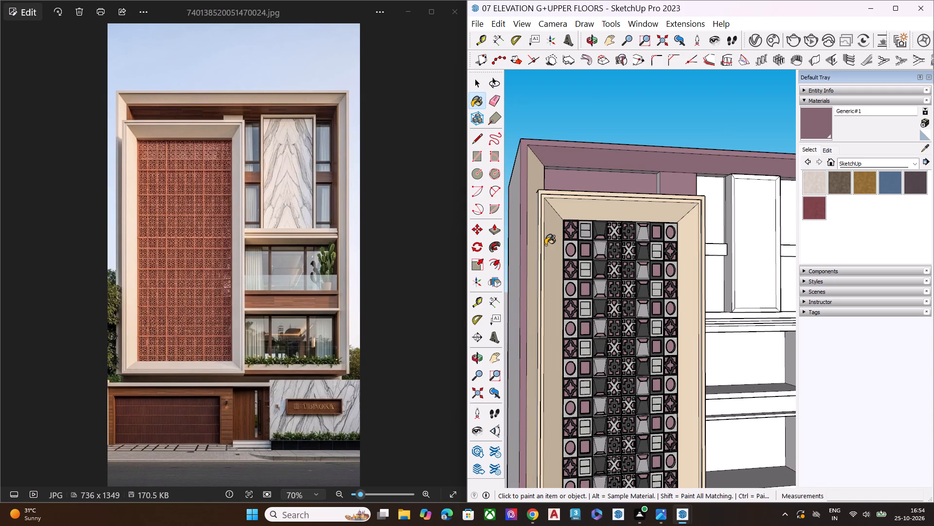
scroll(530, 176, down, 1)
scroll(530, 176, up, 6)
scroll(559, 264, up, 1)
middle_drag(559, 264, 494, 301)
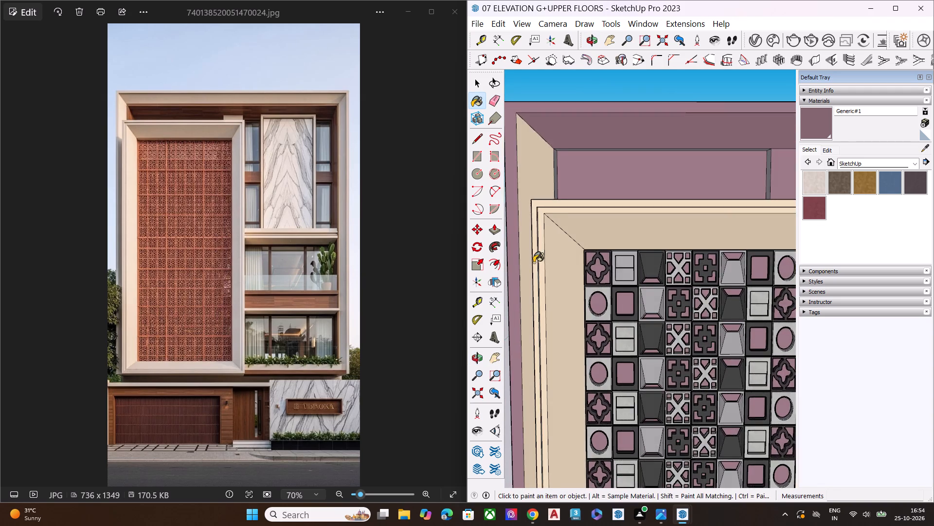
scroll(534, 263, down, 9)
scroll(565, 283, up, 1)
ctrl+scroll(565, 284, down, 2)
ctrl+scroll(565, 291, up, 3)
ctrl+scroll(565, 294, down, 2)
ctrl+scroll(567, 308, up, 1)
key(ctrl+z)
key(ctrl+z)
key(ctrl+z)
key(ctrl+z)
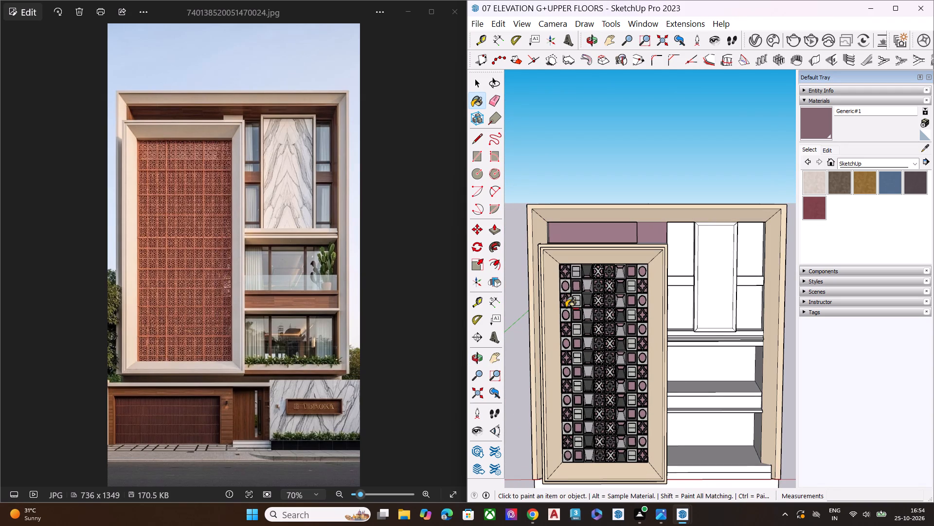
Undo the painting of the wall faces above the jali frame and behind the jali screen.
key(ctrl+z)
key(space)
key(ctrl+z)
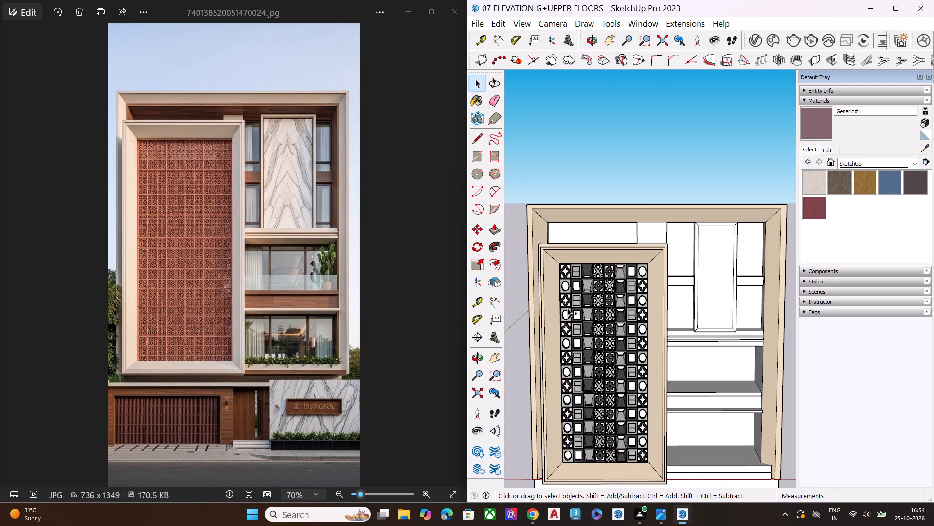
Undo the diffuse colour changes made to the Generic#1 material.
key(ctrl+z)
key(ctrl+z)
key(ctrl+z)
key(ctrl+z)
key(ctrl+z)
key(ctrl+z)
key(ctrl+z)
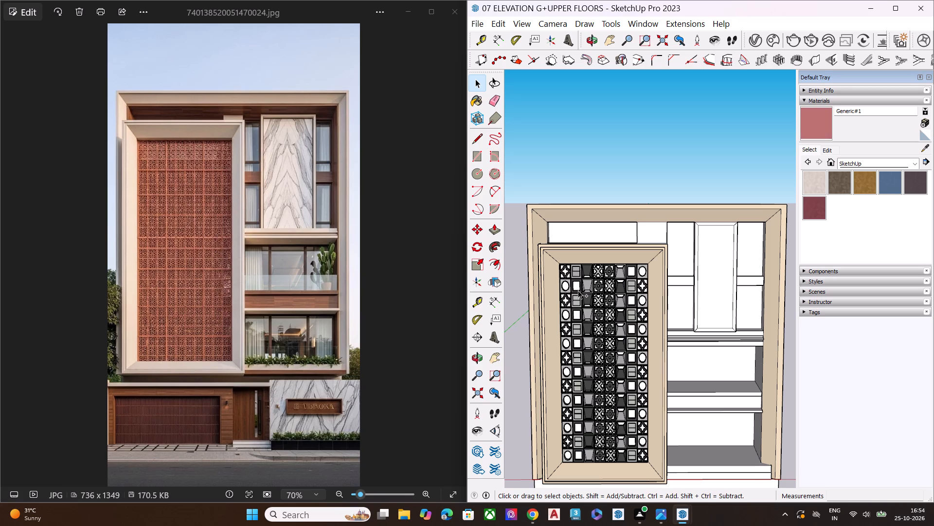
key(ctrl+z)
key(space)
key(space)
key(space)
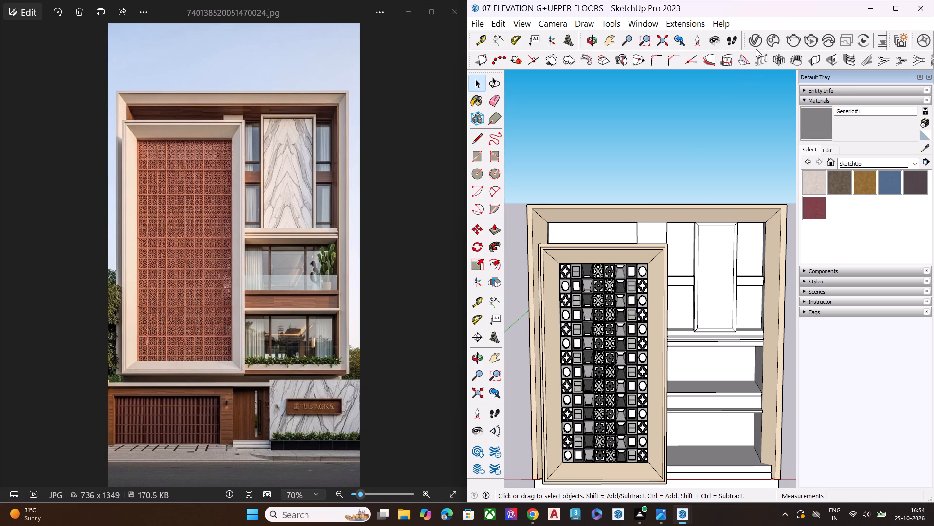
Open the diffuse colour of Generic#1 for editing in the V-Ray Asset Editor and clear its red value.
click(754, 44)
click(342, 370)
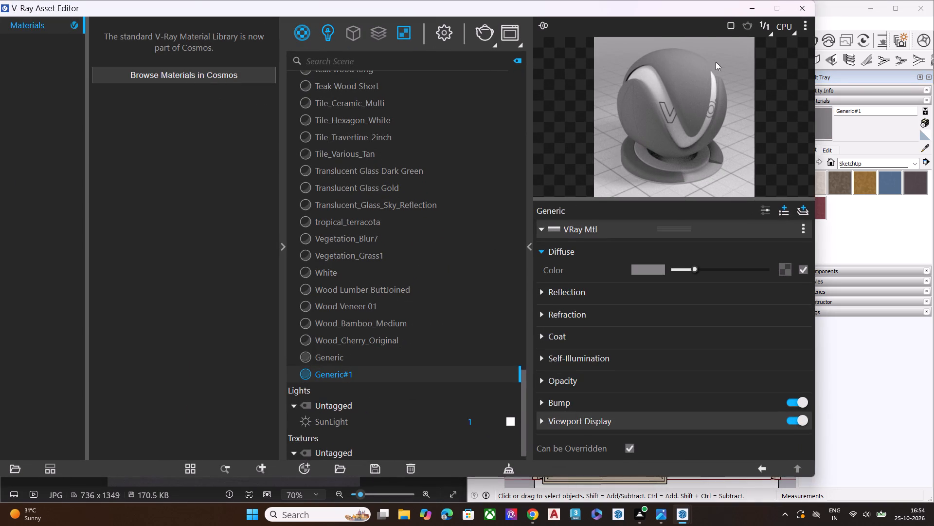
click(357, 380)
click(654, 264)
click(552, 156)
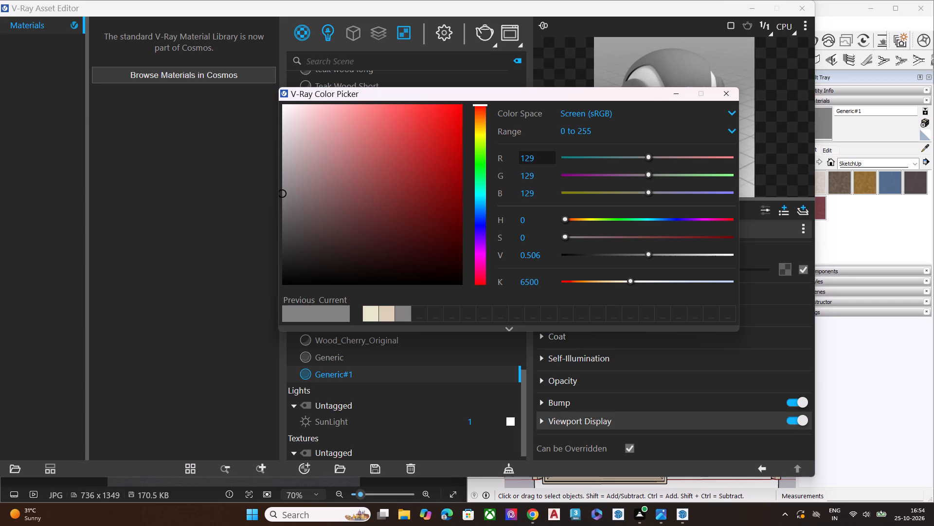
key(BackSpace)
key(BackSpace)
key(BackSpace)
key(BackSpace)
key(BackSpace)
key(BackSpace)
Bring up the Centrepiece 7D2980 search results in Chrome and arrange the V-Ray windows so its RGB values can be read.
click(527, 525)
drag(529, 96, 598, 112)
click(535, 525)
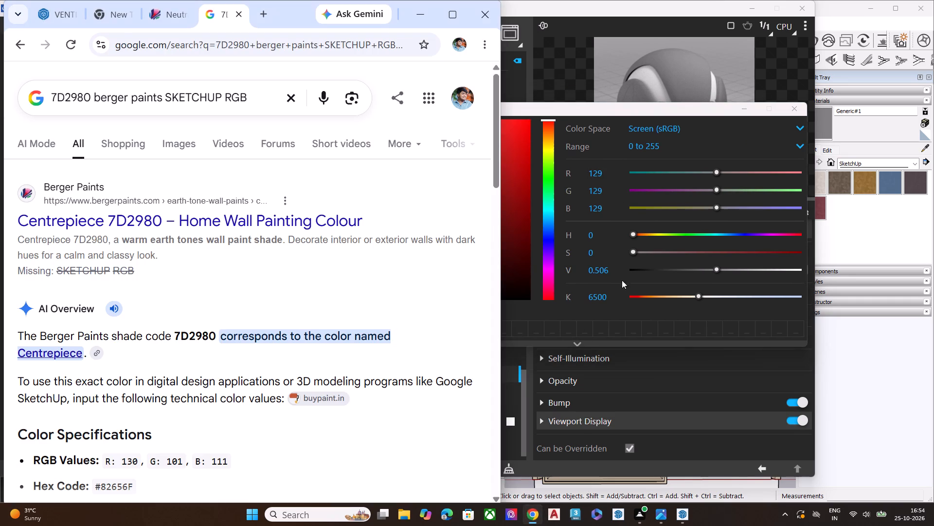
click(613, 172)
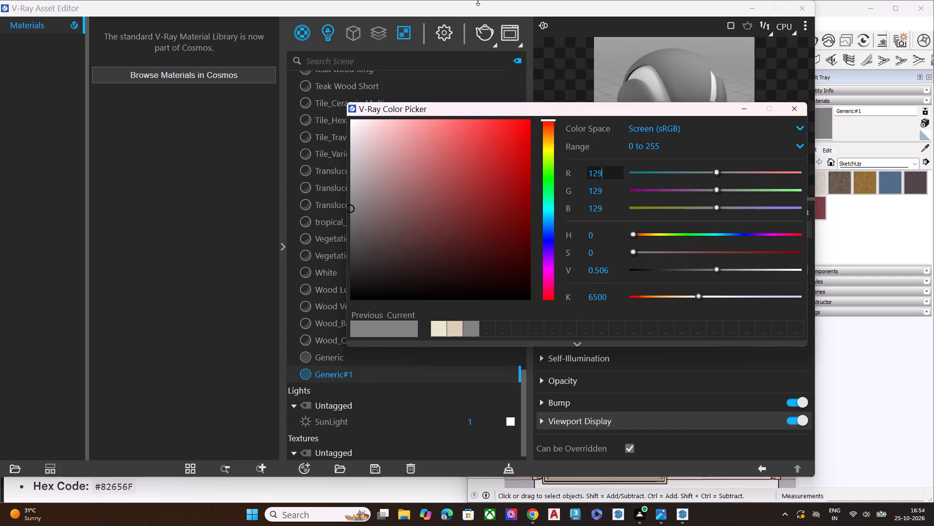
drag(469, 14, 805, 346)
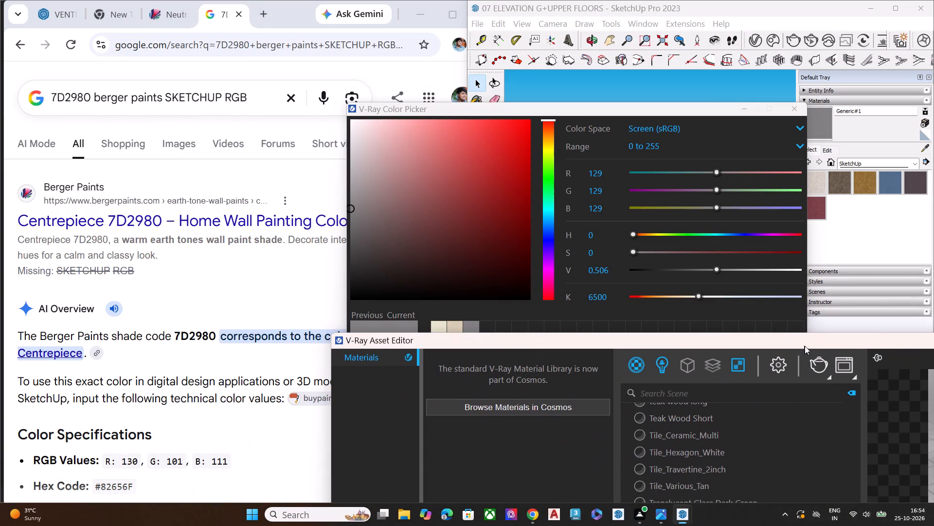
drag(805, 346, 797, 303)
Set Generic#1's diffuse colour to red 130, green 101 and blue 111.
click(620, 177)
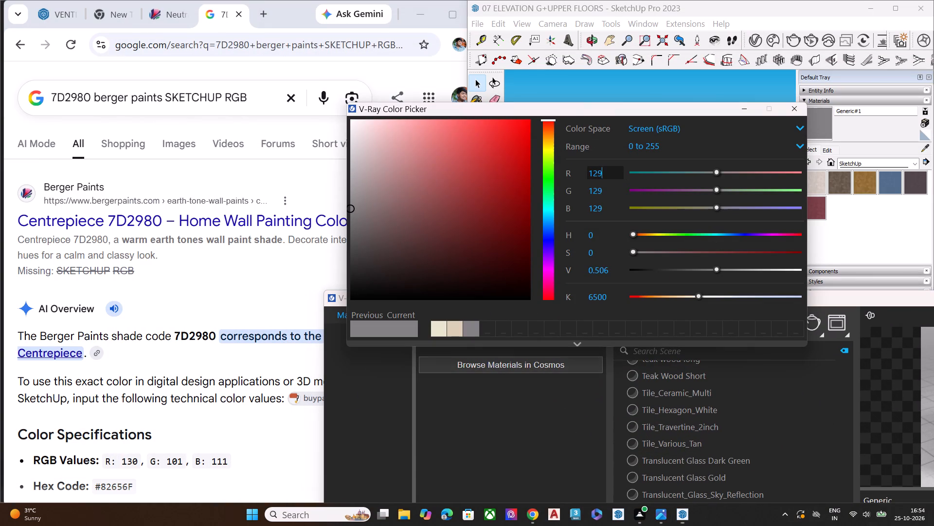
key(BackSpace)
key(BackSpace)
key(BackSpace)
key(BackSpace)
text(130)
key(Return)
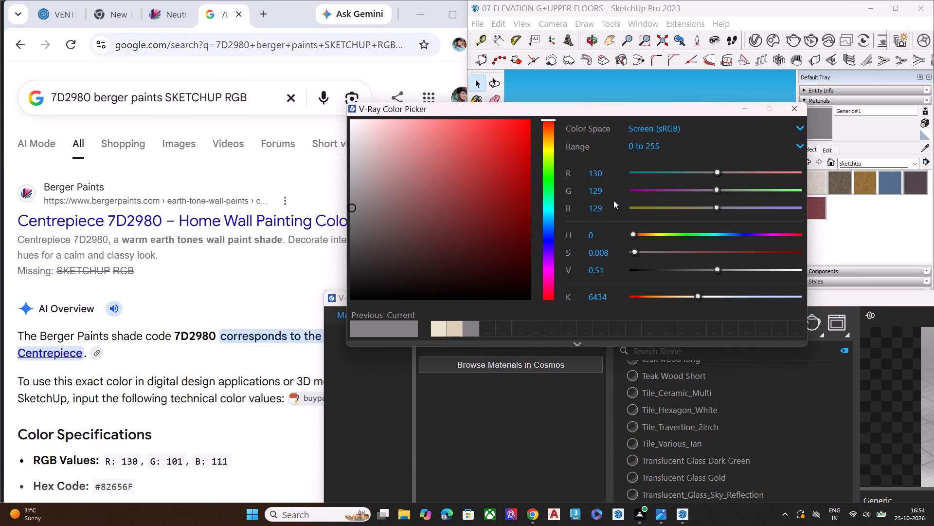
click(613, 195)
key(BackSpace)
key(BackSpace)
key(BackSpace)
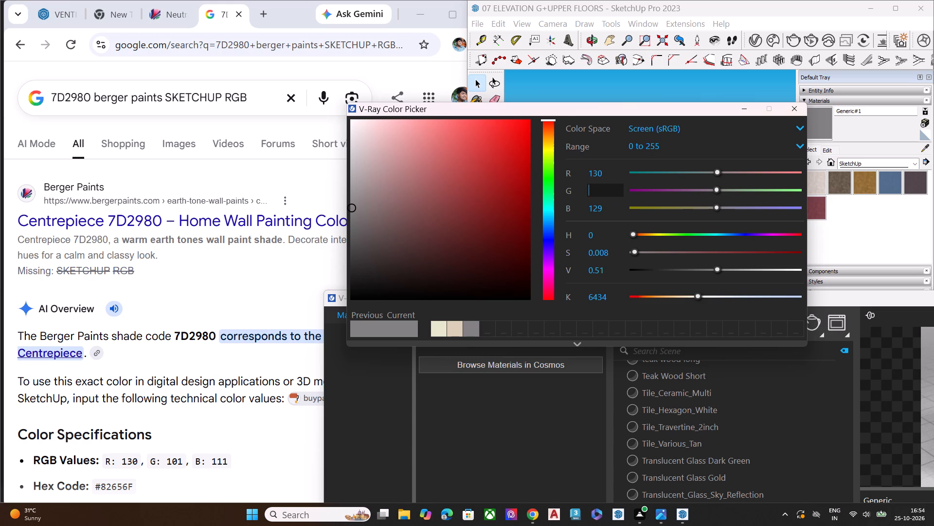
text(101)
key(Return)
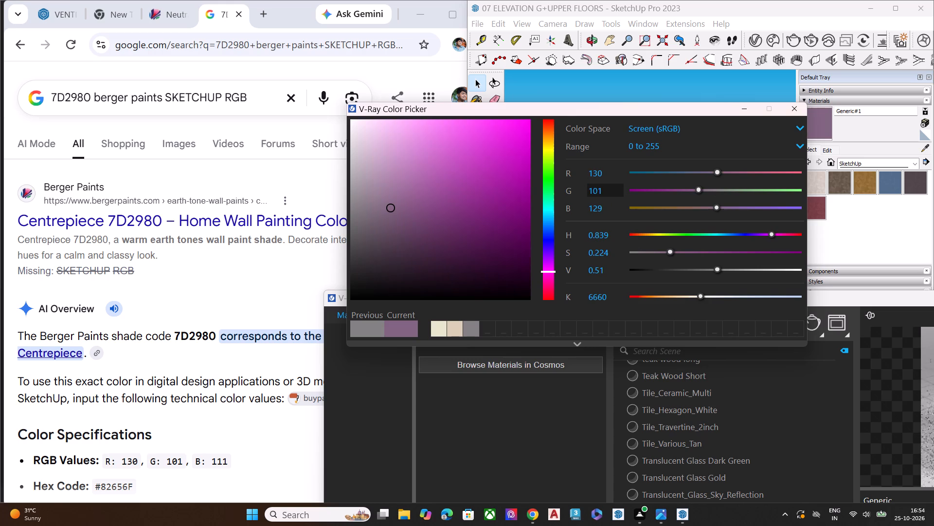
click(611, 211)
key(BackSpace)
key(BackSpace)
key(BackSpace)
text(111)
key(Return)
Move the asset editor back into view, select Generic#1, and minimize the editor and colour picker.
scroll(611, 211, down, 1)
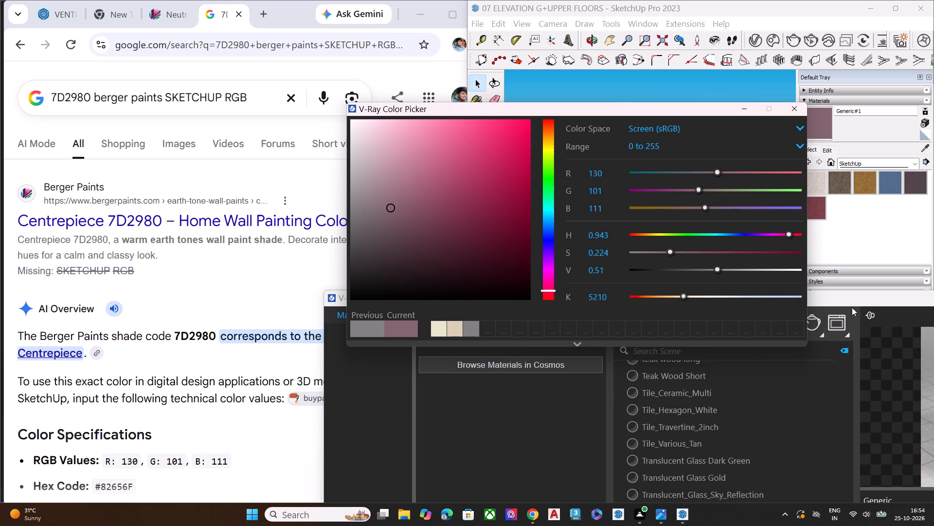
drag(861, 298, 457, 310)
click(678, 307)
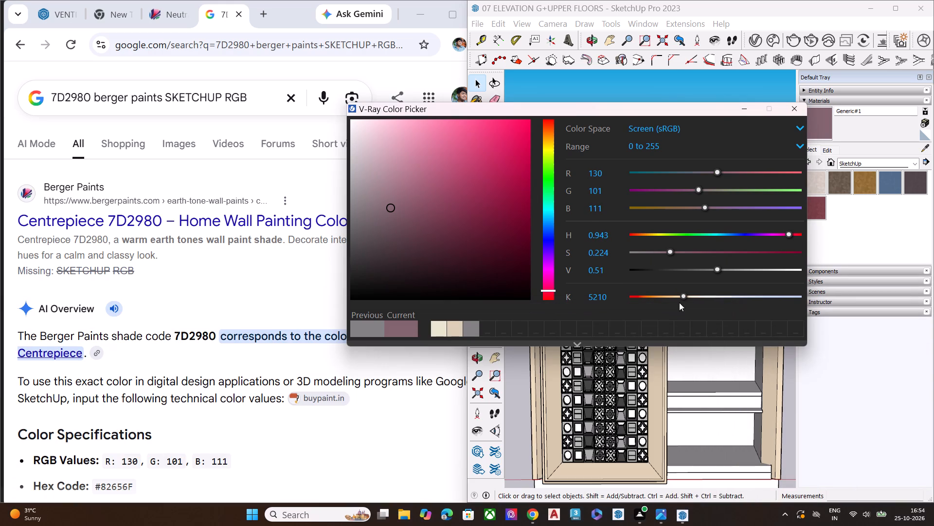
click(754, 39)
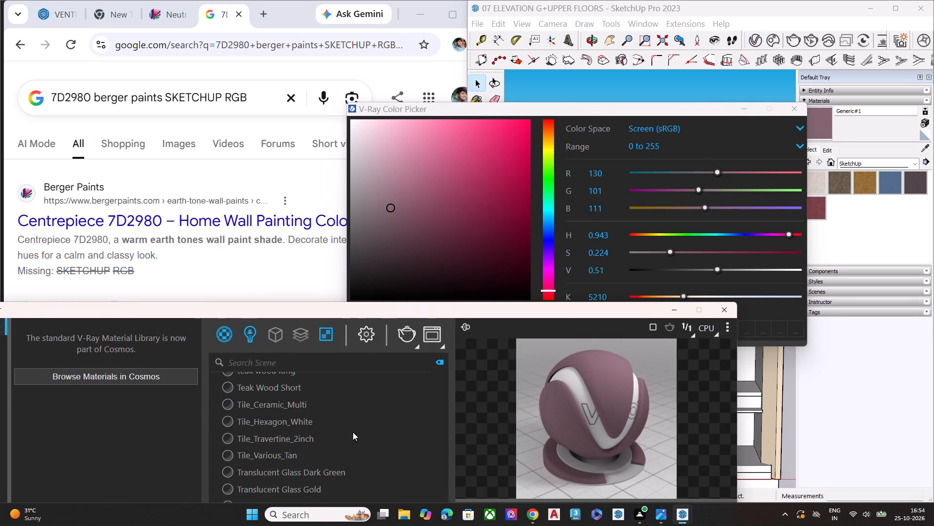
drag(376, 312, 459, 46)
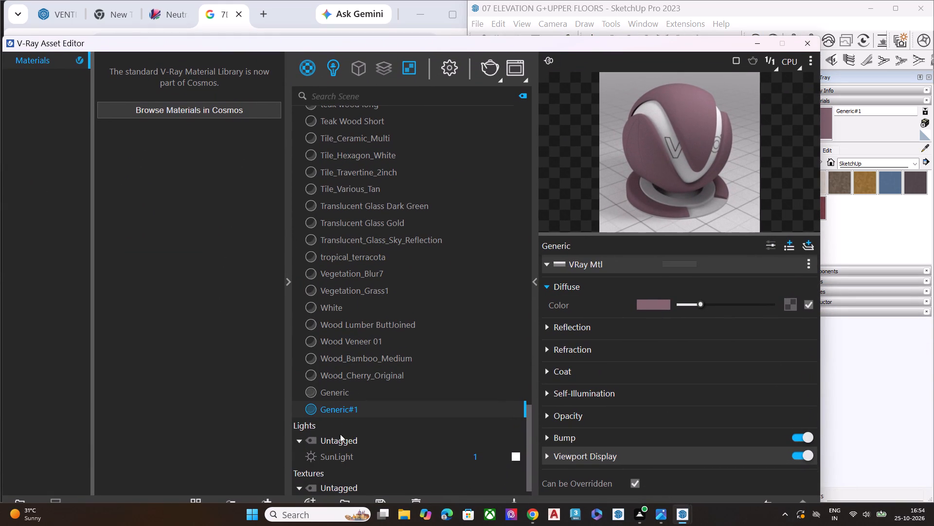
click(341, 414)
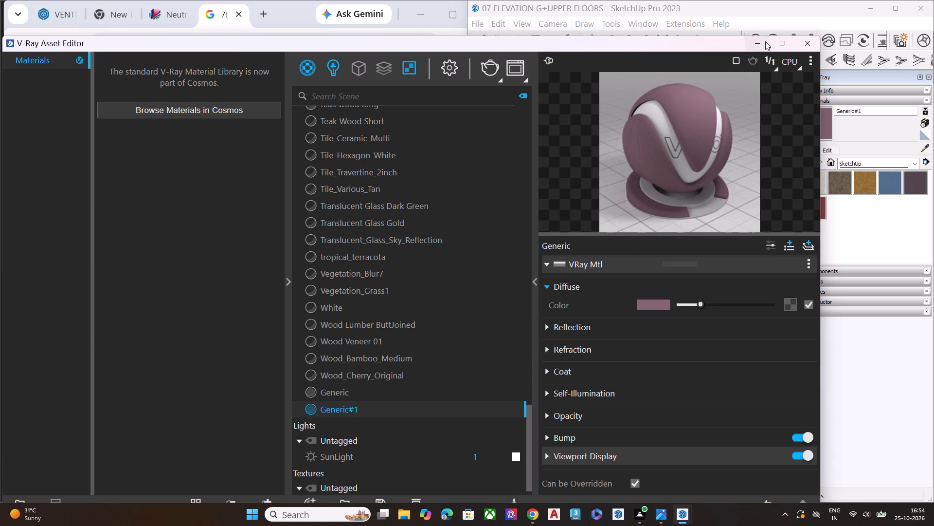
click(761, 45)
click(736, 110)
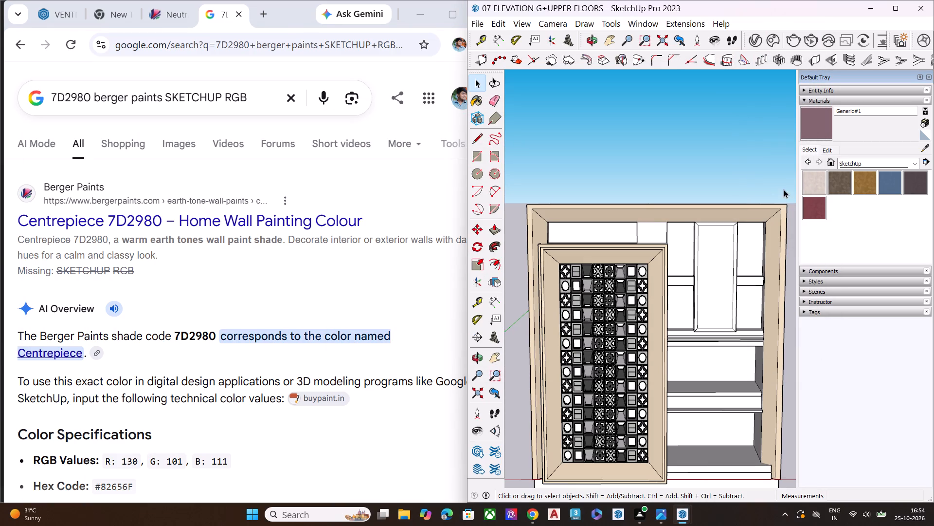
Paint the four sloped inner faces of the frame around the jali screen with Generic#1.
click(816, 125)
scroll(550, 279, down, 5)
middle_drag(616, 376, 589, 234)
scroll(591, 241, up, 7)
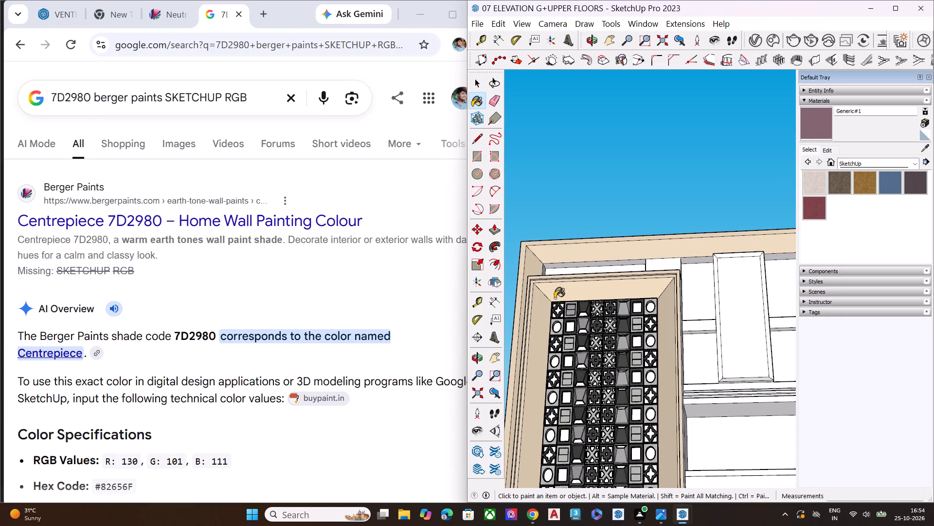
click(531, 319)
click(548, 305)
click(560, 296)
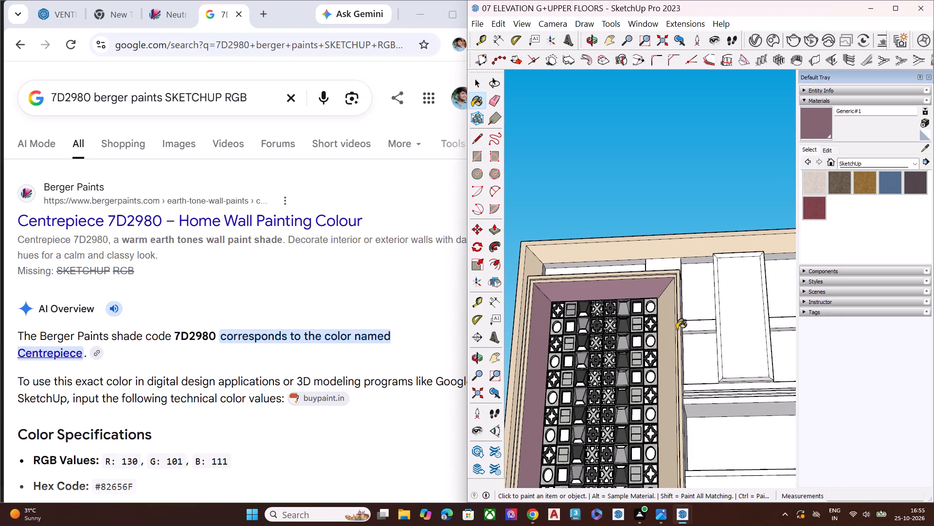
click(667, 333)
scroll(676, 285, down, 6)
middle_drag(654, 384, 660, 492)
scroll(659, 494, up, 8)
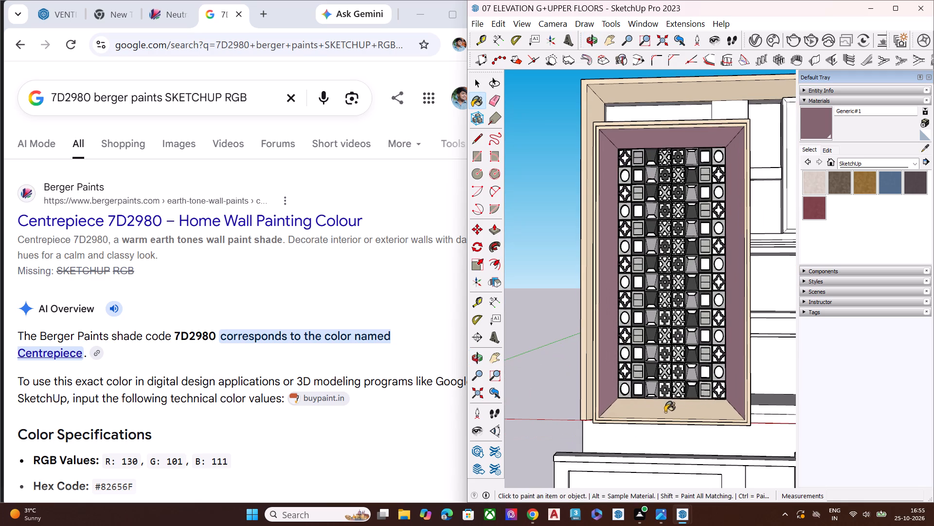
click(665, 412)
middle_drag(606, 416, 716, 359)
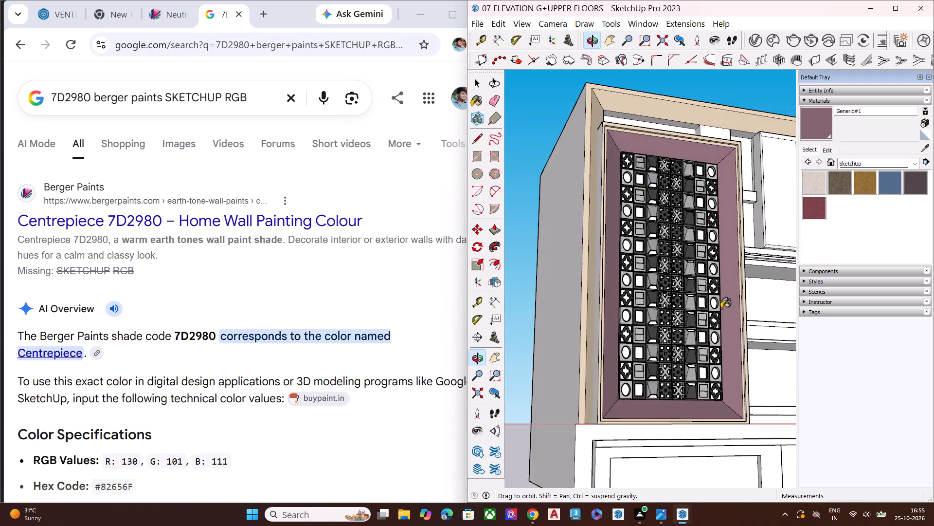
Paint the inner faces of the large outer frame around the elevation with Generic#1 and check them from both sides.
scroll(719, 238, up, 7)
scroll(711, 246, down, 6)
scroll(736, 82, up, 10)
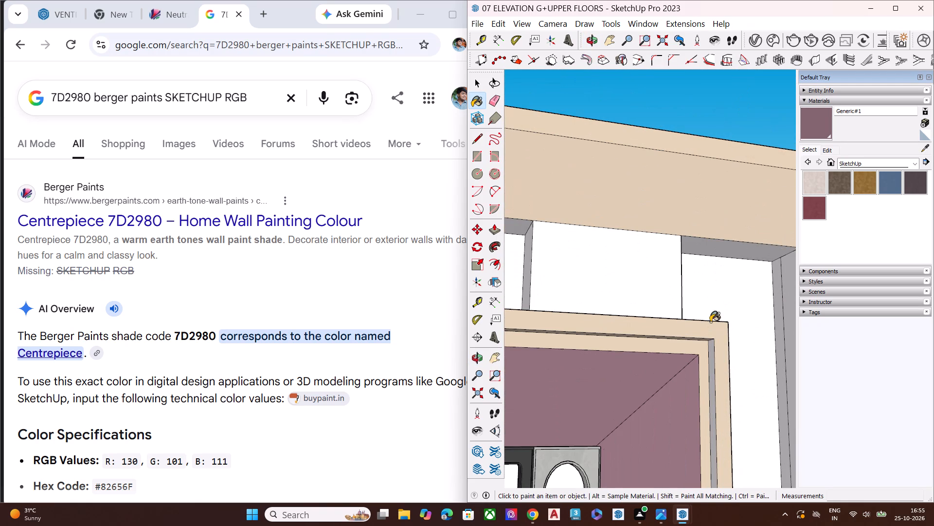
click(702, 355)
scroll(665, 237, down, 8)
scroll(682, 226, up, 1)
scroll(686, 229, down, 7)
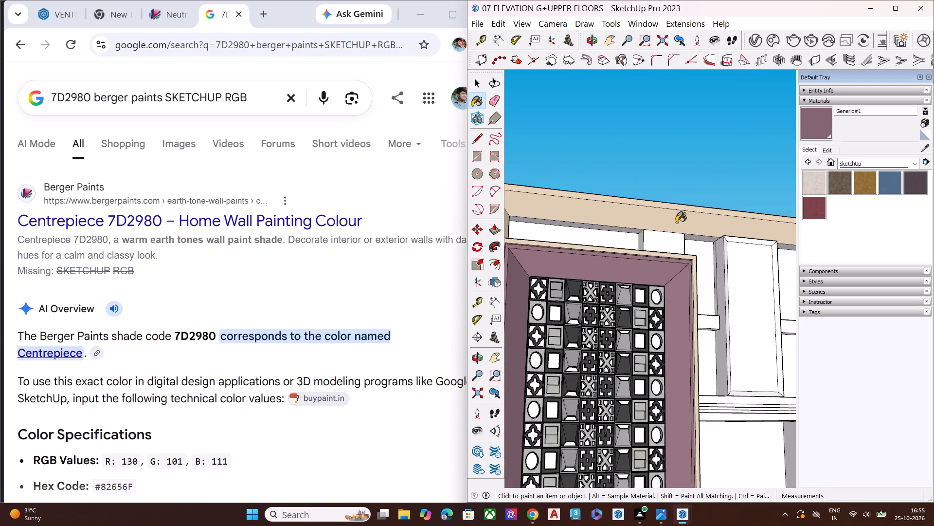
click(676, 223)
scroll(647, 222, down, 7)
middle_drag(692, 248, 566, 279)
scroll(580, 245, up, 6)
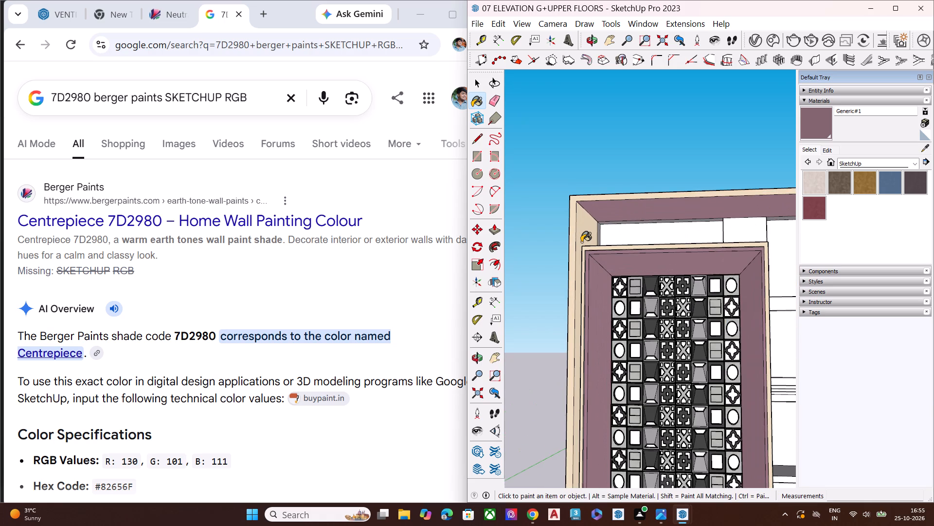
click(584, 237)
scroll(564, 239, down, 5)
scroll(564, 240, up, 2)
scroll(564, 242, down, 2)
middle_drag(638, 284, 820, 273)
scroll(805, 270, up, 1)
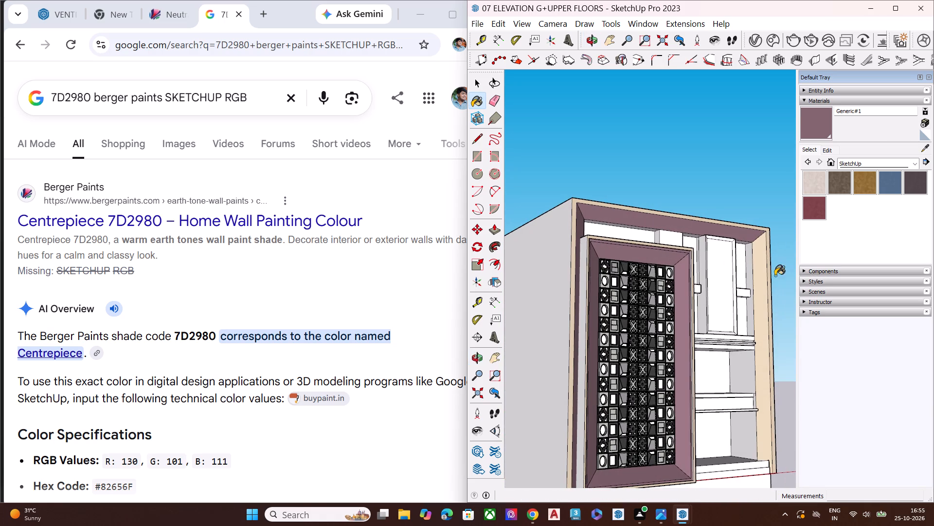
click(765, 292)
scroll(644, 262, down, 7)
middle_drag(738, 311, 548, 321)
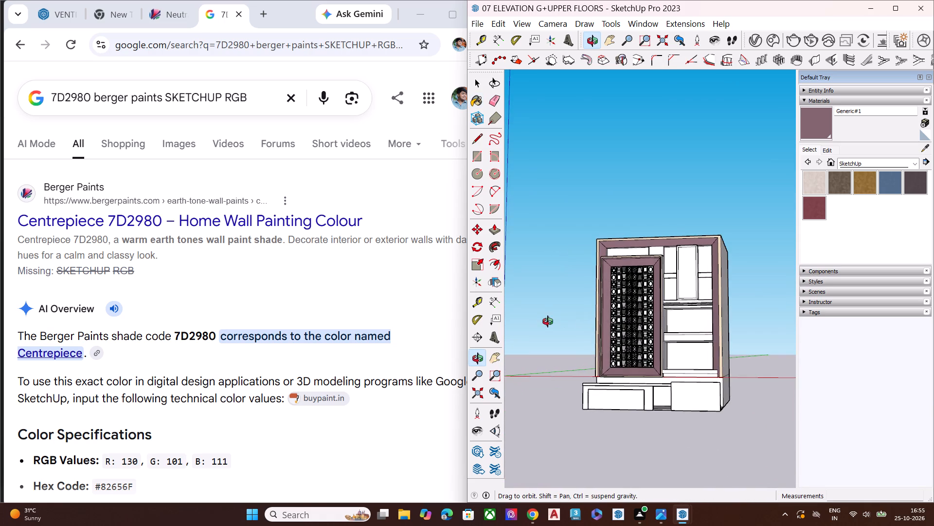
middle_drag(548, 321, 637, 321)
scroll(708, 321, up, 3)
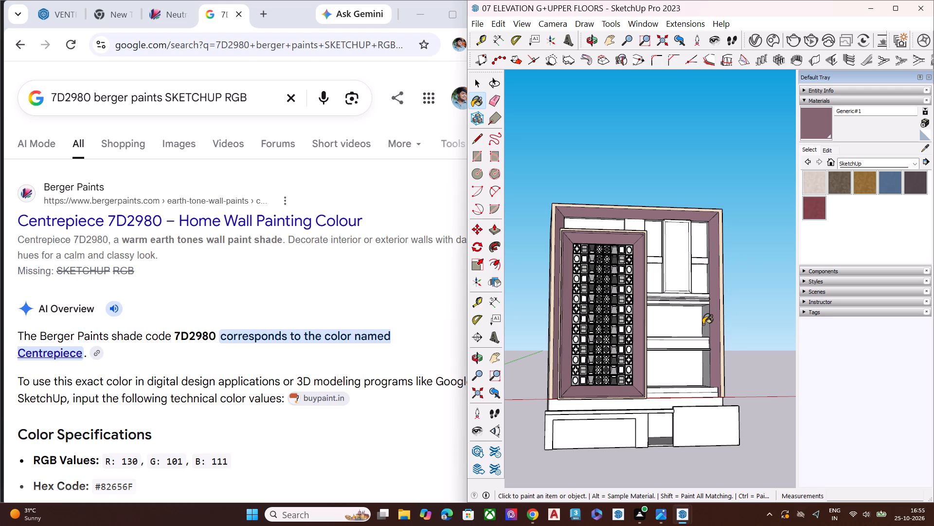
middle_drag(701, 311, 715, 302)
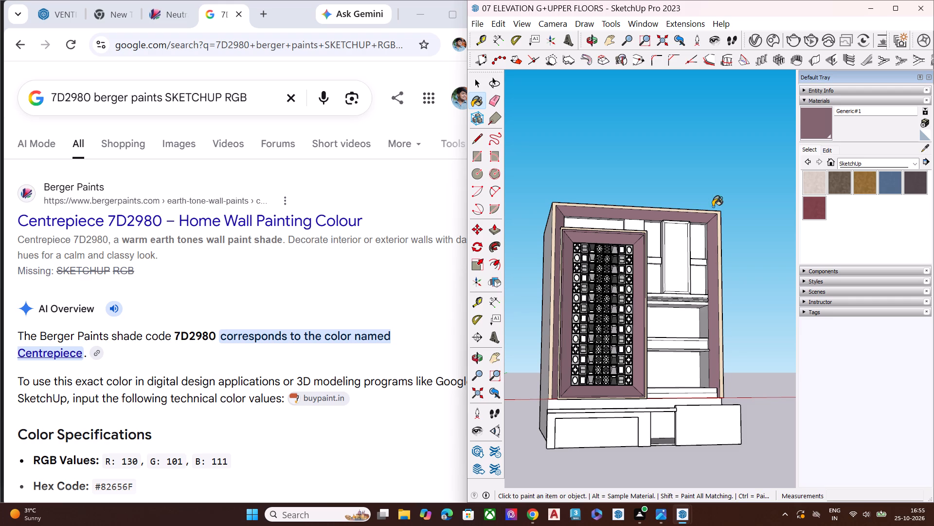
Undo the Generic#1 painting on the outer frame and on the sloped inner faces of the jali frame.
scroll(737, 221, down, 1)
scroll(730, 225, up, 3)
key(ctrl+z)
key(ctrl+z)
key(ctrl+z)
key(ctrl+z)
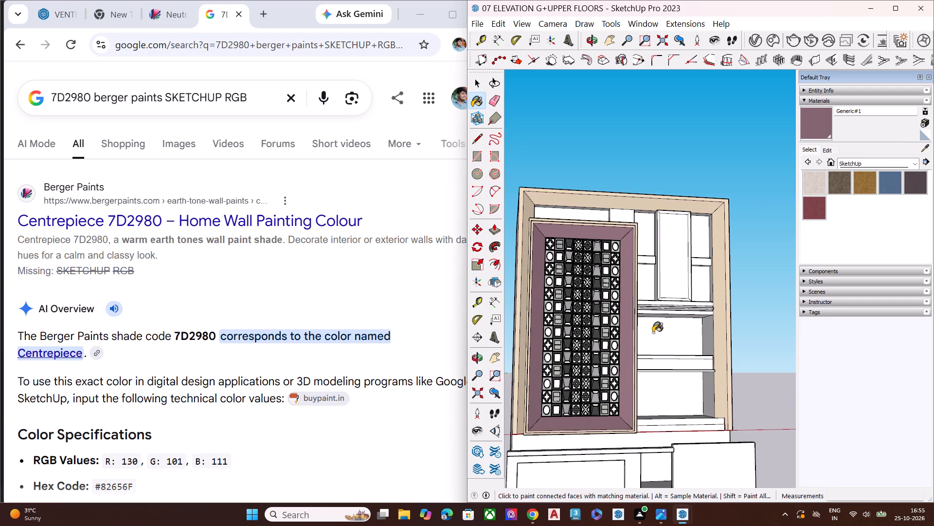
key(ctrl+z)
key(ctrl+z)
key(ctrl+z)
key(ctrl+z)
key(space)
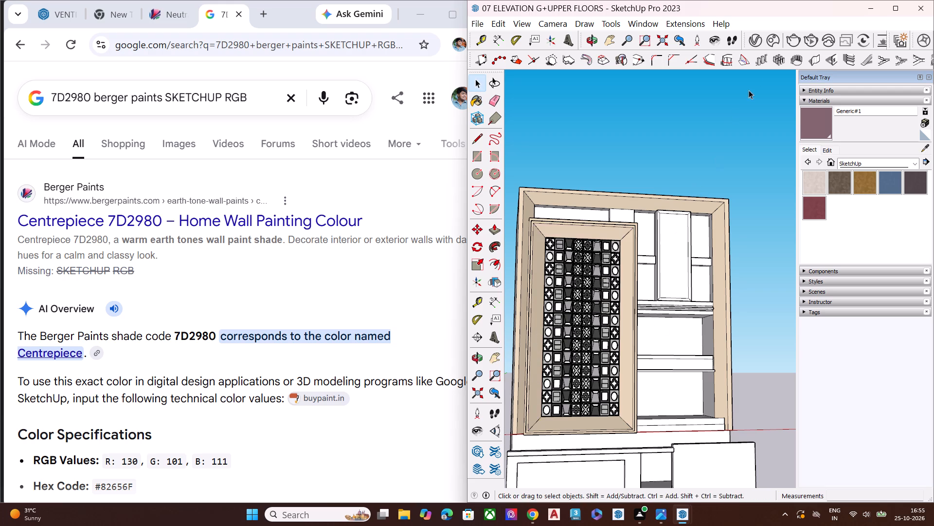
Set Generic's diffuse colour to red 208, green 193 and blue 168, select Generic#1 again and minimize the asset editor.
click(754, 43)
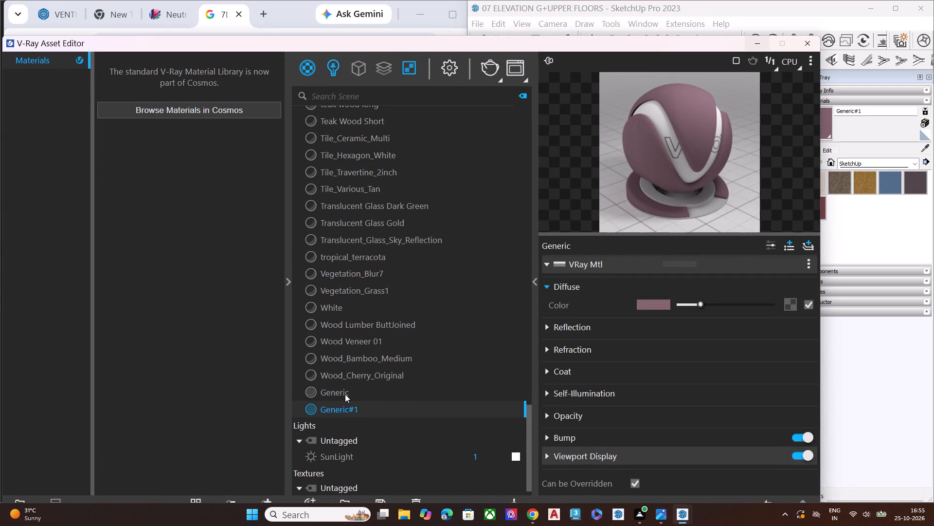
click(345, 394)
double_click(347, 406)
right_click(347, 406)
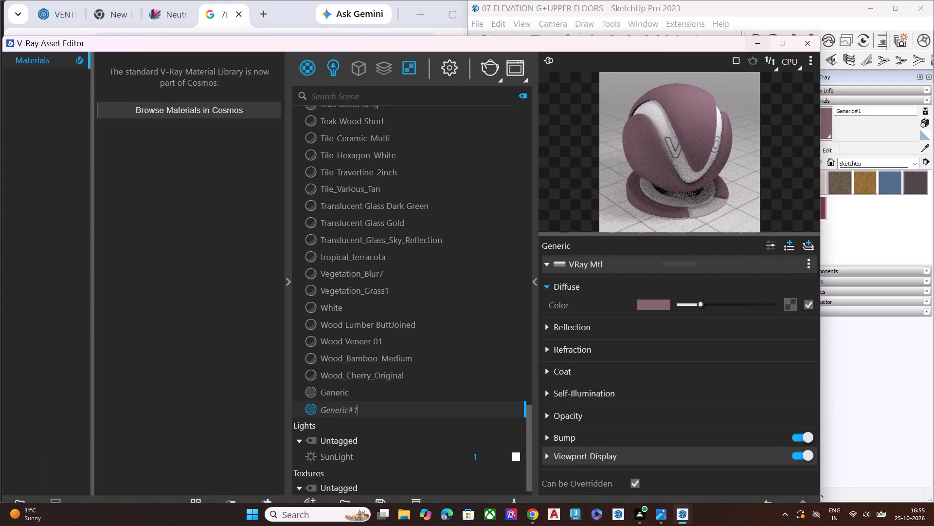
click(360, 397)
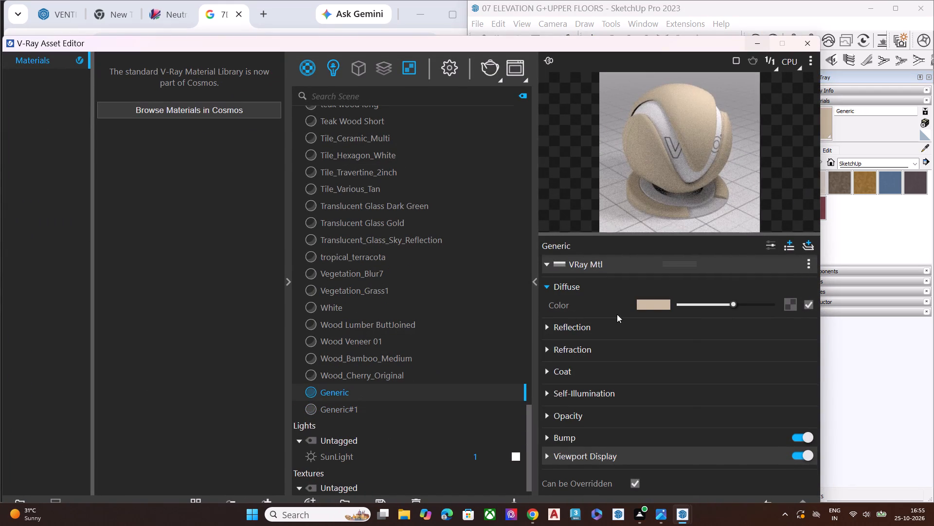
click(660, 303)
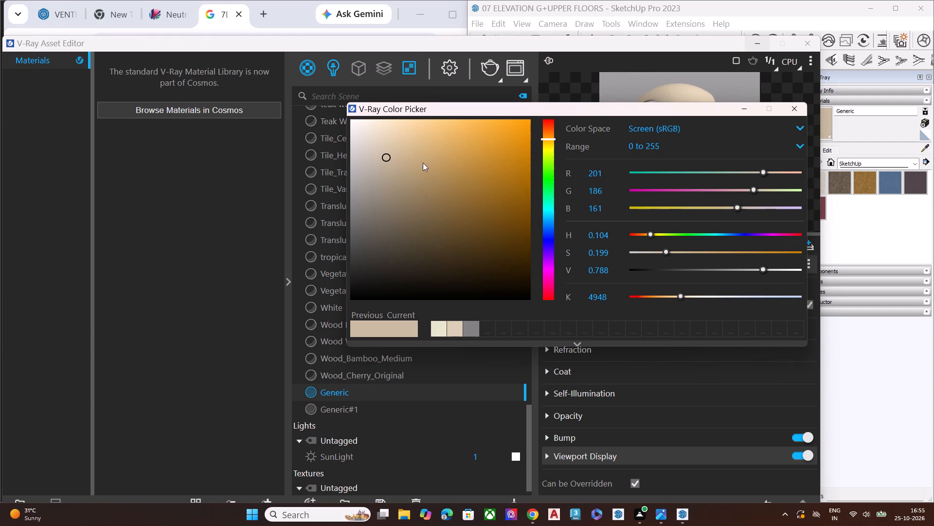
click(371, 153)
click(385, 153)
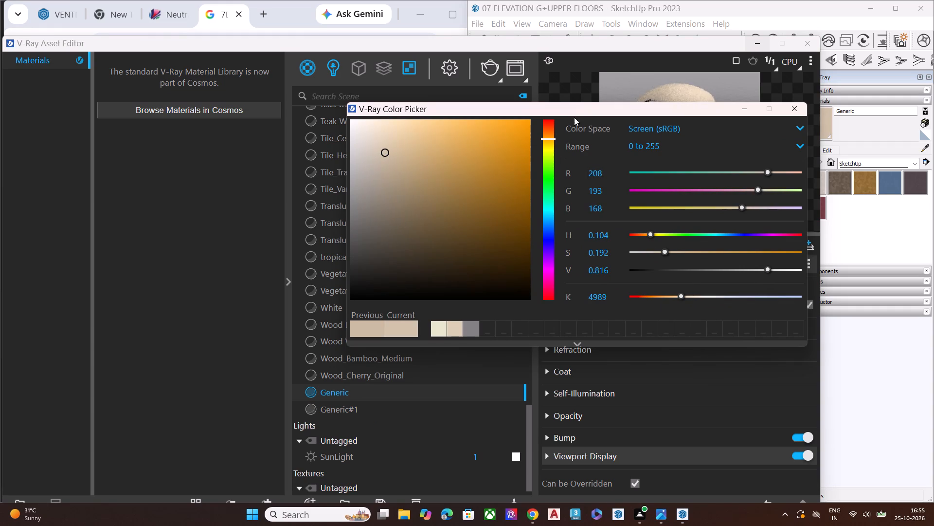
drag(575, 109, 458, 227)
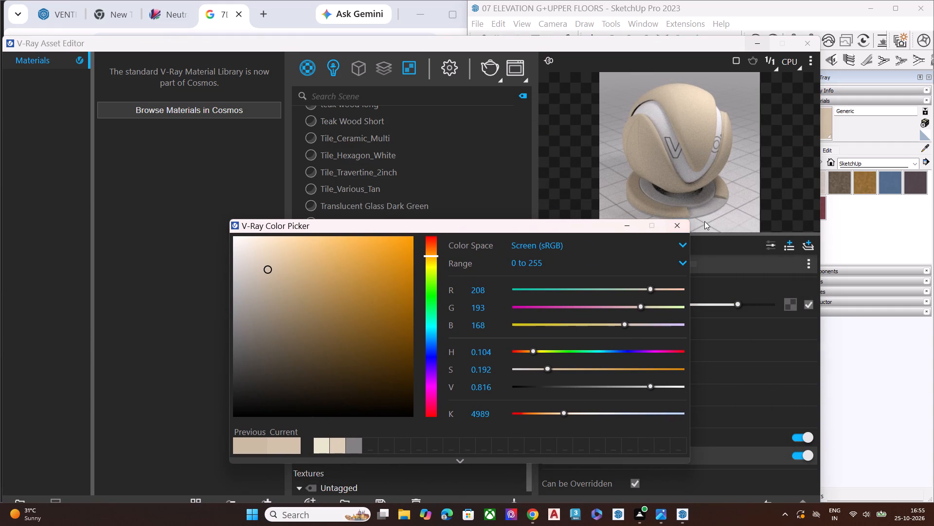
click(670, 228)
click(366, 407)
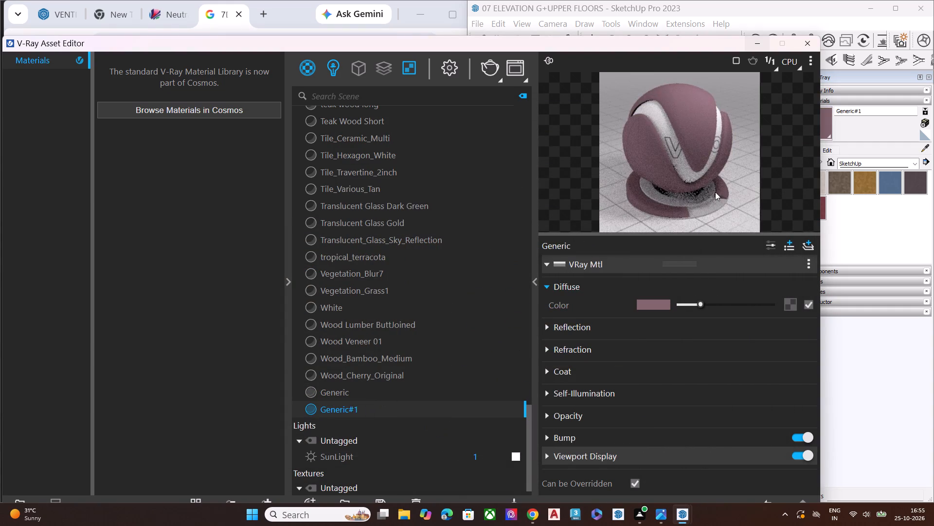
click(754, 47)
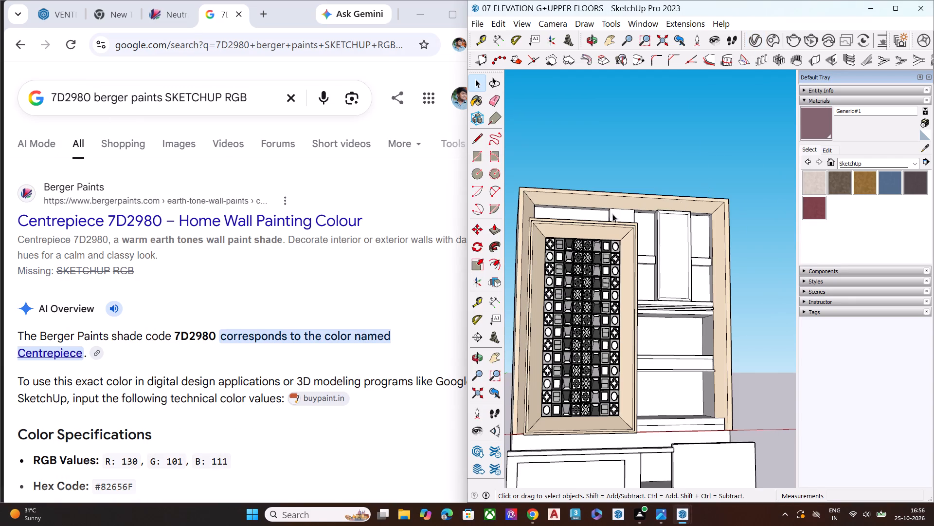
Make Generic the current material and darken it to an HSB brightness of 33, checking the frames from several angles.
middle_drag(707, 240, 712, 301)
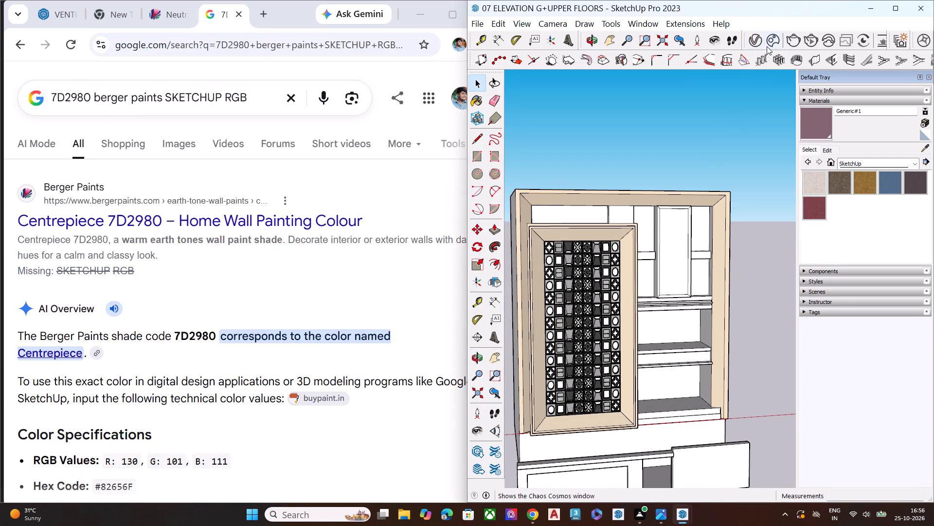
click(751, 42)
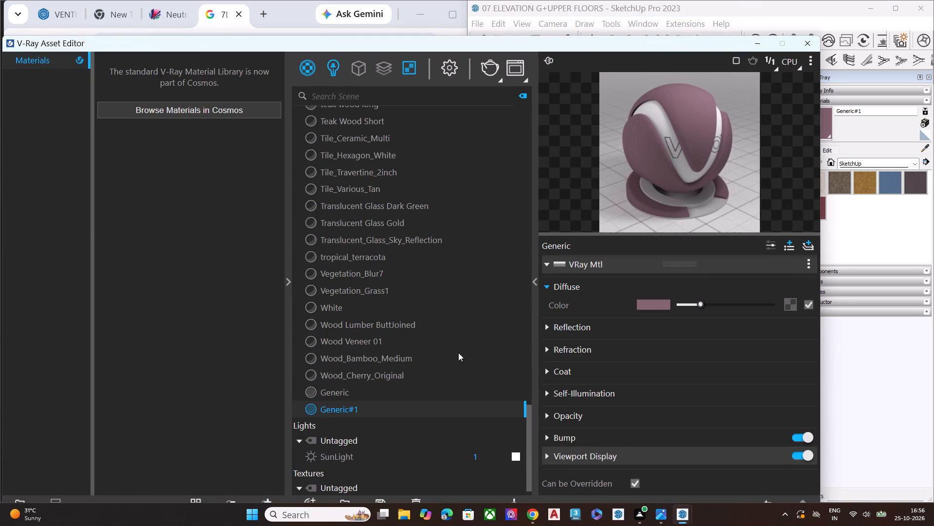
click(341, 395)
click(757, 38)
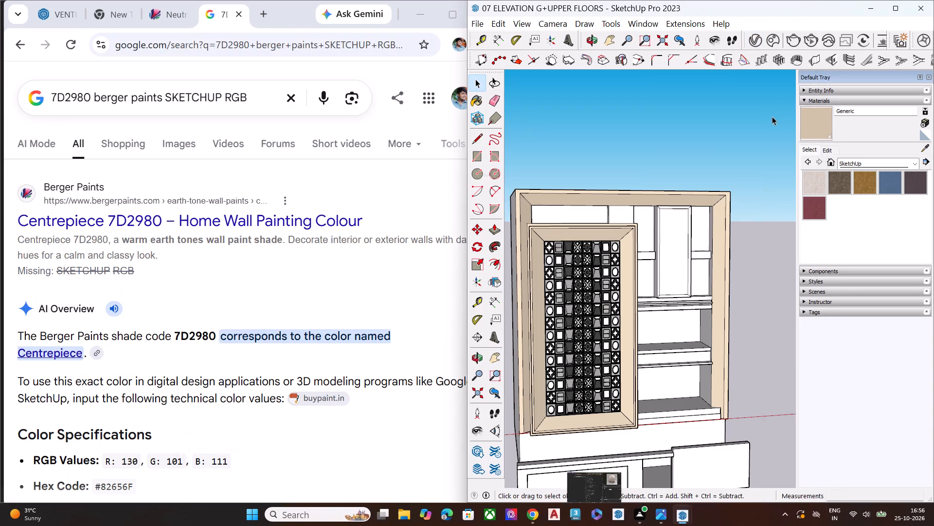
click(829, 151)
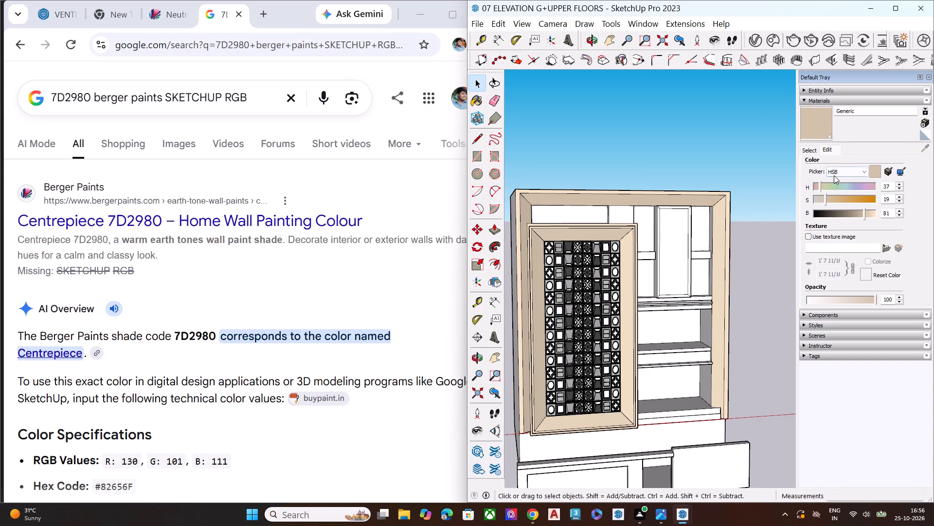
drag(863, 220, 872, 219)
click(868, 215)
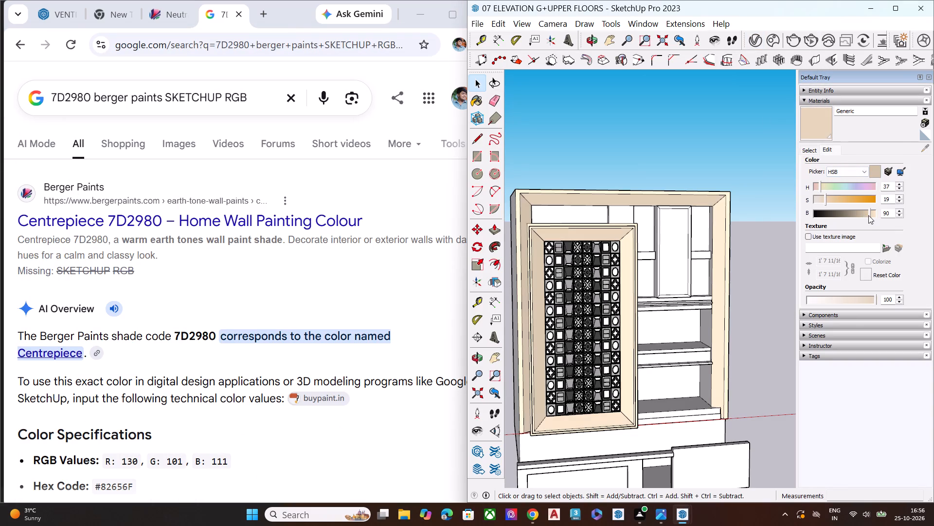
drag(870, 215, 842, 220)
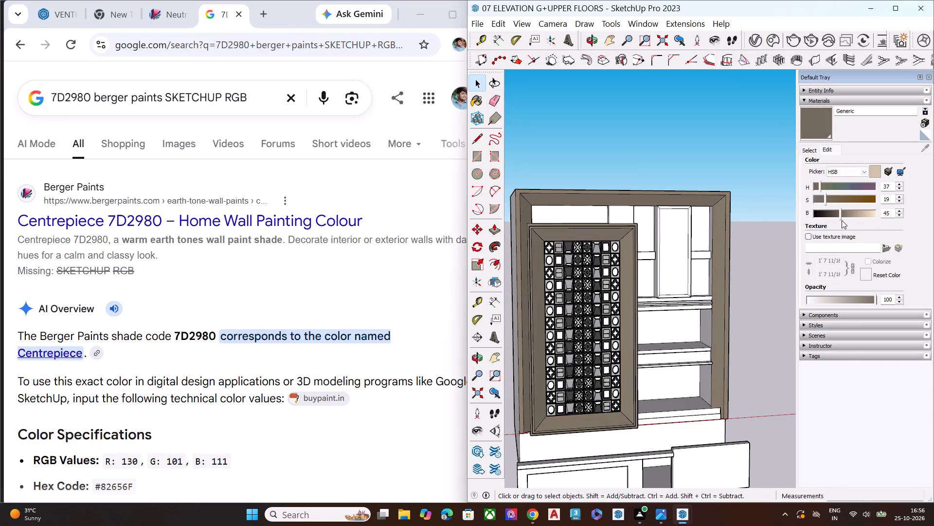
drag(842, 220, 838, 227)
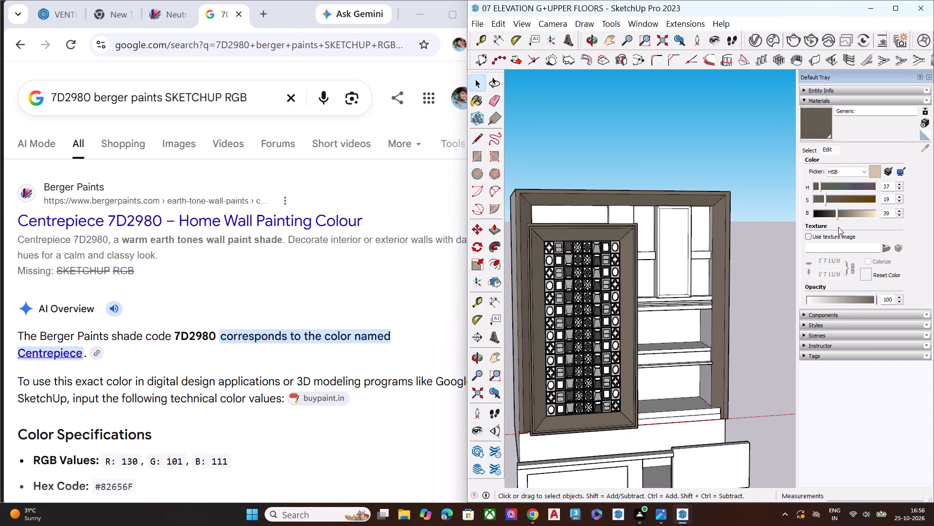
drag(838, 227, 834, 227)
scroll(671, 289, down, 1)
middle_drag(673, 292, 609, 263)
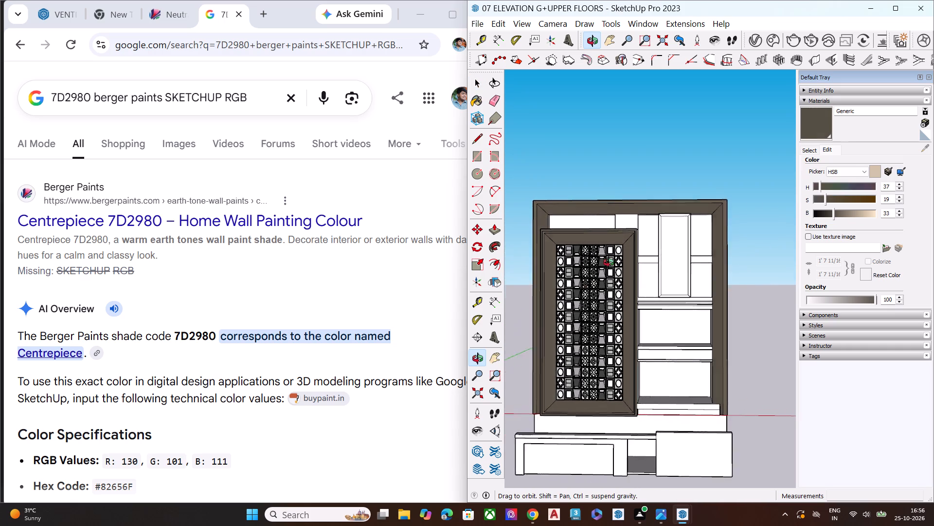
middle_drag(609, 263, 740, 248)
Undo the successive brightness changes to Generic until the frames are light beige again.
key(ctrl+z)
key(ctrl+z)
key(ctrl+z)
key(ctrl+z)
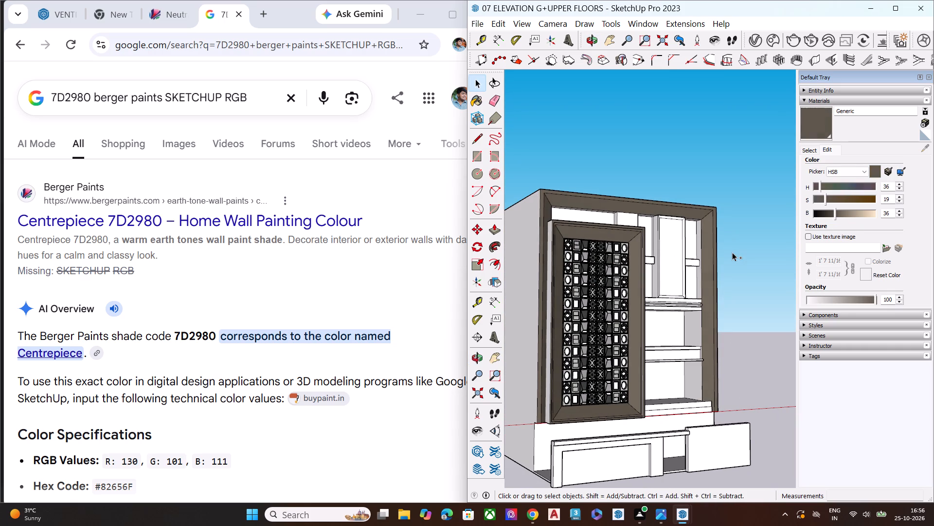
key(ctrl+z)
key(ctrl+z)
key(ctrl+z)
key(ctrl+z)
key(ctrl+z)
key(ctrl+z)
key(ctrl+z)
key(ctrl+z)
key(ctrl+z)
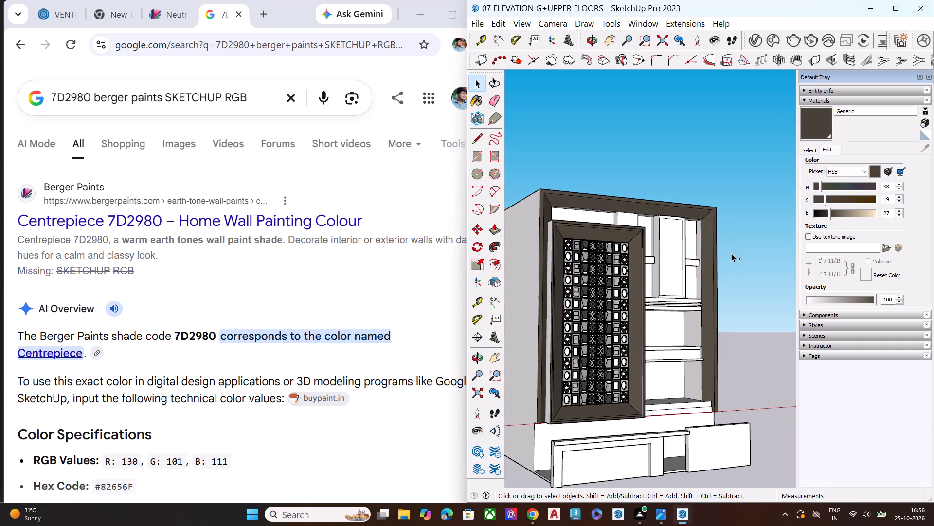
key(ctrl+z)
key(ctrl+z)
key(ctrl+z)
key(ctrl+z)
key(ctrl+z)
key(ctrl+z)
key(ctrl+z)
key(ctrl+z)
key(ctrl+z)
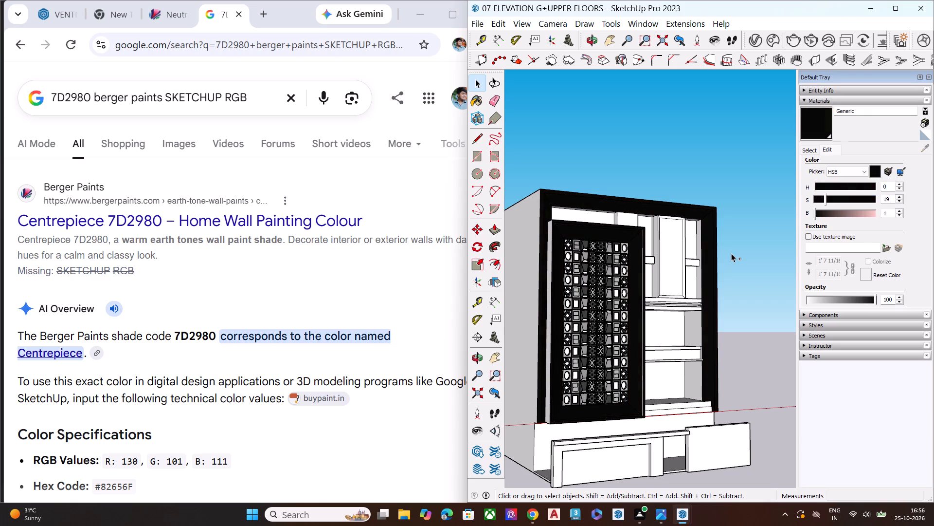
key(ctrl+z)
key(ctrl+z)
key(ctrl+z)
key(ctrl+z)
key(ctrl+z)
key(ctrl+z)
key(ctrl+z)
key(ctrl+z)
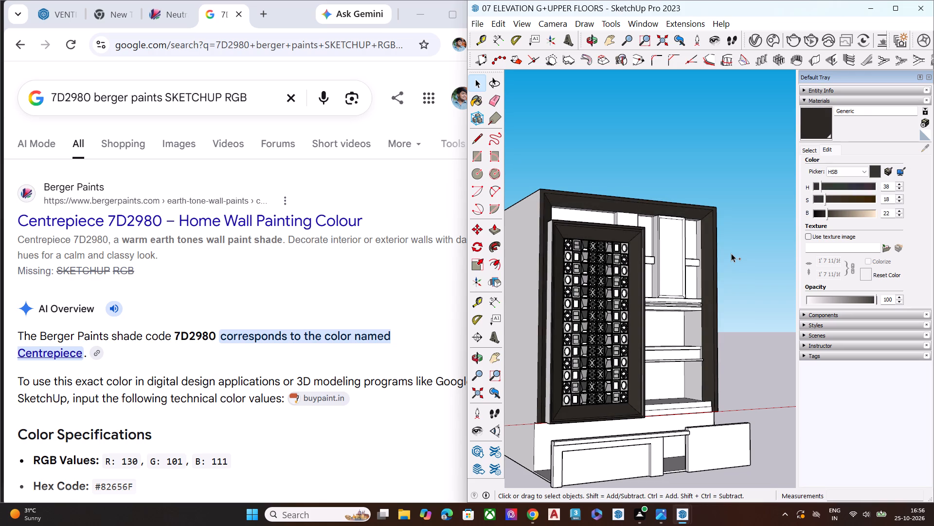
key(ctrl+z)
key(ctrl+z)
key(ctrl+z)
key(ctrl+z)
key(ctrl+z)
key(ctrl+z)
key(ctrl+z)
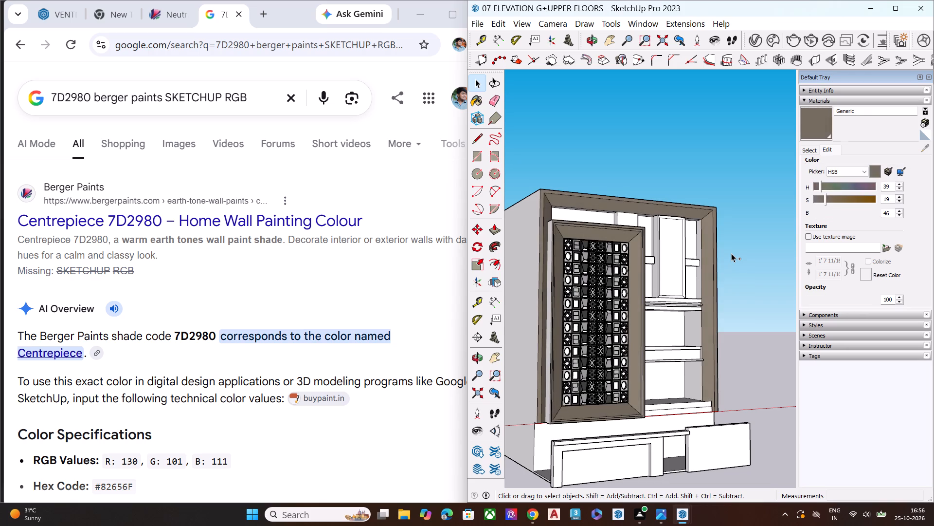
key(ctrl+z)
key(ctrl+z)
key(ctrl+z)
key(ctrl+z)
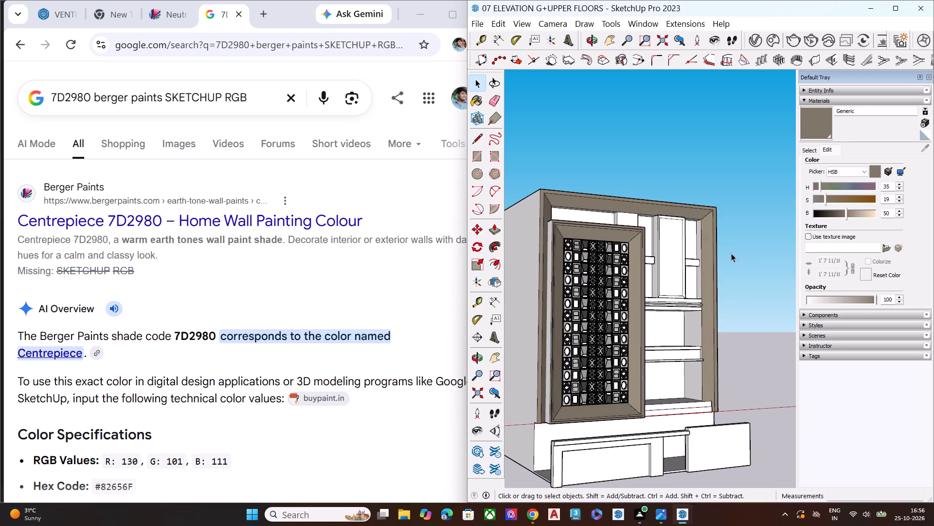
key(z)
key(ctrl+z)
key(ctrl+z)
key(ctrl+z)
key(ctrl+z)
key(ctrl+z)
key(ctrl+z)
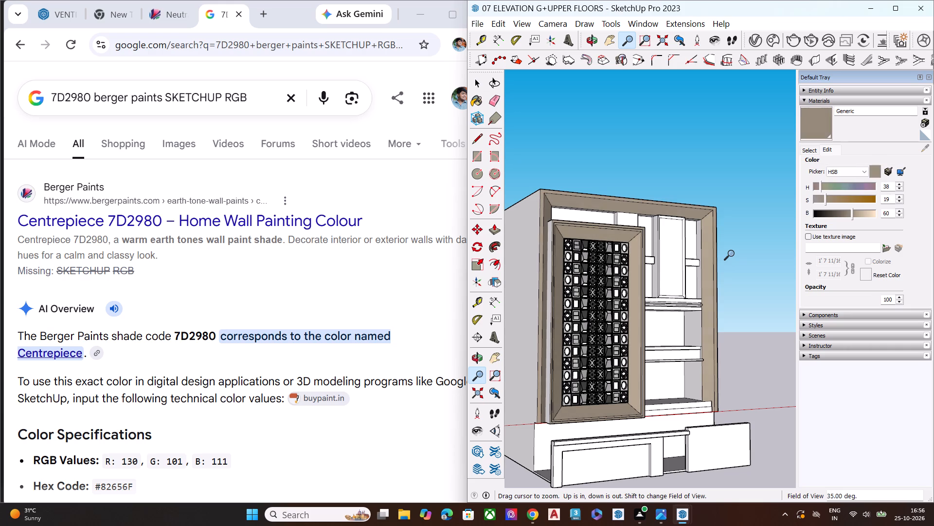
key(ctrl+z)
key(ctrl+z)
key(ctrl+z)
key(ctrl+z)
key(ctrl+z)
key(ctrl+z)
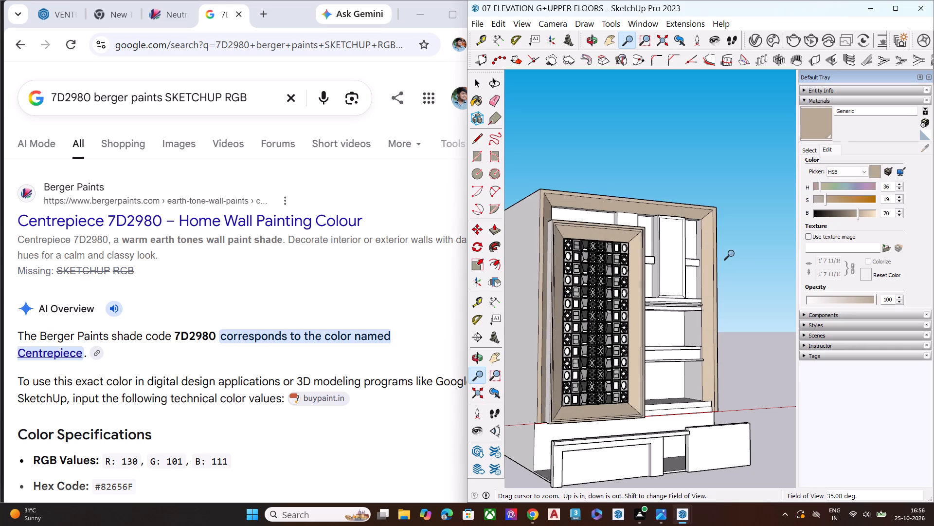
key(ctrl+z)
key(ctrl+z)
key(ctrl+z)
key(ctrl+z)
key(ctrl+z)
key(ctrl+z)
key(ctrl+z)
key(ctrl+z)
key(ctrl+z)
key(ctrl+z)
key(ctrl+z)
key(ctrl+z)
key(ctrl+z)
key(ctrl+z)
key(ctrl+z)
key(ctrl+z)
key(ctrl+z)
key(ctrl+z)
Undo all the remaining paint and colour trials on the outer frame and jali frame, back to plain white faces.
key(ctrl+z)
key(ctrl+z)
key(ctrl+z)
key(ctrl+z)
key(ctrl+z)
key(ctrl+z)
key(ctrl+z)
key(ctrl+z)
key(ctrl+z)
key(ctrl+z)
key(ctrl+z)
key(ctrl+z)
key(ctrl+z)
key(ctrl+z)
key(ctrl+z)
key(ctrl+z)
key(ctrl+z)
key(ctrl+z)
key(ctrl+z)
key(ctrl+z)
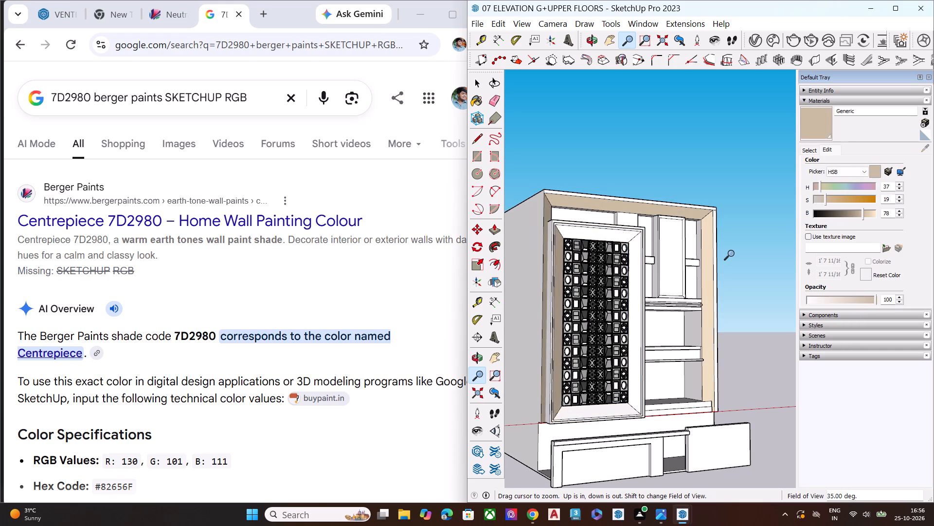
key(z)
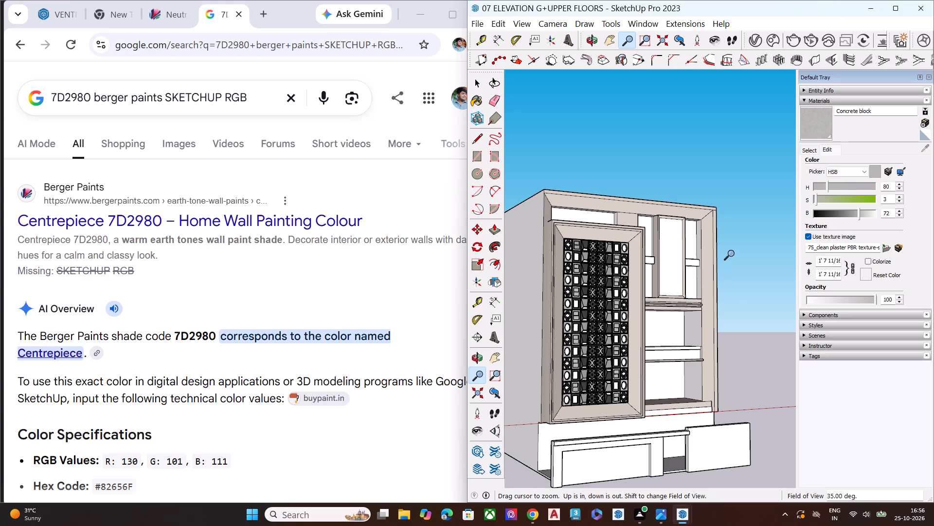
key(ctrl+z)
key(ctrl+z)
key(ctrl+z)
key(ctrl+z)
key(ctrl+z)
key(ctrl+z)
key(ctrl+z)
key(ctrl+z)
key(ctrl+z)
key(ctrl+z)
key(ctrl+z)
key(ctrl+z)
key(ctrl+z)
key(ctrl+z)
key(ctrl+z)
key(ctrl+z)
key(ctrl+z)
key(ctrl+z)
key(ctrl+z)
key(ctrl+z)
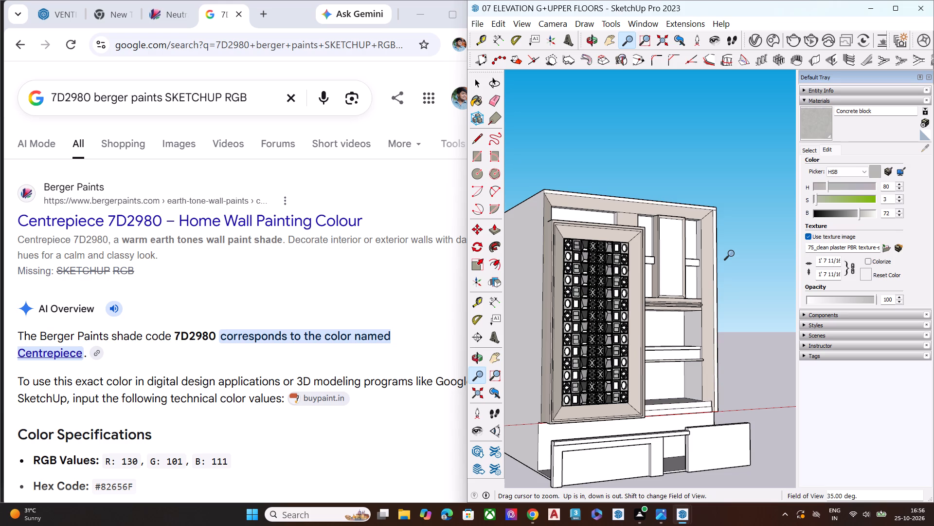
key(ctrl+z)
key(ctrl+z)
key(ctrl+z)
key(ctrl+z)
key(ctrl+z)
key(ctrl+z)
key(ctrl+z)
key(ctrl+z)
key(ctrl+z)
key(ctrl+z)
key(ctrl+z)
key(ctrl+z)
key(ctrl+z)
key(ctrl+z)
key(ctrl+z)
key(ctrl+z)
key(ctrl+z)
key(ctrl+z)
key(ctrl+z)
key(ctrl+z)
key(ctrl+z)
key(ctrl+z)
key(ctrl+z)
key(ctrl+z)
key(ctrl+z)
key(ctrl+z)
key(ctrl+z)
key(ctrl+z)
key(ctrl+z)
key(ctrl+z)
key(ctrl+z)
key(ctrl+z)
key(ctrl+z)
key(ctrl+z)
key(ctrl+z)
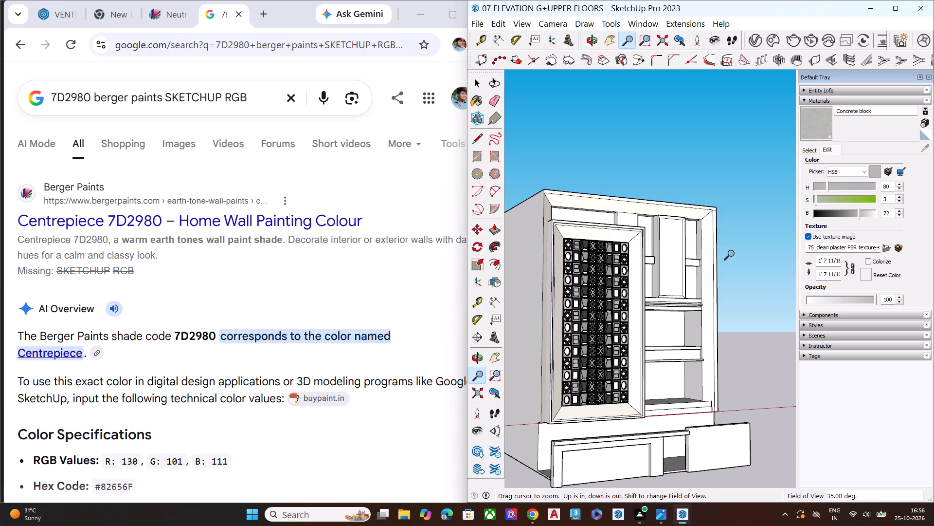
key(ctrl+z)
key(ctrl+z)
key(ctrl+z)
key(ctrl+z)
key(ctrl+z)
key(ctrl+z)
key(ctrl+z)
key(ctrl+z)
key(ctrl+z)
key(ctrl+z)
key(ctrl+z)
key(ctrl+z)
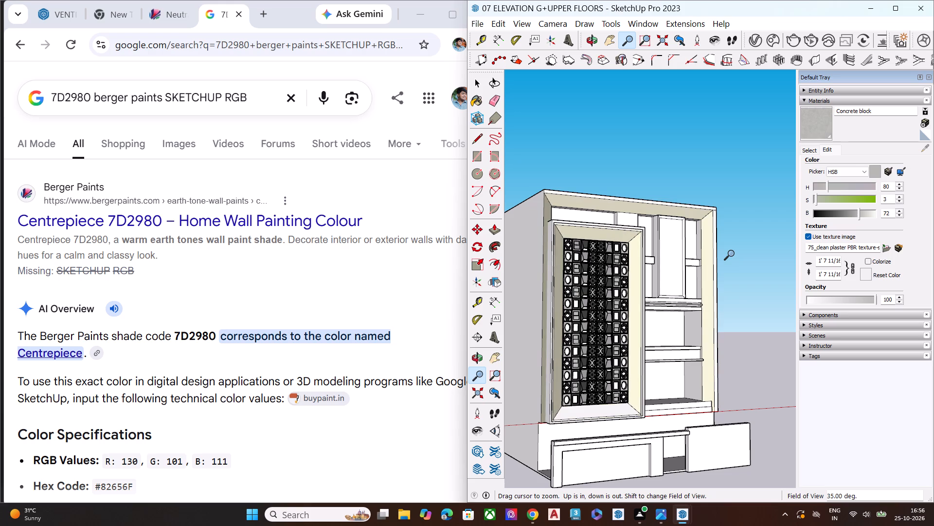
key(ctrl+z)
key(ctrl+z)
key(ctrl+z)
key(ctrl+z)
key(ctrl+z)
key(ctrl+z)
key(ctrl+z)
key(space)
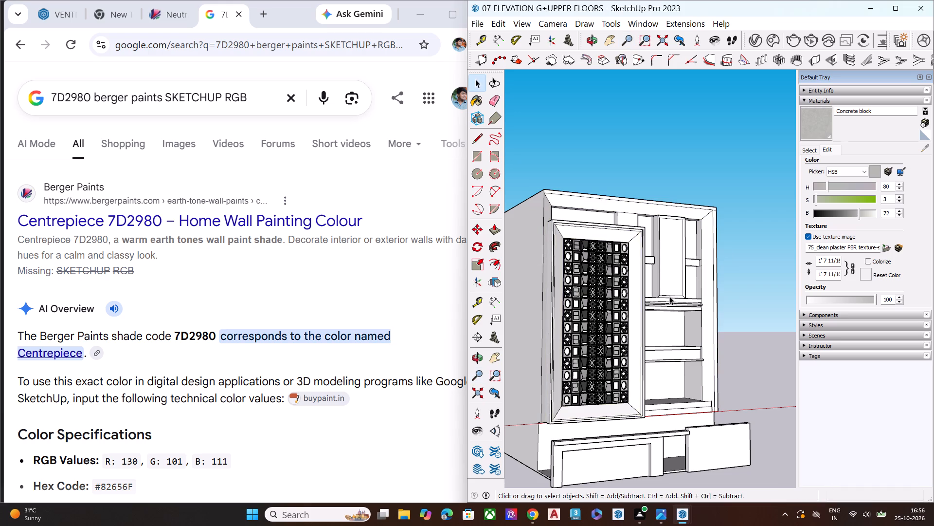
Examine the unpainted elevation from the front, the side and below.
middle_drag(672, 298, 590, 325)
scroll(590, 325, up, 1)
key(space)
double_click(646, 157)
key(space)
middle_drag(679, 230, 658, 205)
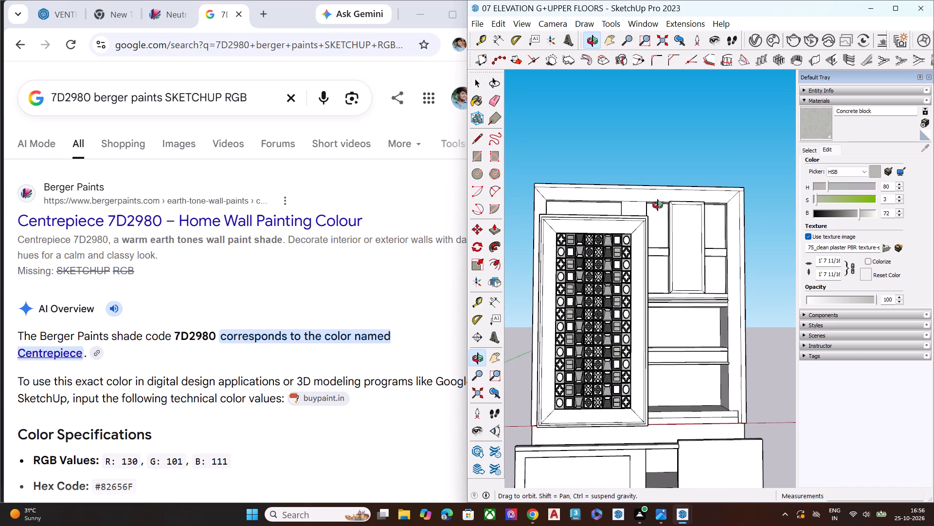
middle_drag(658, 205, 656, 201)
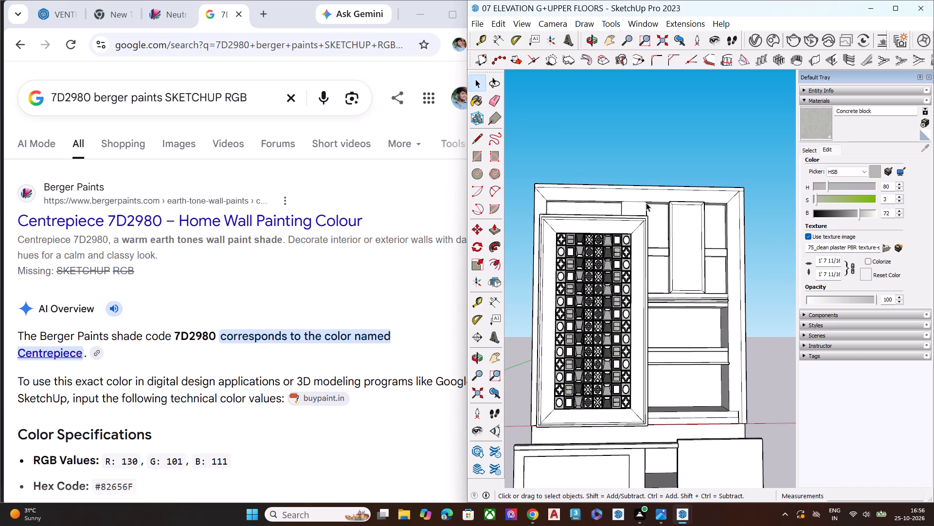
scroll(270, 369, down, 3)
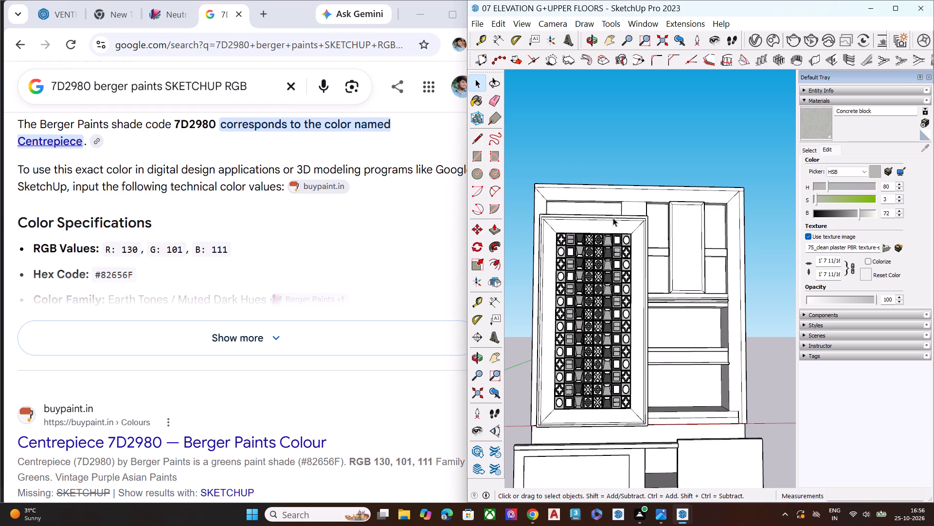
scroll(611, 220, down, 1)
scroll(496, 273, down, 4)
middle_drag(593, 332, 685, 235)
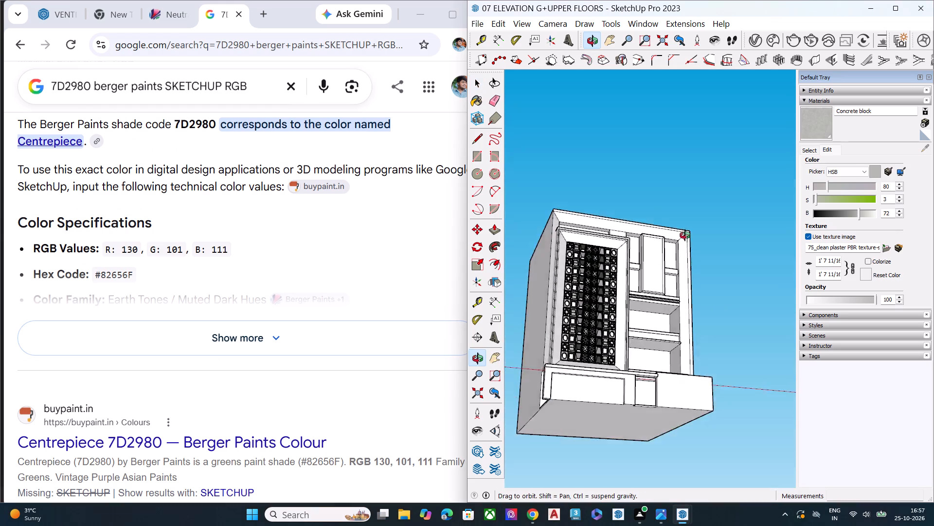
middle_drag(685, 235, 705, 227)
scroll(647, 289, up, 2)
middle_drag(640, 300, 555, 354)
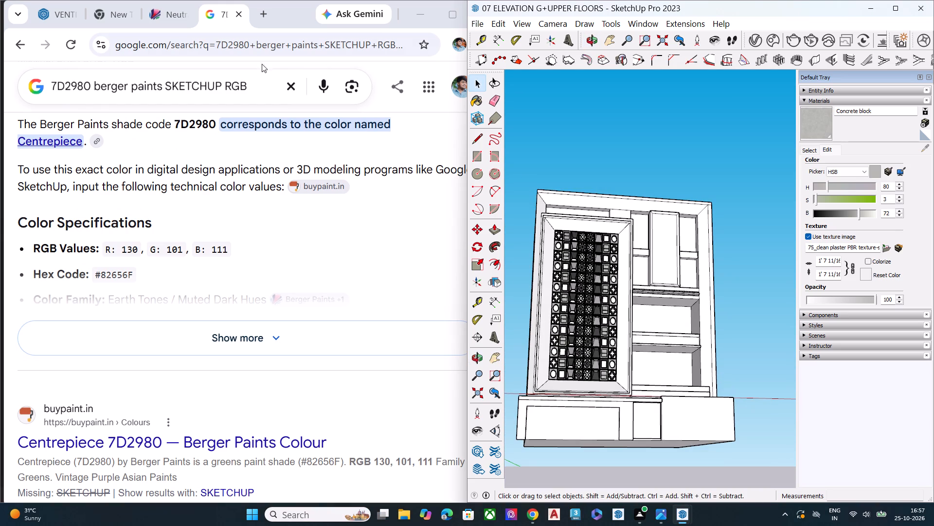
Switch to Berger's Picnic Mat page in Chrome and review its matching shades alongside the elevation model.
click(176, 16)
scroll(661, 259, down, 4)
middle_drag(668, 309, 669, 340)
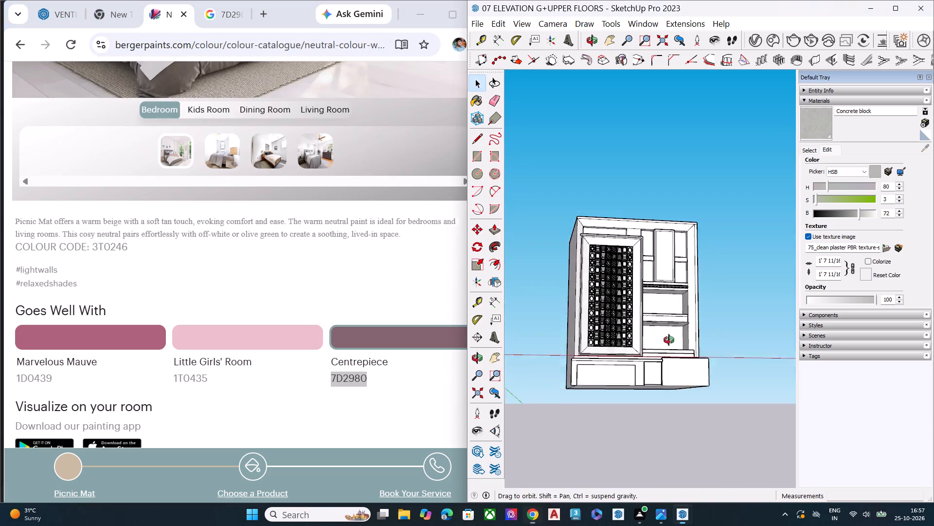
middle_drag(669, 340, 659, 352)
scroll(648, 355, up, 3)
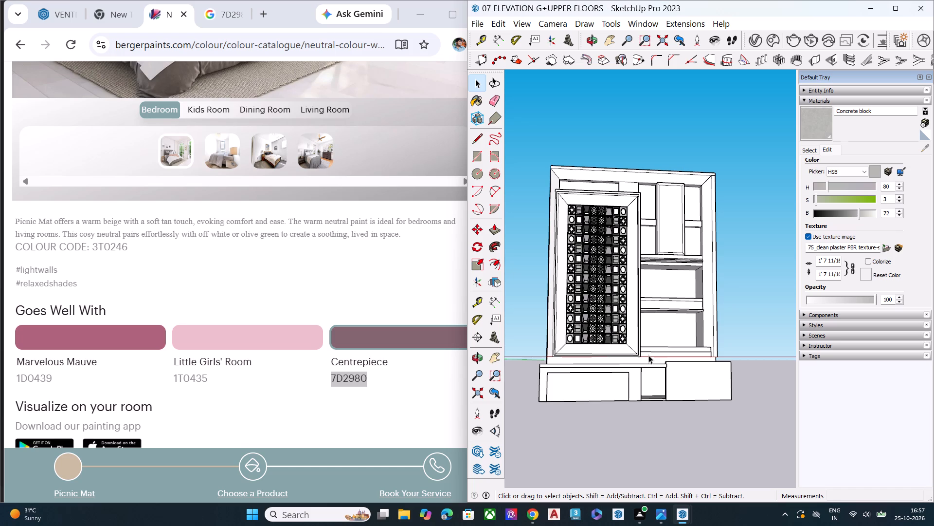
scroll(657, 266, down, 5)
key(space)
middle_drag(648, 305, 647, 348)
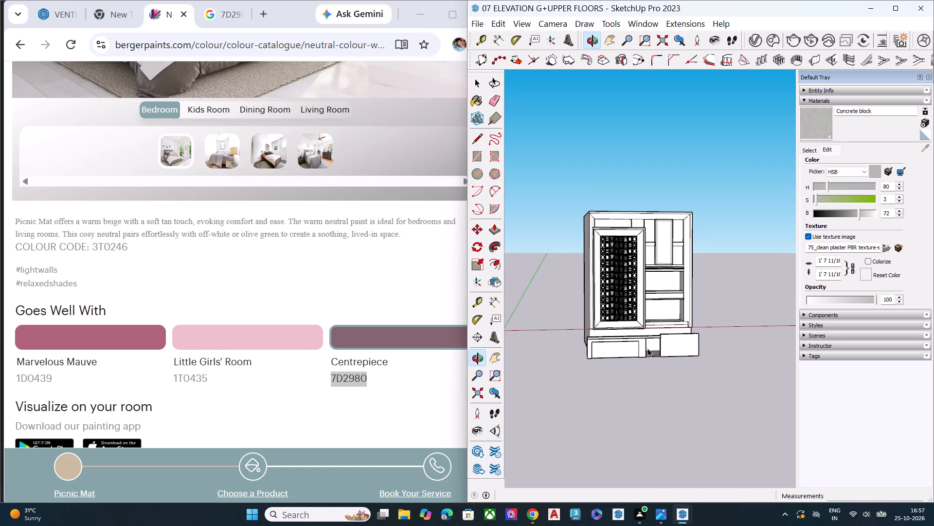
scroll(236, 188, up, 7)
Return to Berger's colour catalogue and look through the Classic Neutrals shades.
click(16, 48)
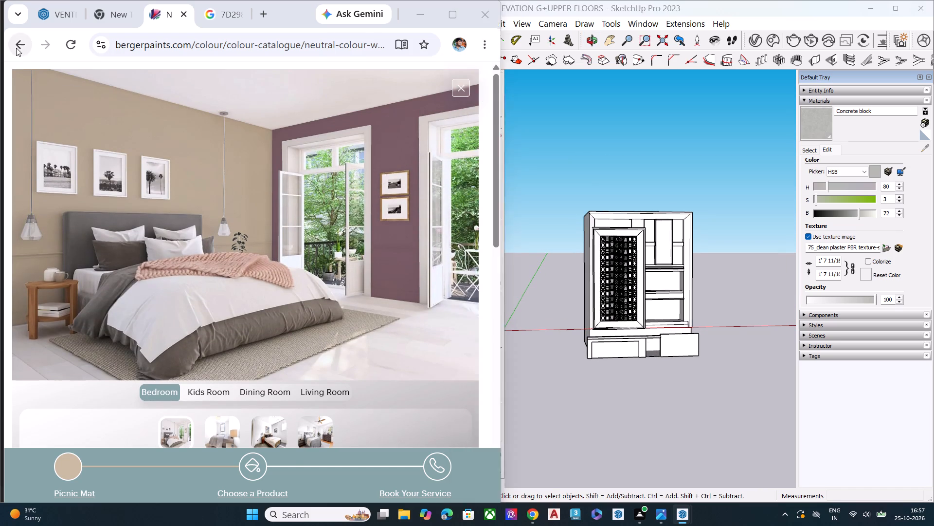
scroll(274, 218, down, 1)
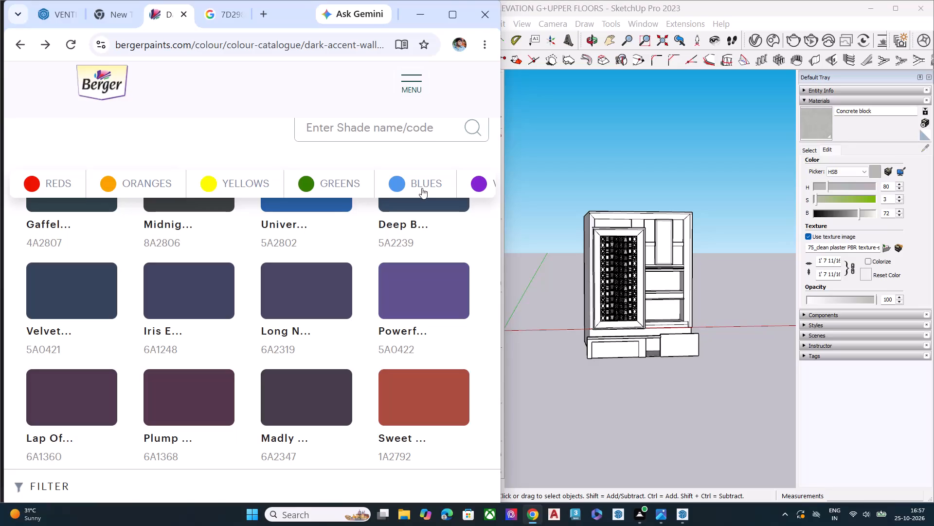
drag(422, 188, 193, 191)
click(256, 181)
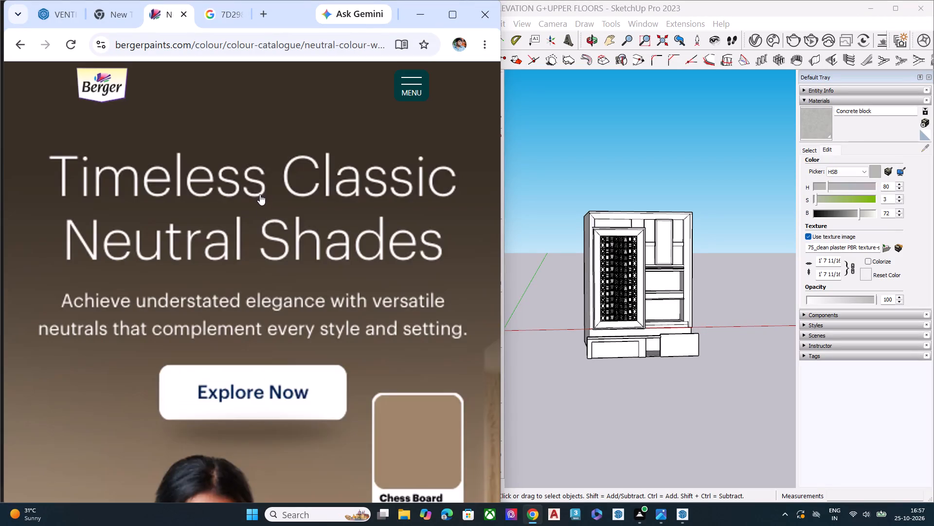
scroll(276, 257, down, 7)
scroll(315, 304, down, 6)
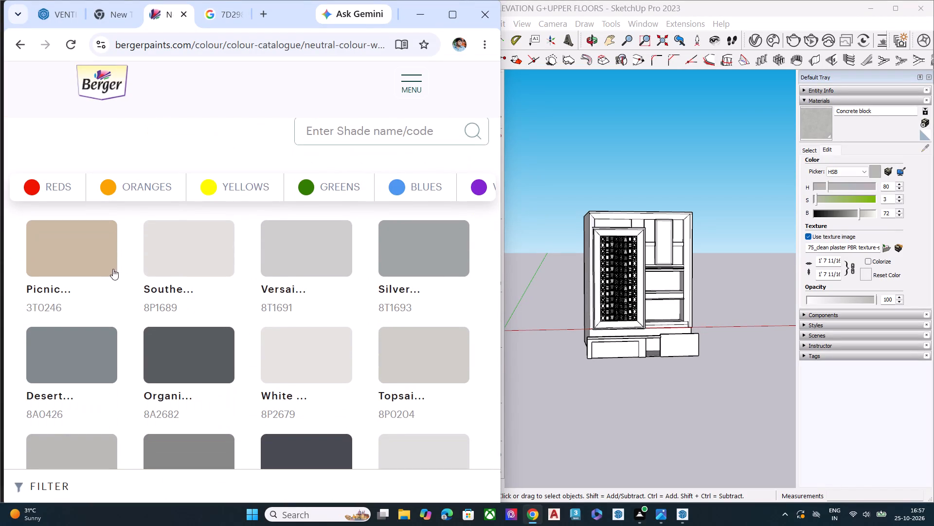
scroll(366, 271, down, 3)
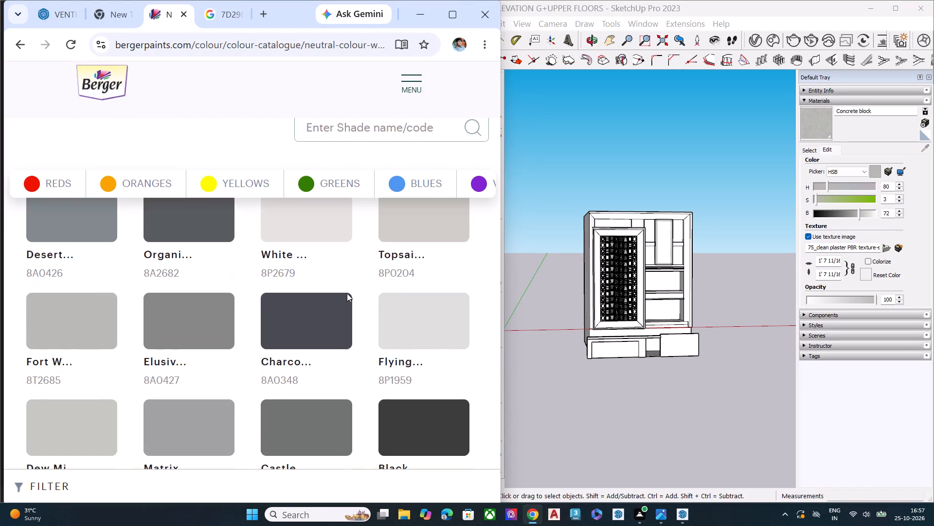
scroll(325, 332, down, 2)
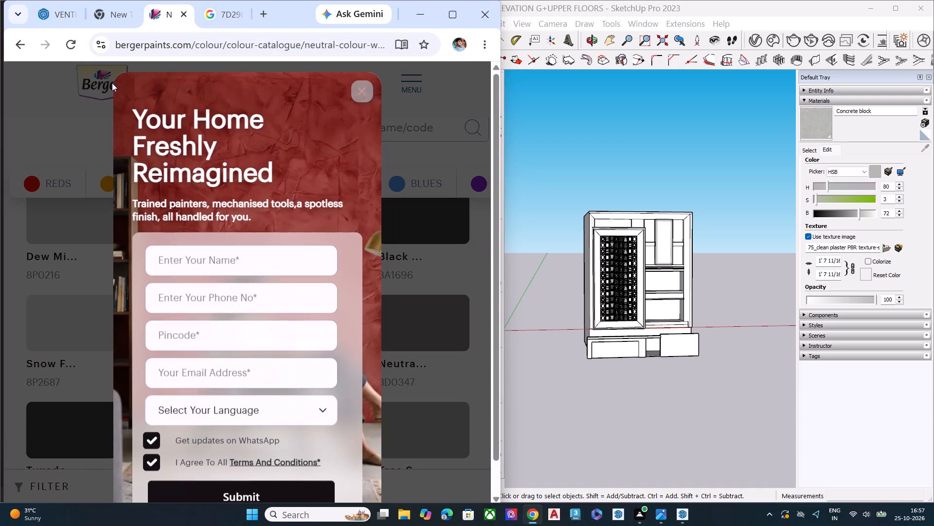
Go back to the "berger paints combination" search results and look through the catalogue links and suggested colour combinations.
click(24, 46)
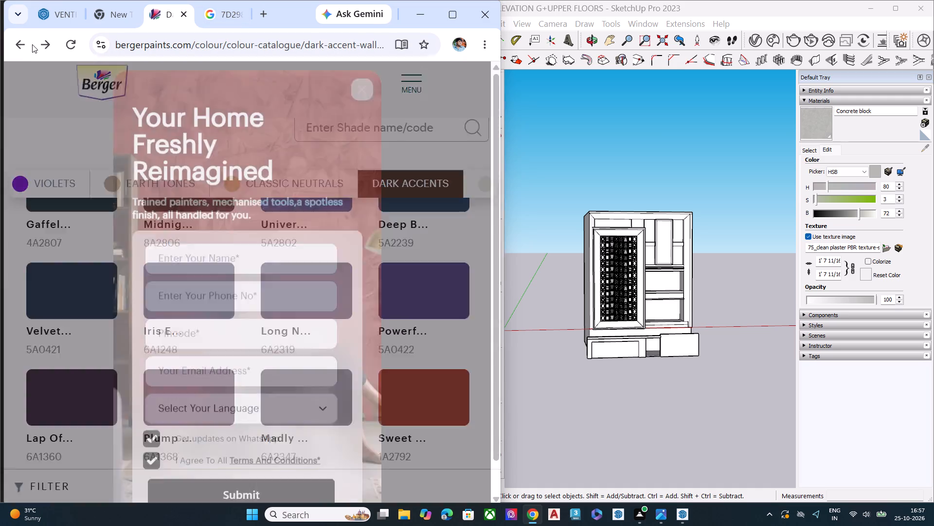
click(27, 43)
scroll(276, 173, up, 5)
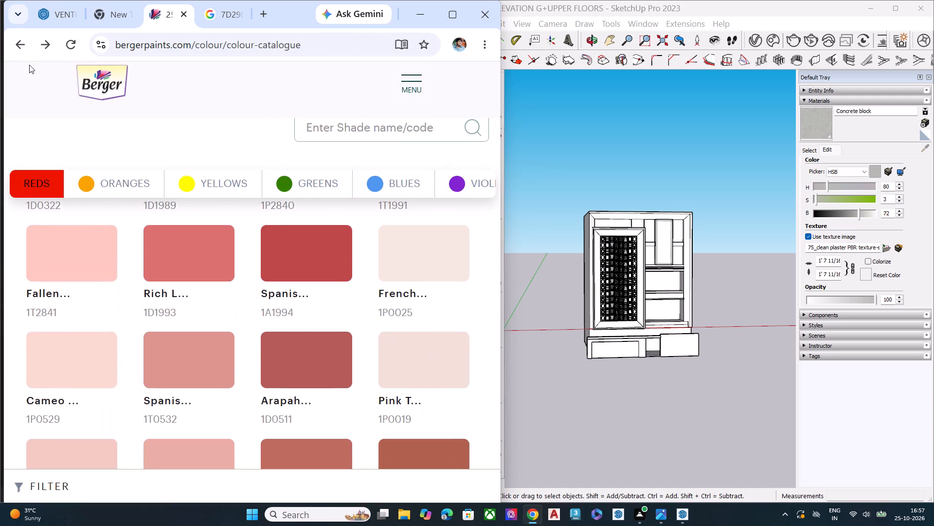
click(24, 52)
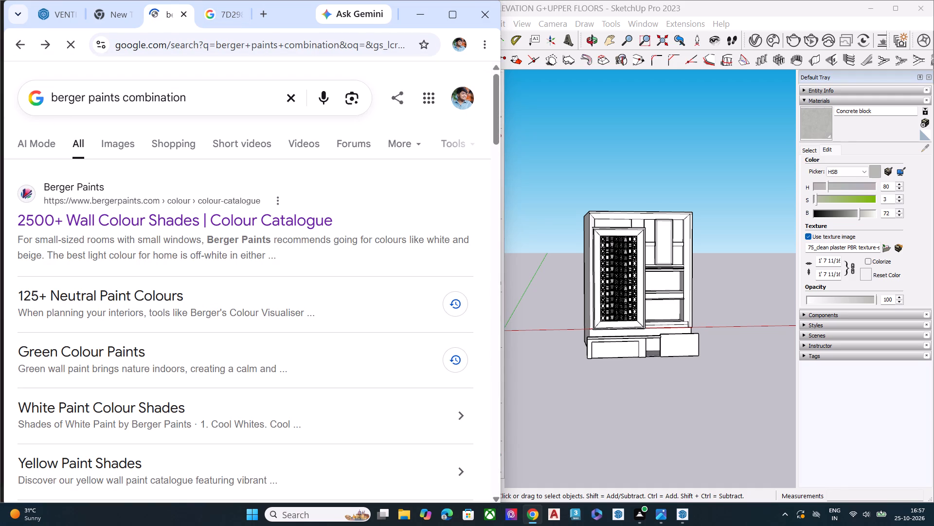
click(172, 237)
click(190, 215)
scroll(241, 227, down, 3)
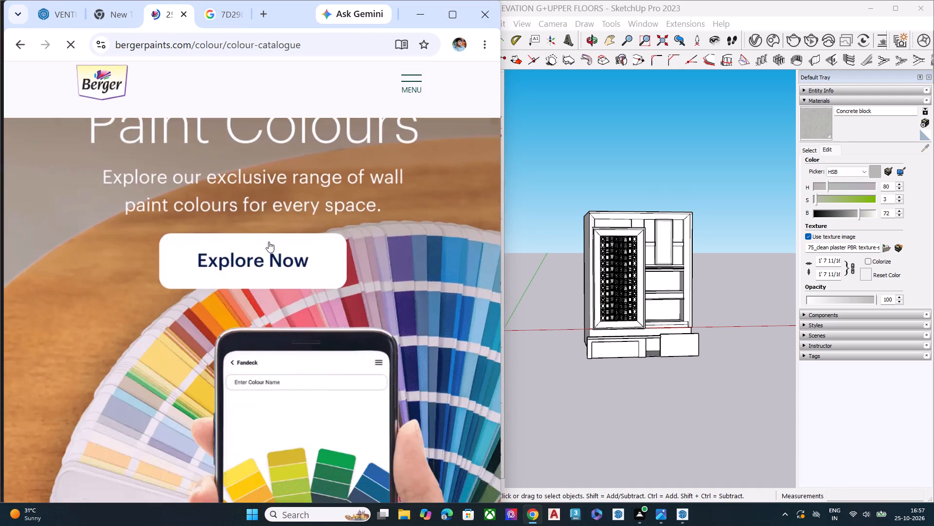
click(15, 46)
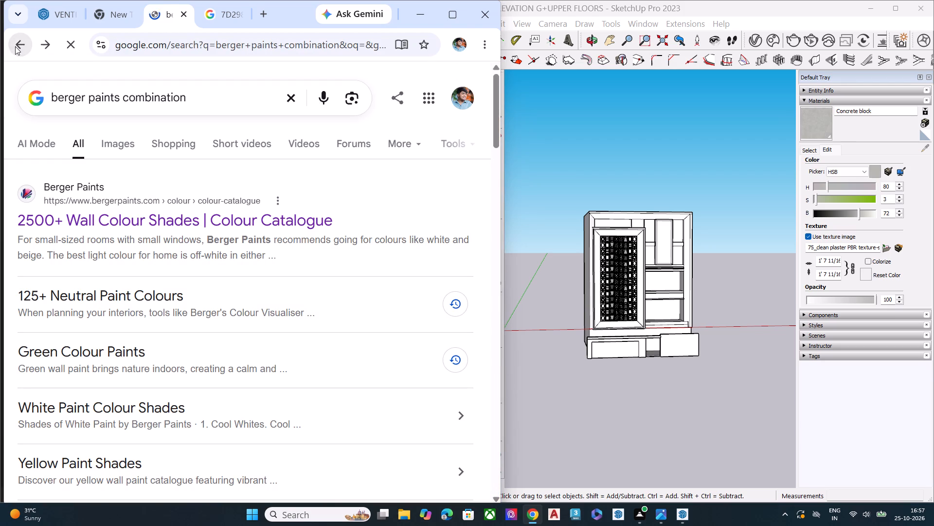
scroll(149, 340, down, 5)
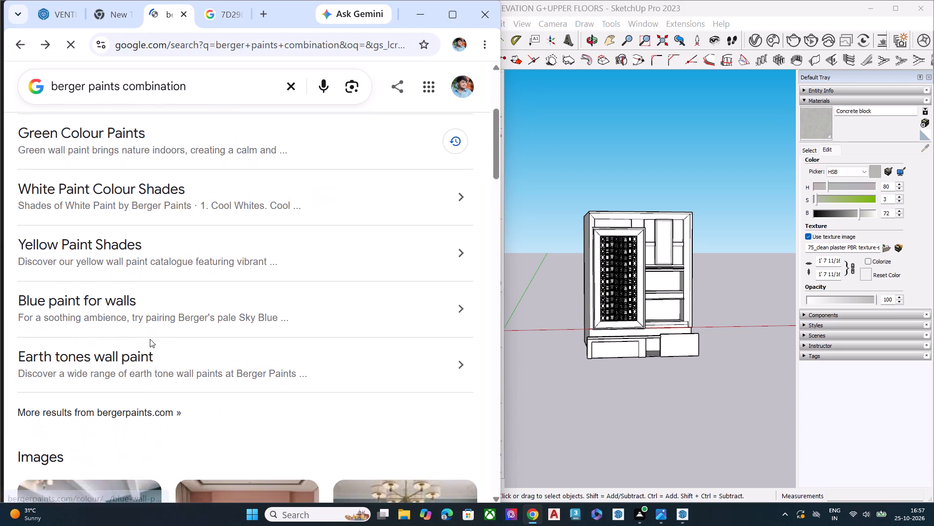
scroll(152, 335, down, 8)
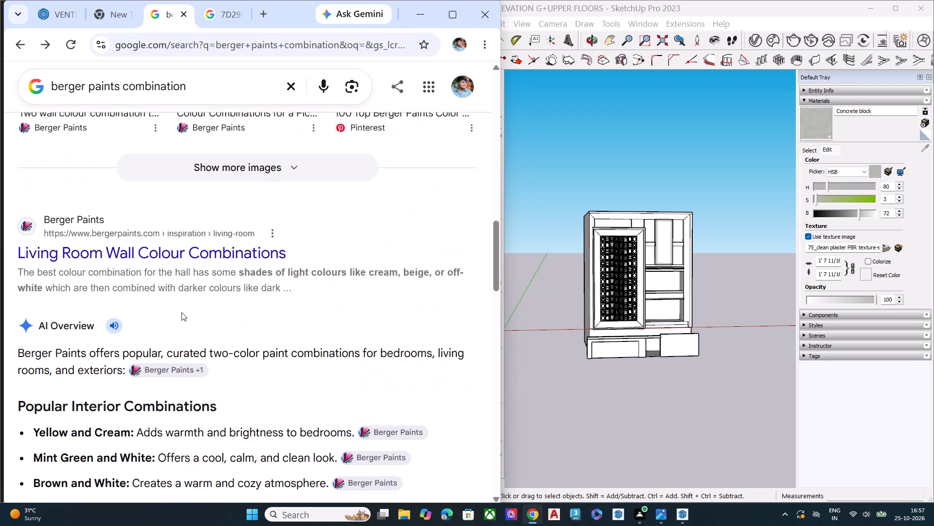
scroll(182, 312, down, 2)
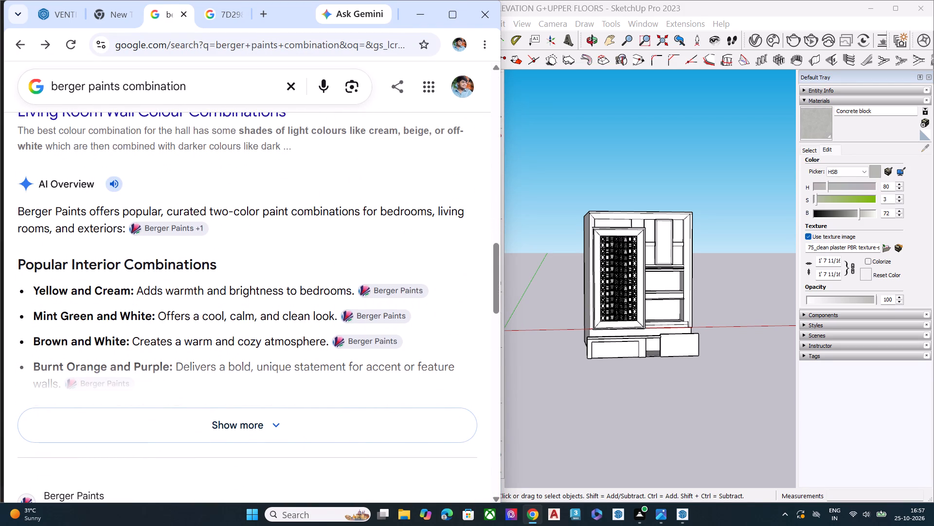
Search Google for "berger paints combination EXTERIOR".
click(226, 91)
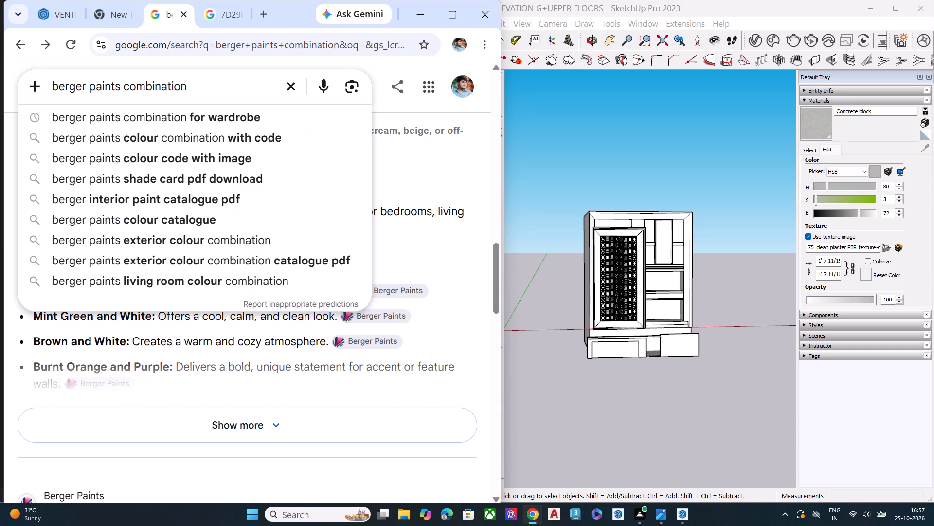
key(space)
text(/E)
key(BackSpace)
key(BackSpace)
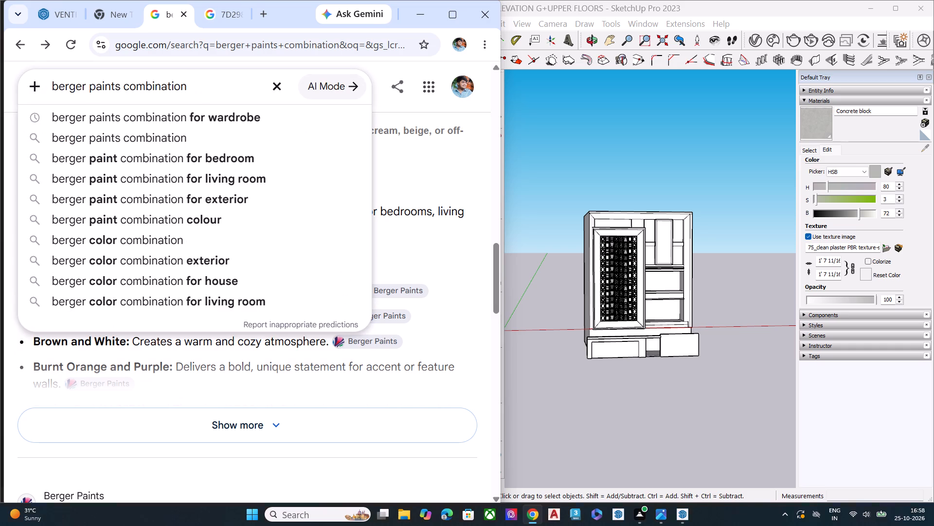
key(e)
text(XTE)
text(RIOR)
key(Return)
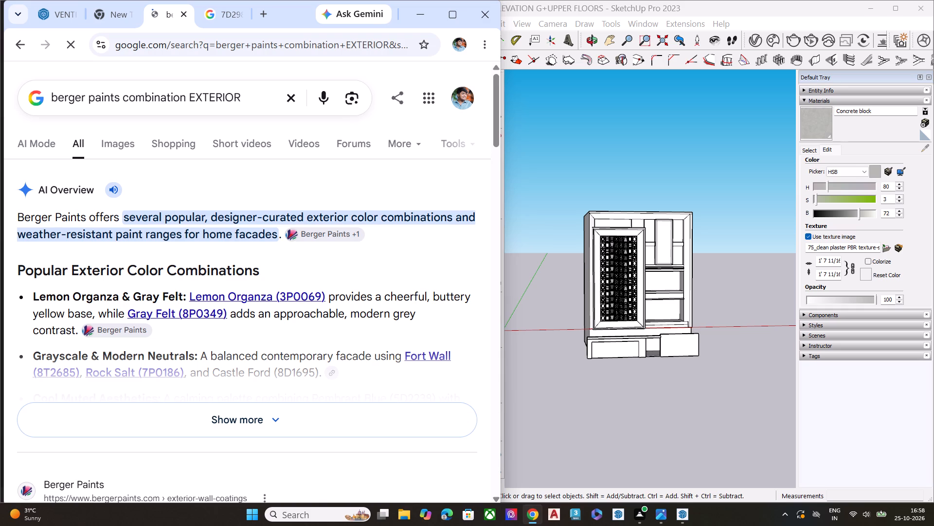
Look through the Berger exterior colour combination links and house images, and return to the SketchUp elevation model.
scroll(231, 36, down, 1)
scroll(198, 143, down, 6)
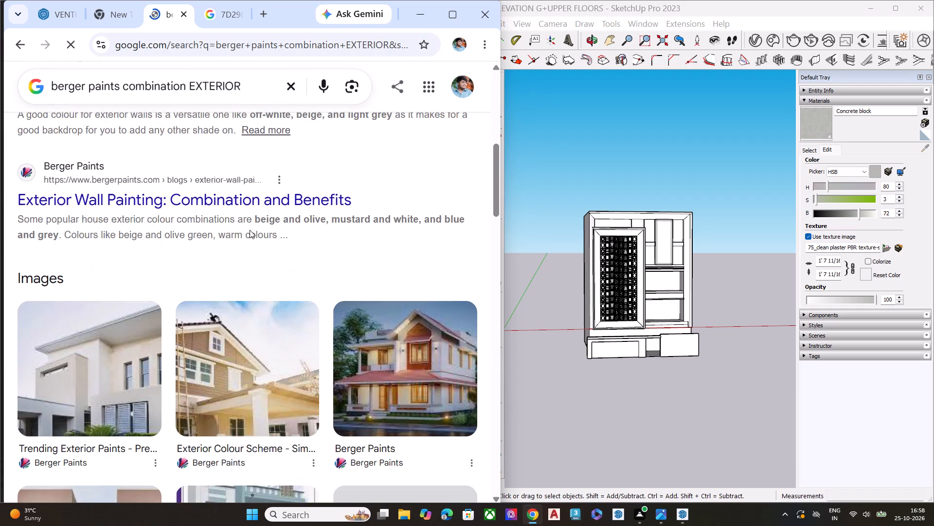
scroll(251, 235, down, 2)
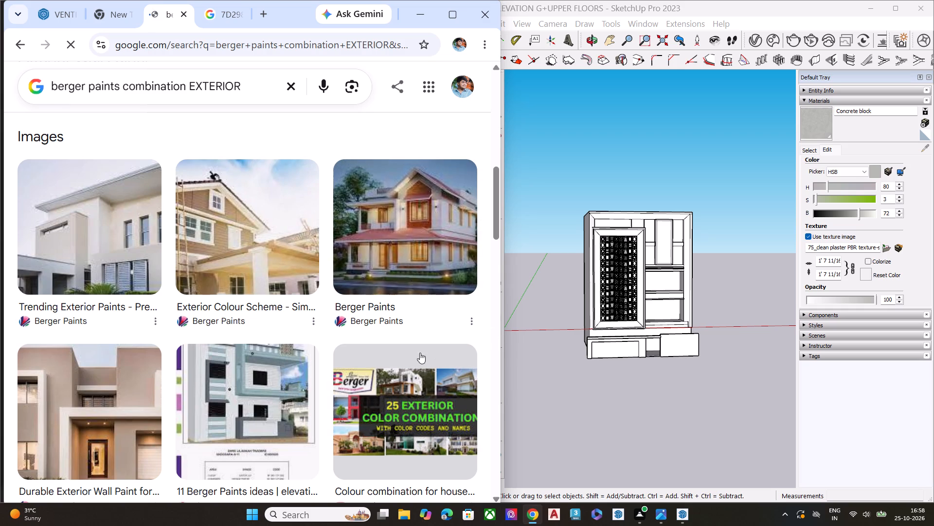
scroll(319, 365, down, 4)
click(304, 260)
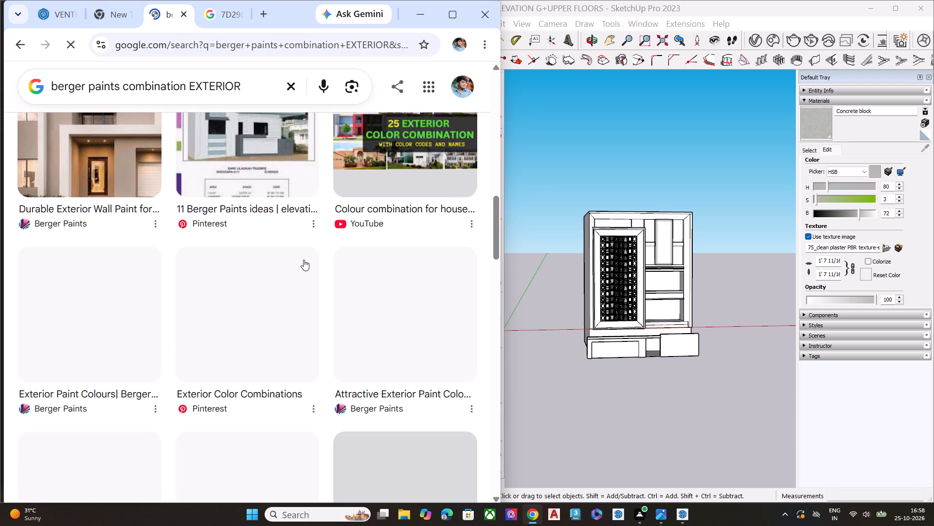
scroll(319, 325, down, 4)
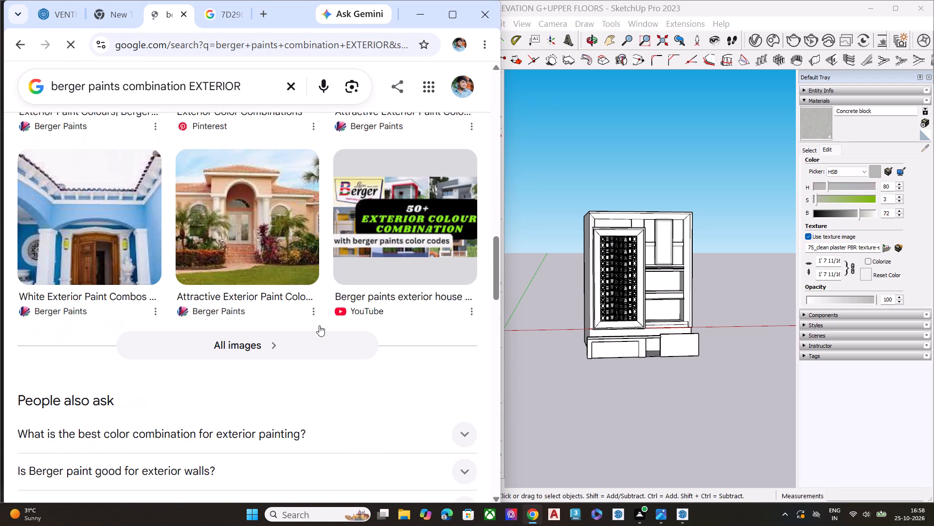
click(489, 14)
Sample the material of the lower opening's back face to the right of the patterned screen.
scroll(568, 216, down, 4)
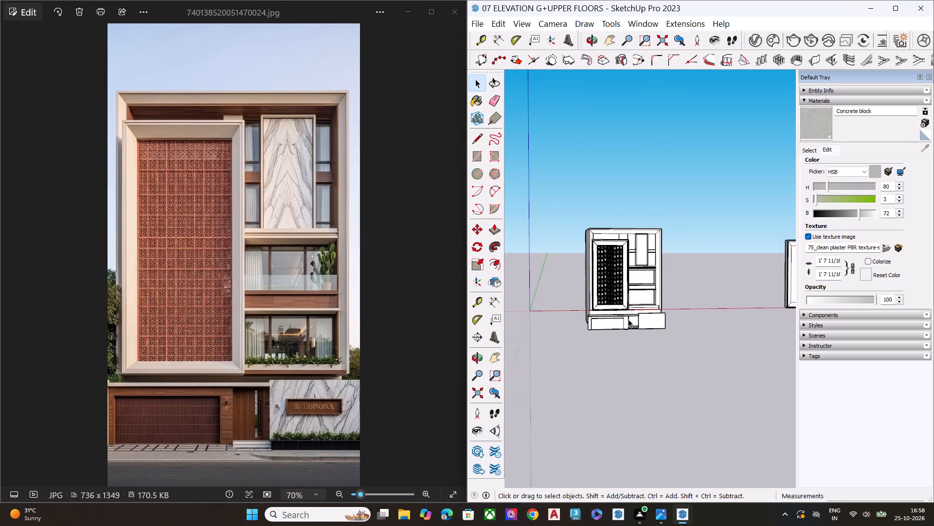
scroll(628, 319, down, 2)
middle_drag(637, 331, 583, 357)
key(space)
scroll(584, 347, up, 8)
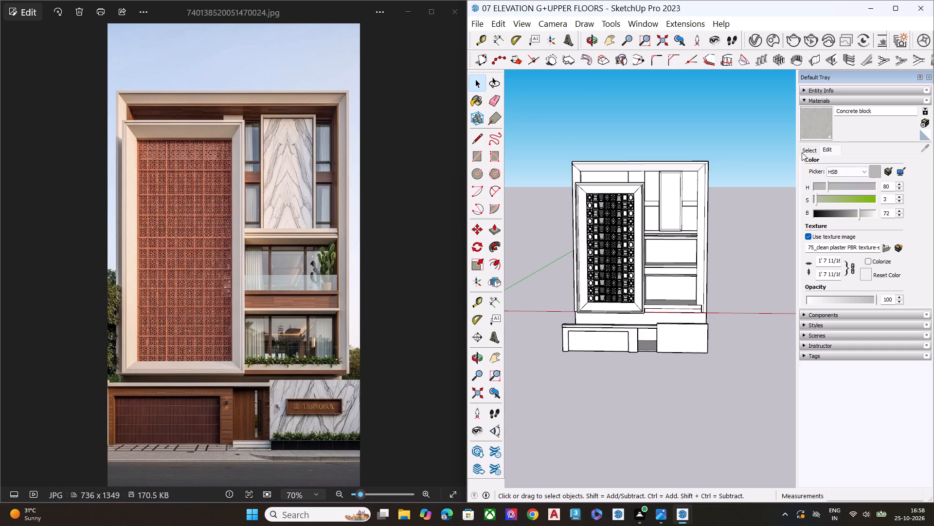
click(802, 152)
click(853, 167)
click(853, 167)
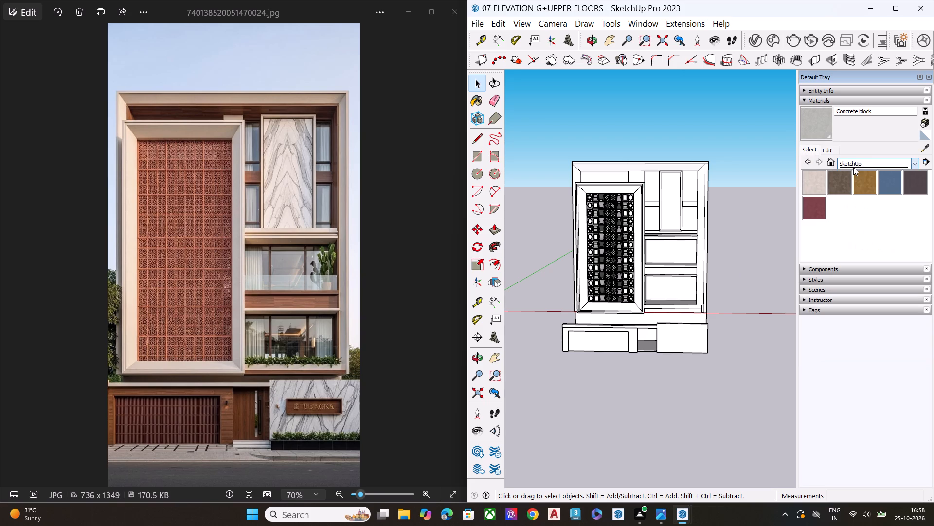
click(930, 149)
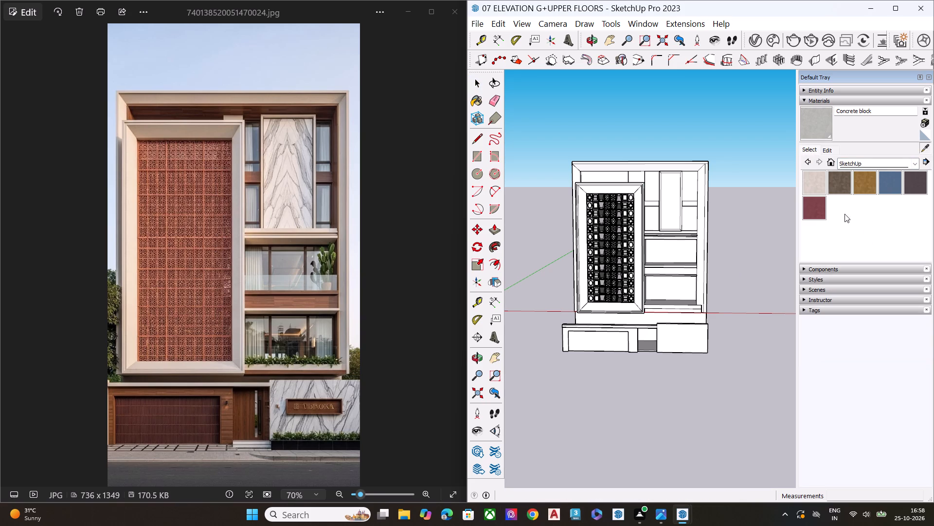
click(667, 281)
Offset the front face of the tall upper panel inward by about 7 inches.
scroll(687, 290, down, 1)
scroll(687, 290, up, 1)
scroll(687, 290, down, 1)
scroll(687, 290, up, 5)
middle_drag(675, 308, 576, 195)
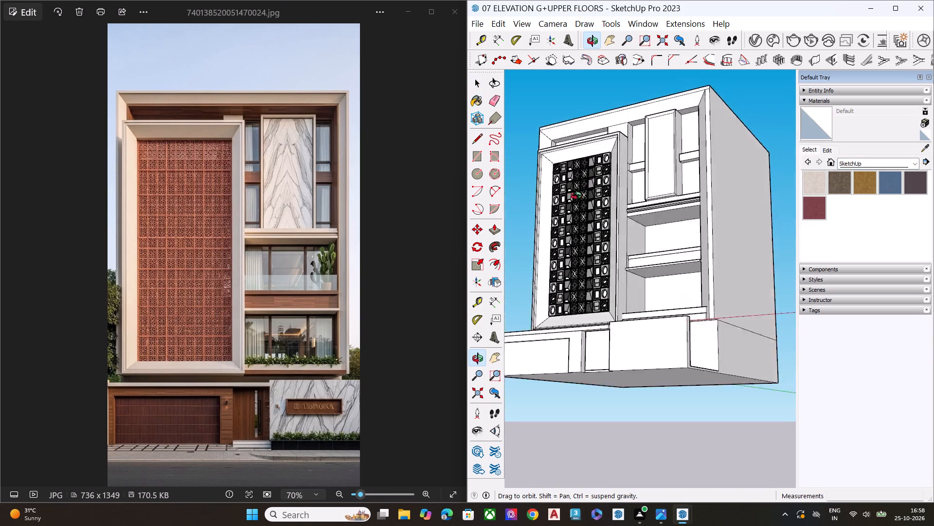
middle_drag(576, 195, 782, 265)
key(space)
click(762, 290)
scroll(559, 131, up, 8)
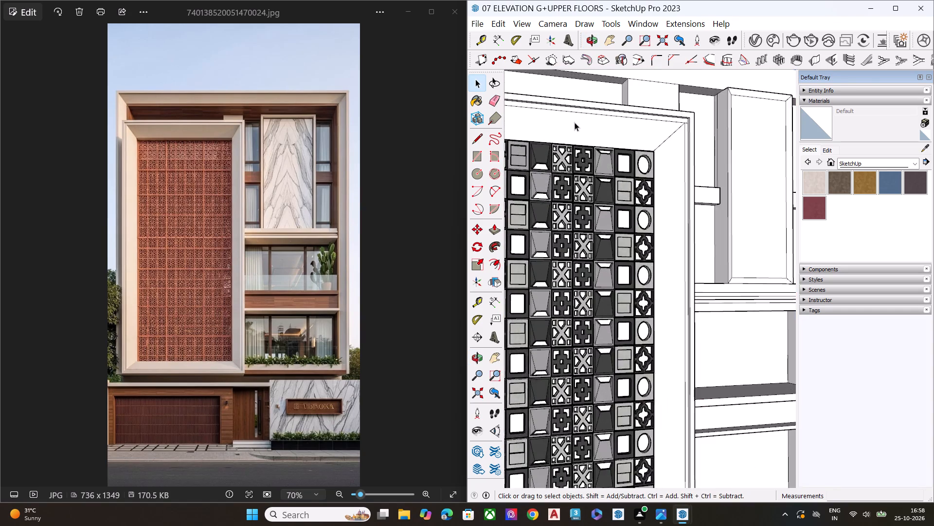
scroll(575, 131, down, 5)
middle_drag(675, 200, 561, 252)
scroll(687, 124, up, 6)
click(693, 198)
middle_drag(710, 228, 641, 236)
scroll(641, 236, up, 5)
scroll(674, 213, up, 1)
scroll(671, 217, down, 4)
scroll(666, 222, up, 1)
scroll(664, 224, down, 4)
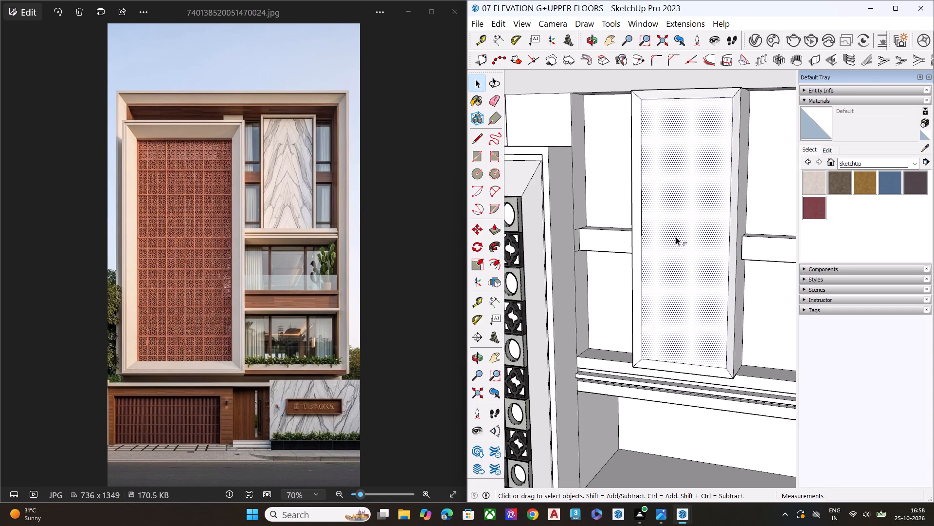
key(f)
click(676, 237)
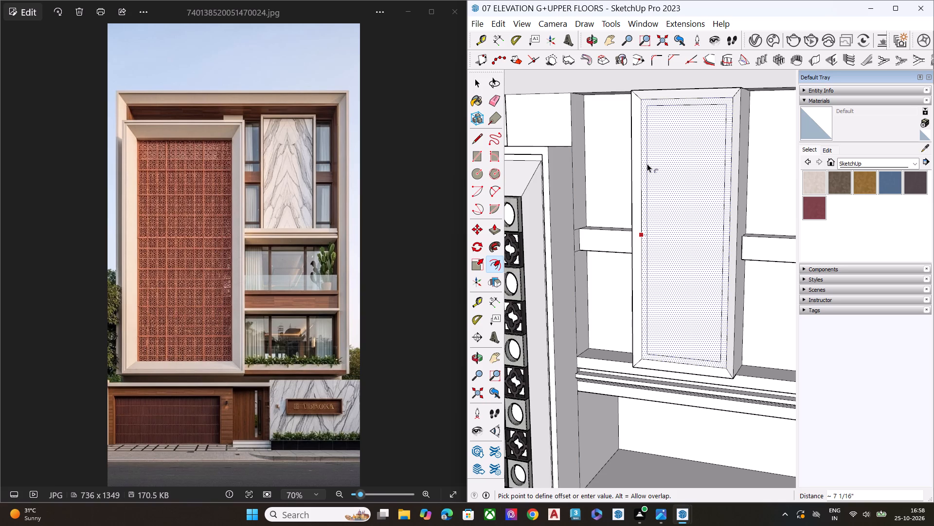
click(646, 164)
key(space)
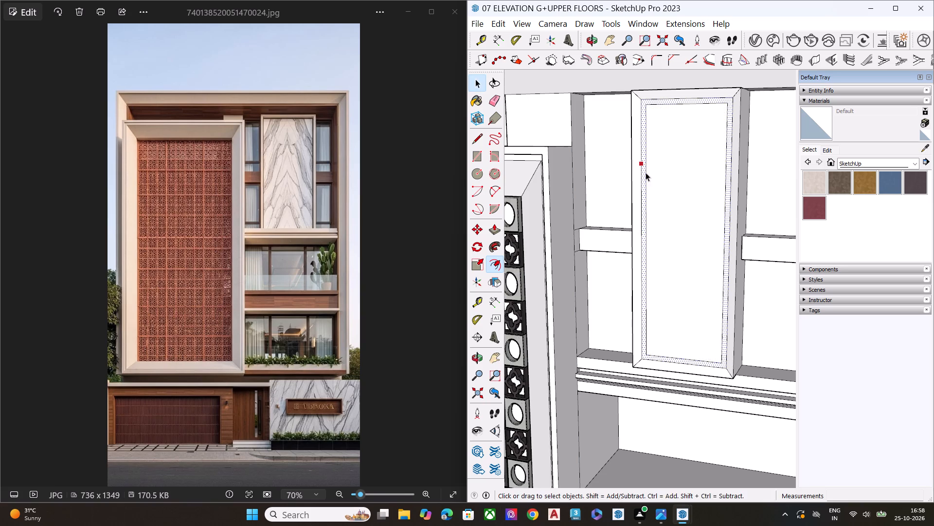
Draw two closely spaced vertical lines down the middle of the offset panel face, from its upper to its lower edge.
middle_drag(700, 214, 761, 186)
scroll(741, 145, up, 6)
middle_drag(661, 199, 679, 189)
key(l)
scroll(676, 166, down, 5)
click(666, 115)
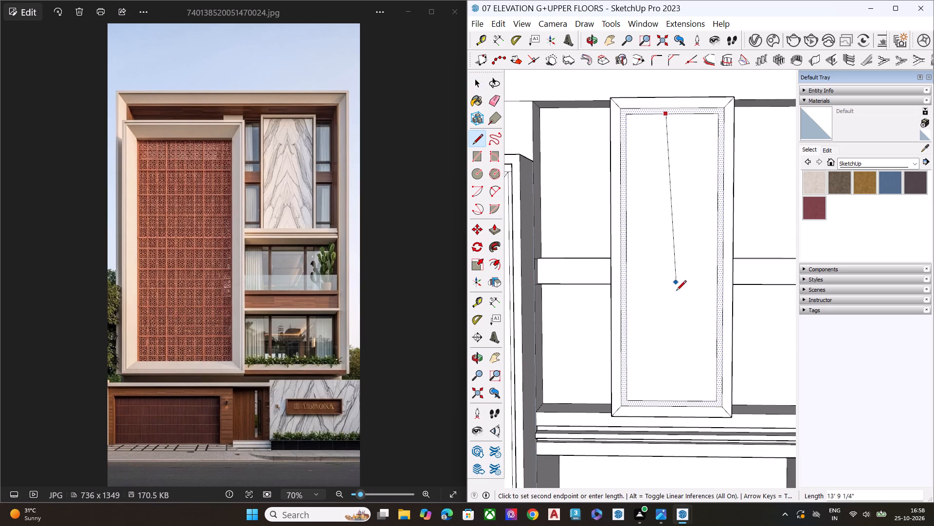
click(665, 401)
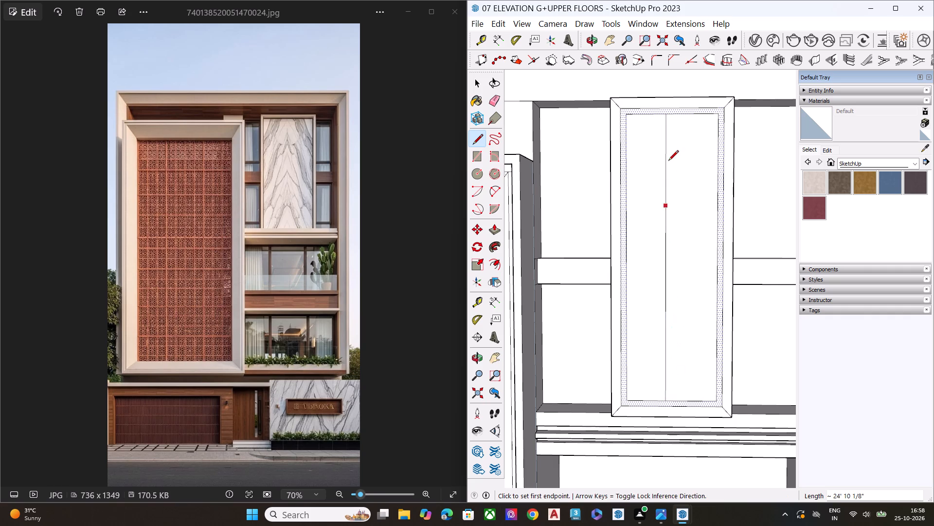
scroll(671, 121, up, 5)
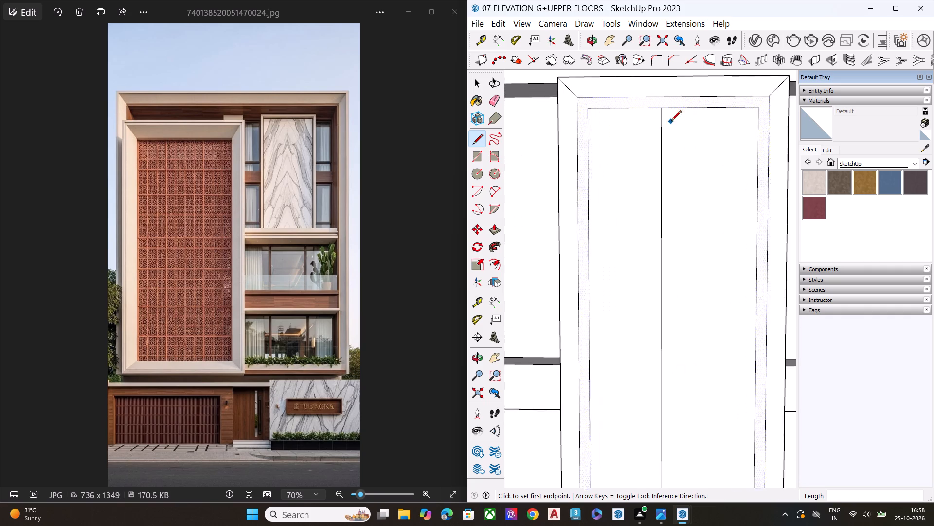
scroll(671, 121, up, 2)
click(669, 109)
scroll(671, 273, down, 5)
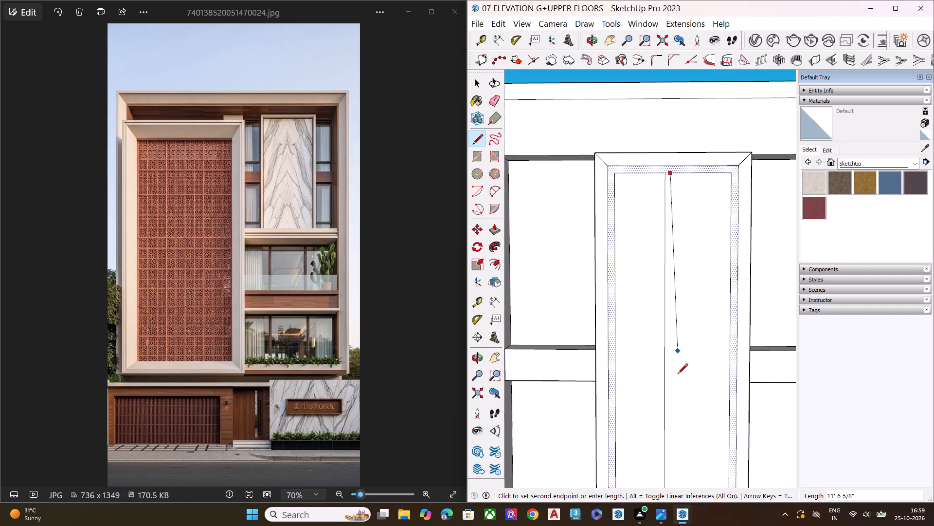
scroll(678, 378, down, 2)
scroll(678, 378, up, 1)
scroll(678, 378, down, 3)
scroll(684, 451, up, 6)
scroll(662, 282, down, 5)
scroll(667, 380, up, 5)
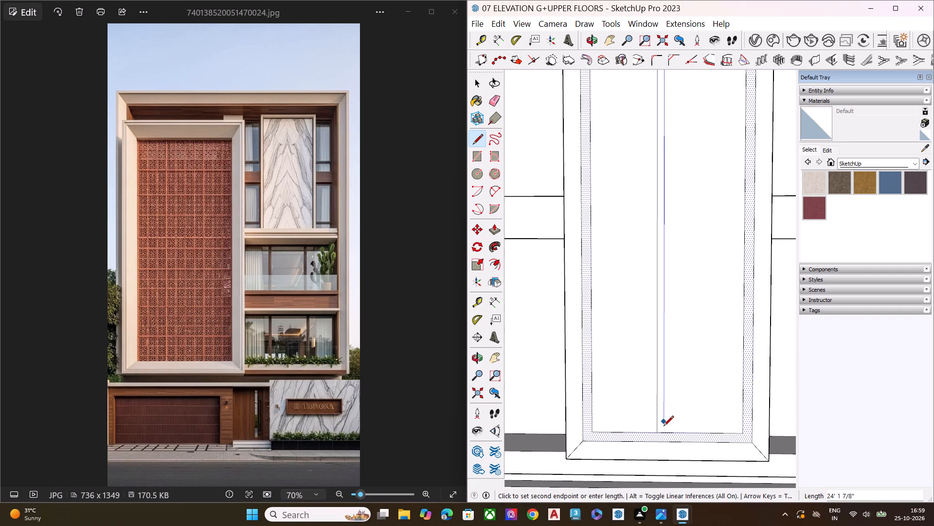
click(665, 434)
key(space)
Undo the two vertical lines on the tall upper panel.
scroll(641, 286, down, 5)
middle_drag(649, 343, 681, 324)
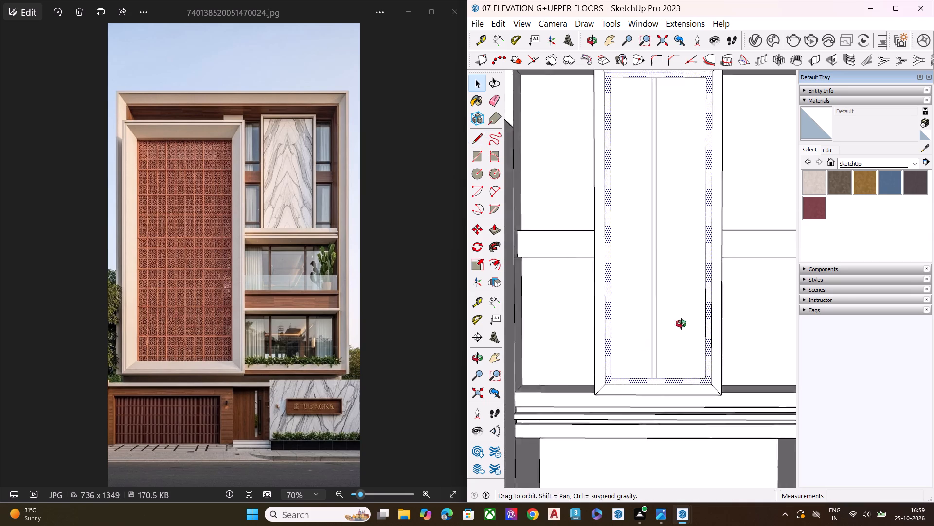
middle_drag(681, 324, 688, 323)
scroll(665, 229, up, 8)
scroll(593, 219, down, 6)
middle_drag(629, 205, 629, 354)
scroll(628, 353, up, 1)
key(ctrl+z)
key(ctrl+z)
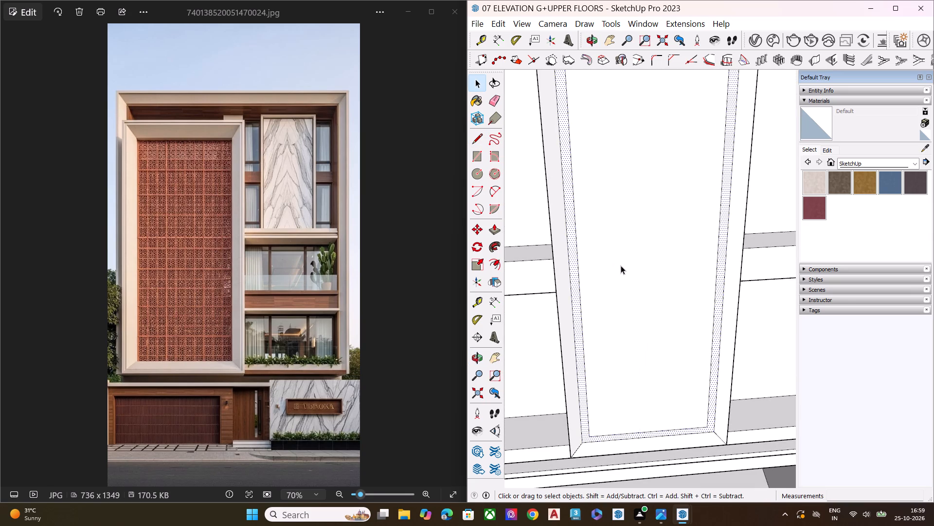
Push the inner face of the tall upper panel slightly back to recess it behind its offset border.
key(space)
click(657, 292)
middle_drag(660, 300, 527, 302)
scroll(630, 265, down, 5)
middle_drag(622, 305, 577, 232)
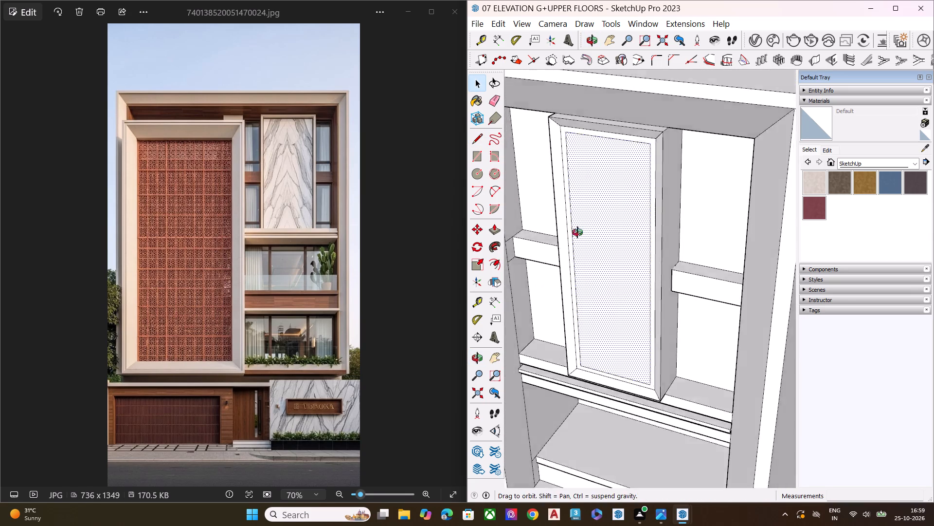
middle_drag(577, 232, 550, 154)
scroll(568, 152, up, 8)
click(613, 198)
key(p)
click(614, 201)
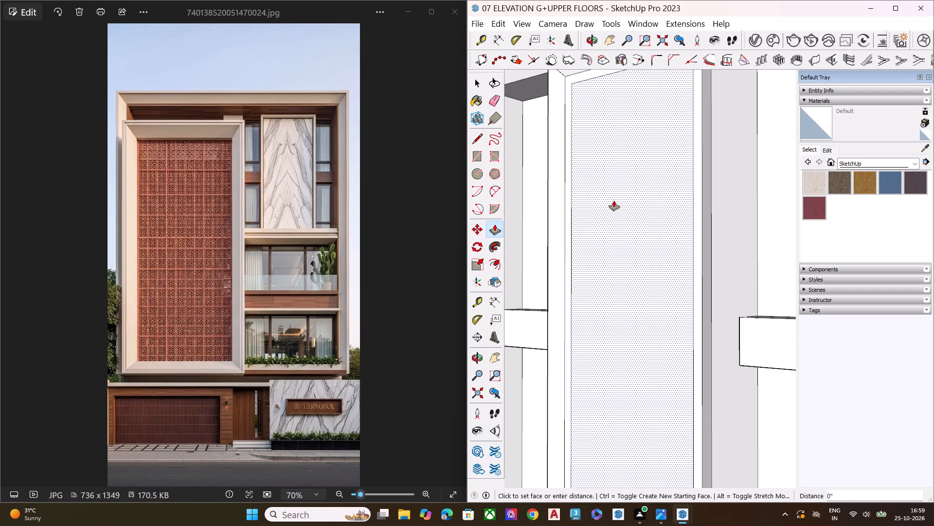
click(625, 191)
key(space)
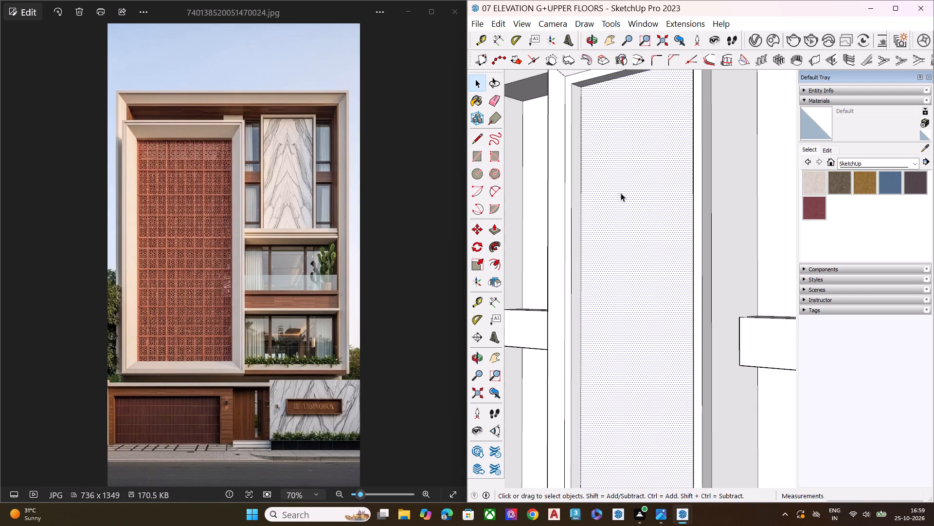
Copy the panel's thin border face with its edges into the empty space between the building and the separate framed panel.
scroll(617, 202, down, 6)
middle_drag(606, 225, 726, 227)
scroll(690, 135, up, 6)
click(667, 115)
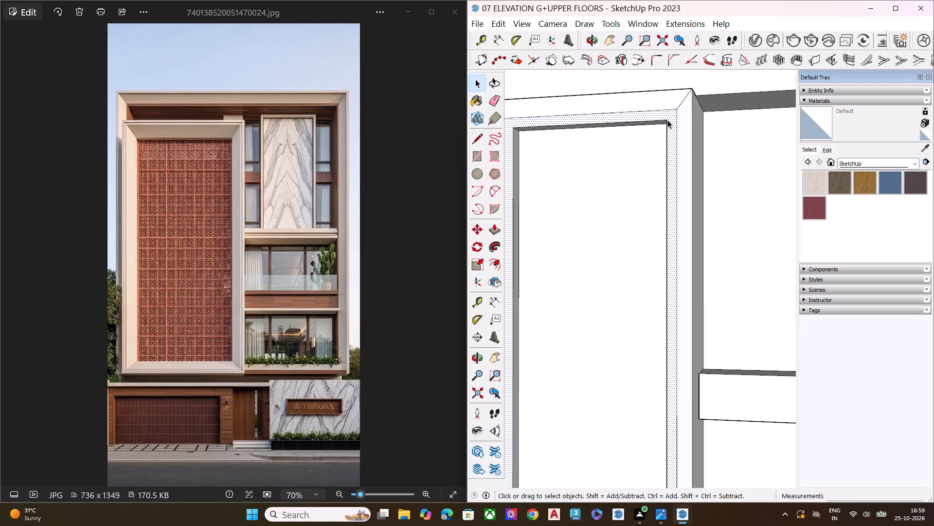
click(675, 120)
double_click(670, 124)
key(m)
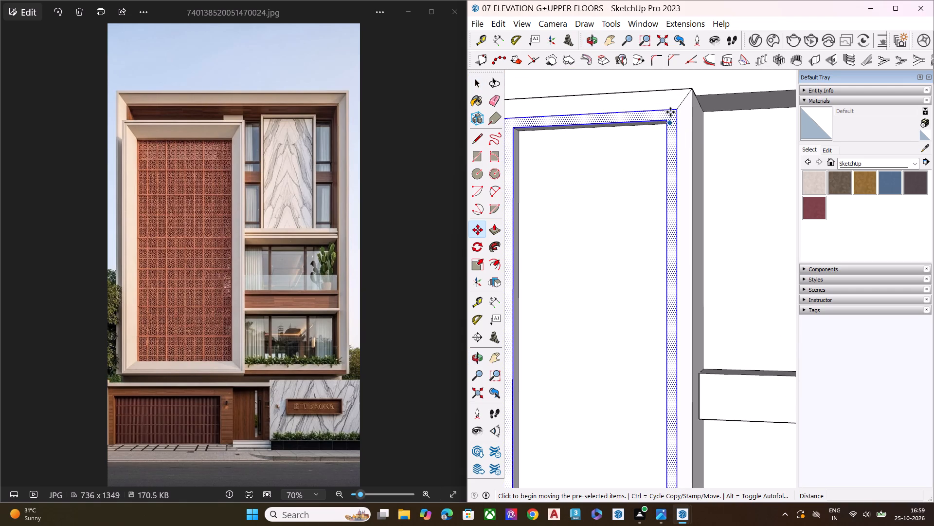
click(676, 110)
scroll(615, 158, down, 2)
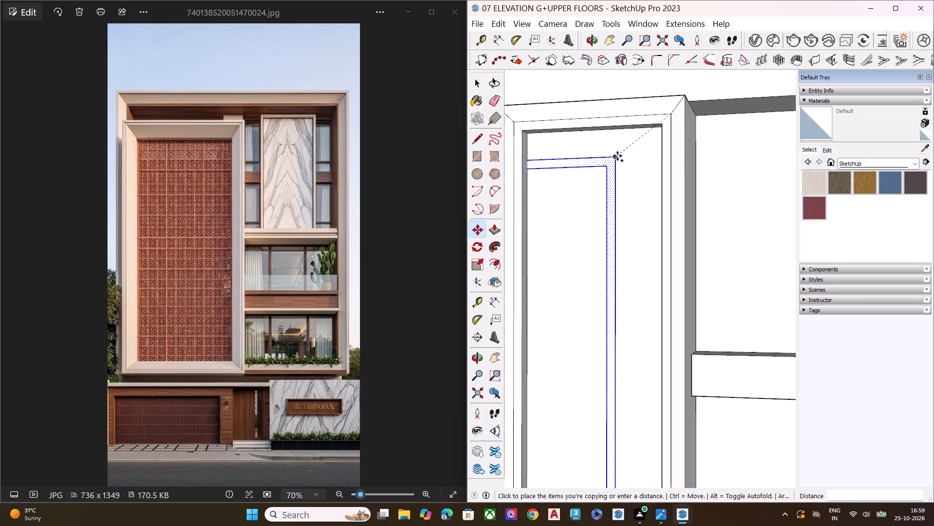
scroll(617, 156, down, 1)
scroll(620, 150, up, 1)
scroll(620, 150, down, 4)
scroll(616, 147, down, 17)
scroll(568, 176, up, 1)
scroll(568, 176, down, 10)
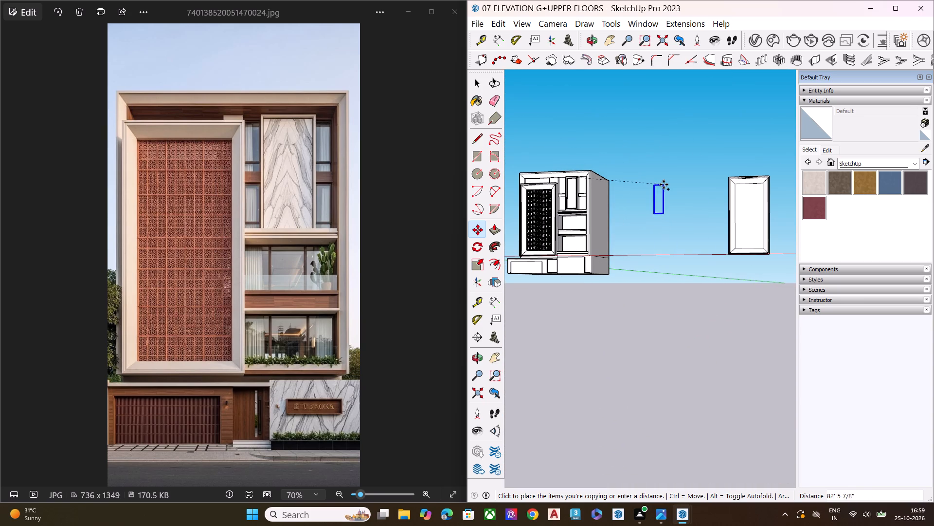
click(666, 169)
key(space)
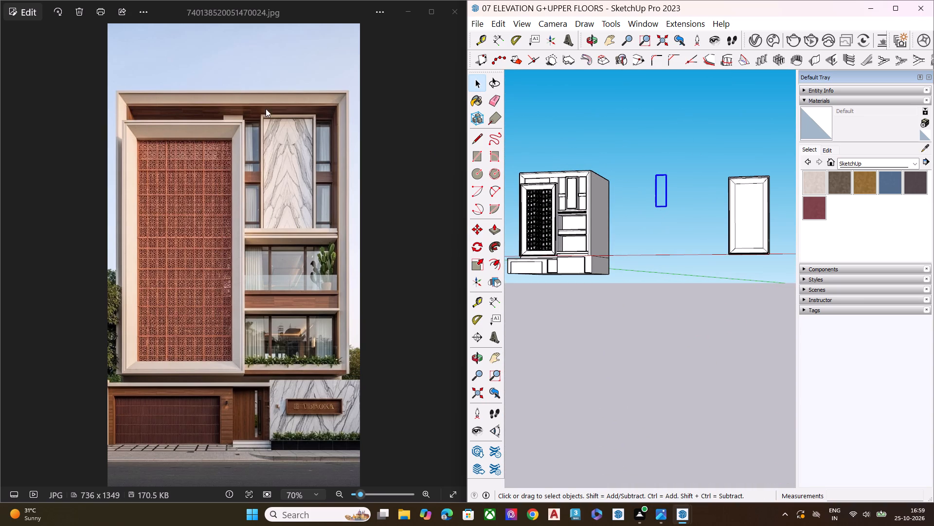
Extrude the copied border face by about 2 5/8 inches into a solid rectangular frame.
scroll(670, 167, up, 16)
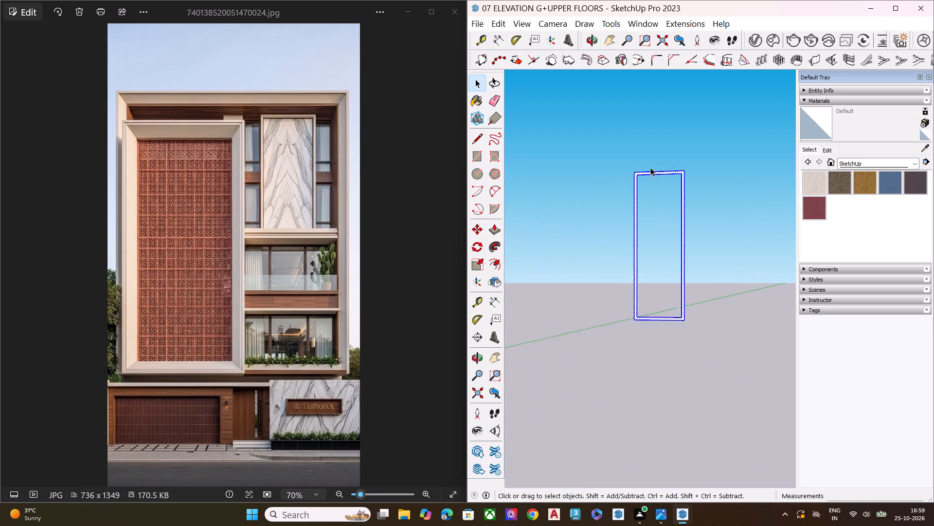
scroll(650, 168, up, 8)
scroll(685, 204, up, 1)
middle_drag(685, 204, 459, 291)
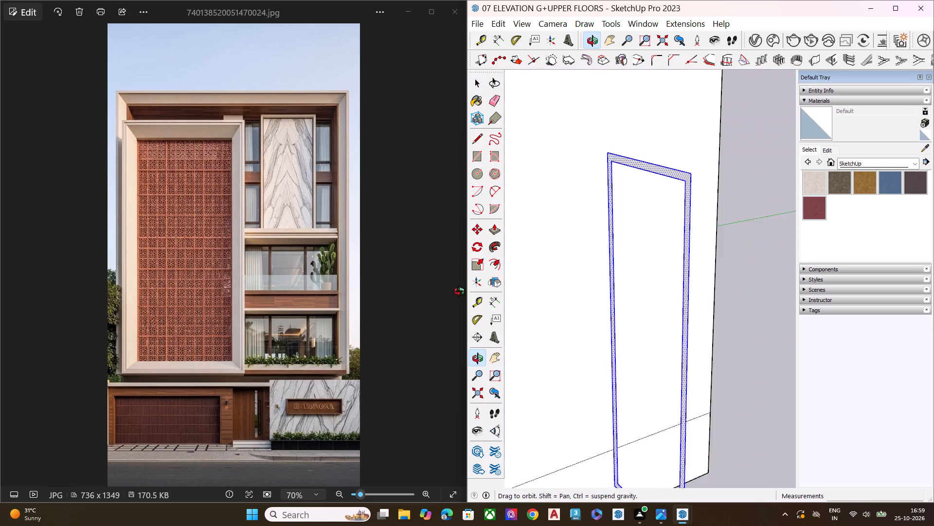
middle_drag(459, 291, 232, 292)
scroll(518, 157, up, 6)
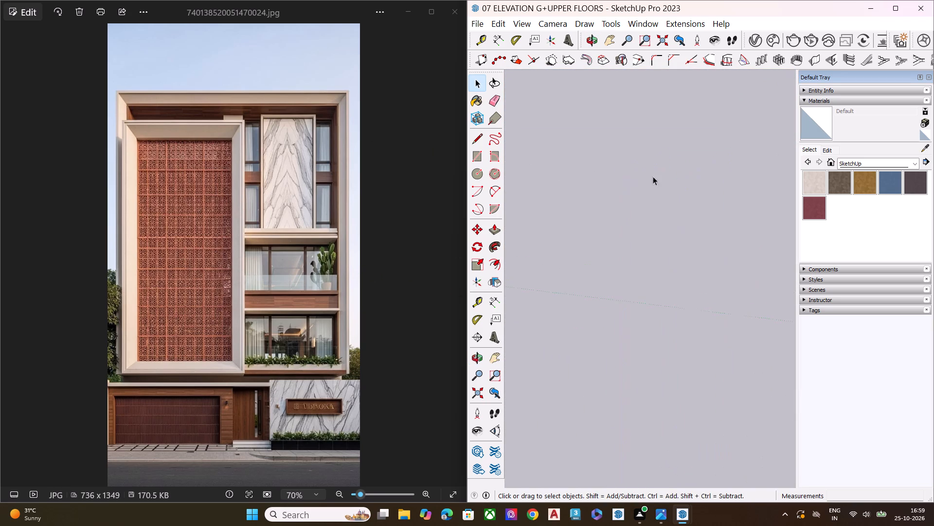
scroll(642, 177, down, 6)
scroll(713, 194, up, 5)
click(651, 198)
double_click(651, 198)
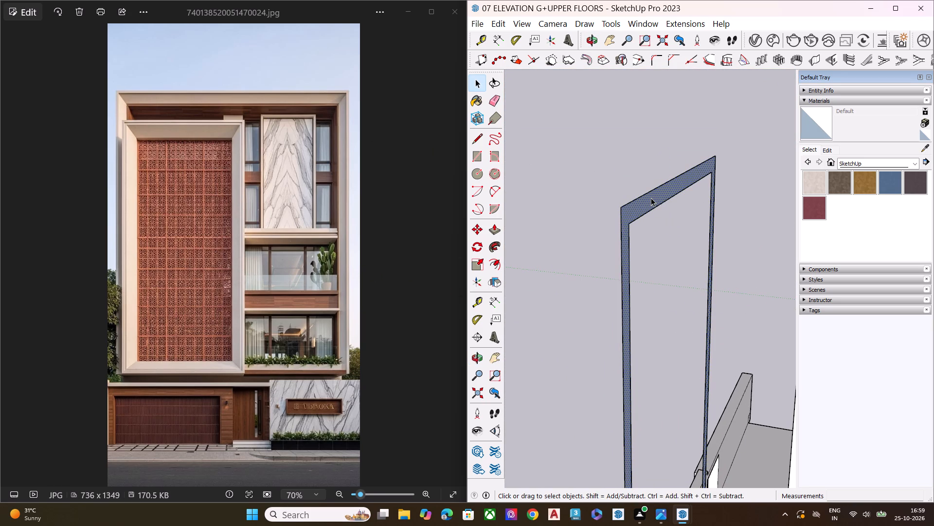
key(p)
click(651, 198)
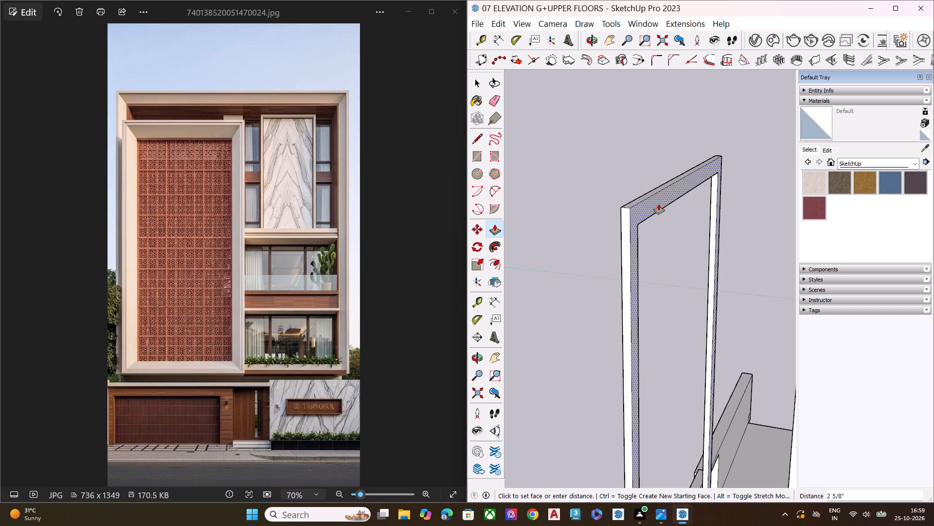
click(659, 204)
key(space)
Examine the extruded frame from its other side and from below.
scroll(622, 216, up, 1)
middle_drag(622, 216, 798, 202)
scroll(795, 205, up, 1)
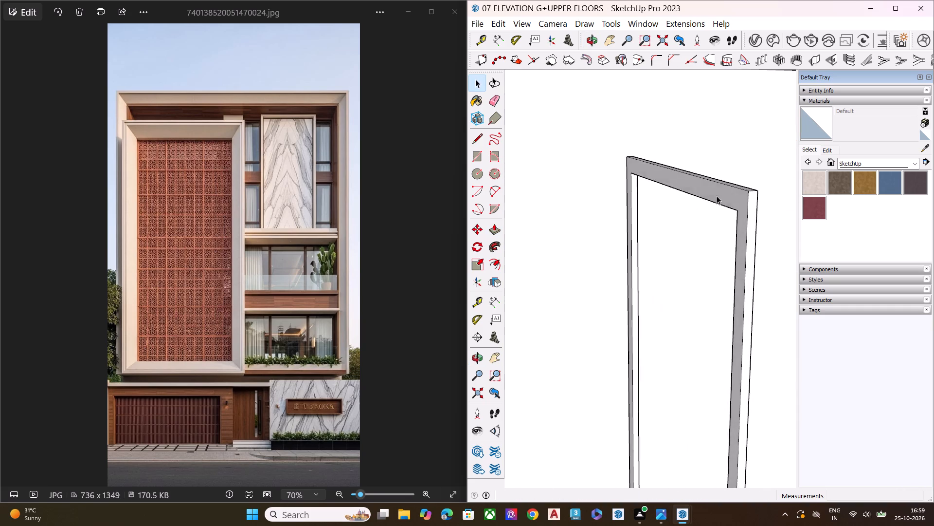
scroll(631, 192, down, 1)
scroll(631, 192, up, 1)
scroll(631, 192, down, 5)
middle_drag(639, 197, 721, 100)
scroll(648, 140, down, 5)
middle_drag(632, 161, 639, 173)
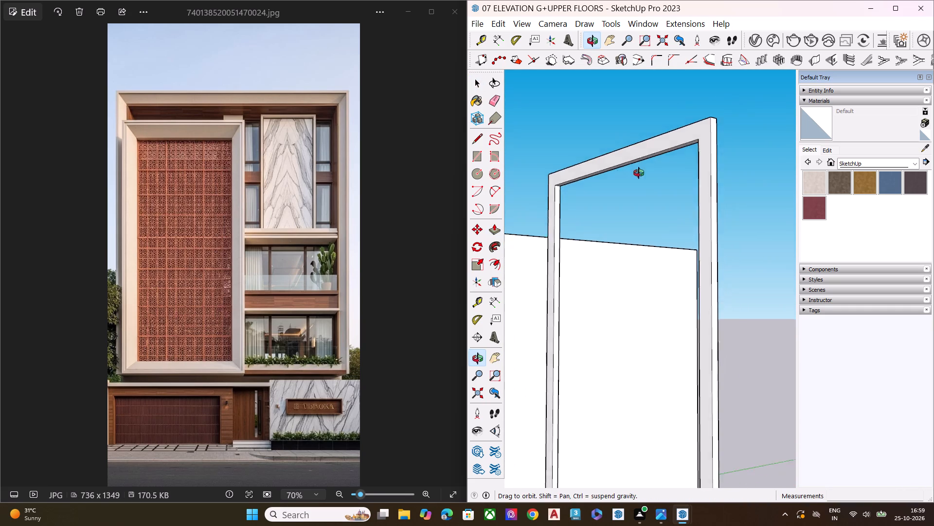
Examine the standalone rectangular frame from the front, from below and at its upper corners.
middle_drag(639, 173, 697, 175)
middle_drag(627, 165, 658, 108)
scroll(635, 176, up, 4)
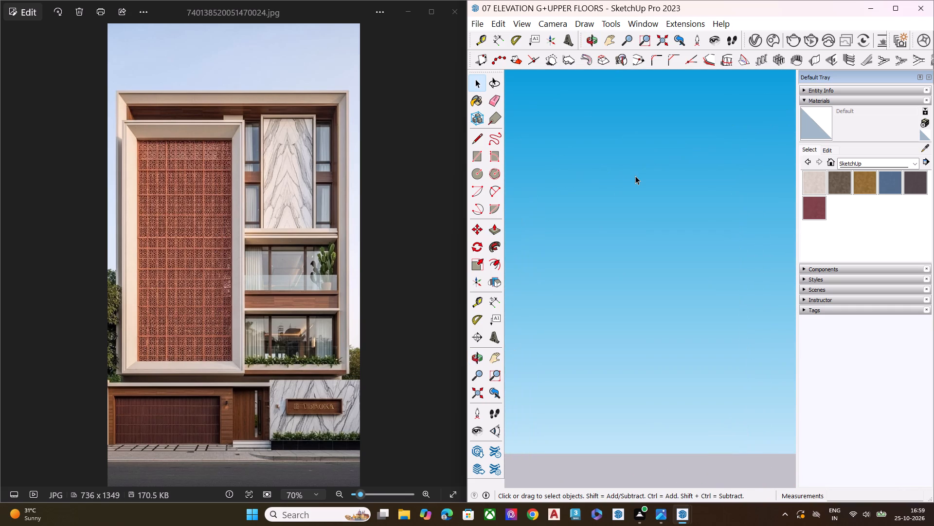
scroll(635, 176, up, 3)
scroll(628, 181, down, 6)
middle_drag(636, 199, 711, 133)
scroll(596, 164, up, 1)
scroll(595, 165, down, 10)
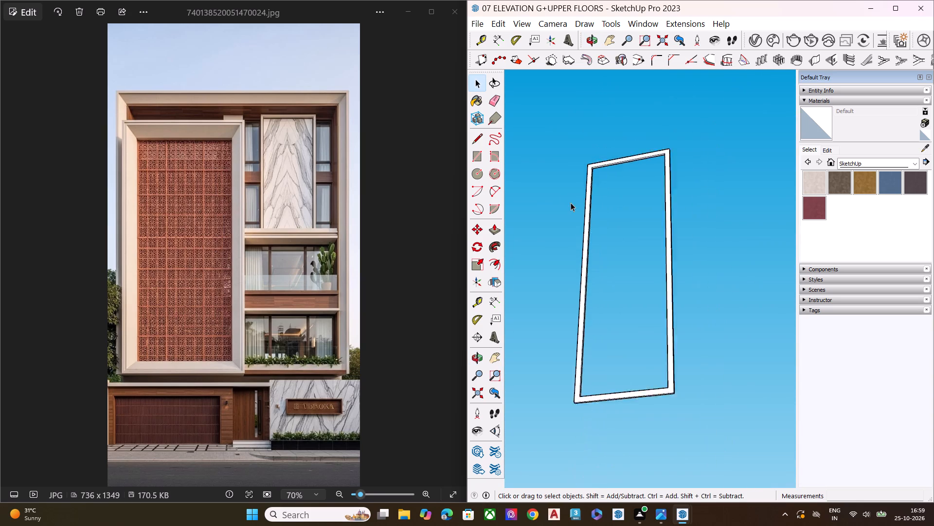
scroll(571, 203, down, 4)
middle_drag(626, 250, 646, 205)
scroll(638, 183, up, 6)
scroll(605, 186, down, 1)
scroll(605, 186, up, 5)
middle_drag(648, 208, 679, 202)
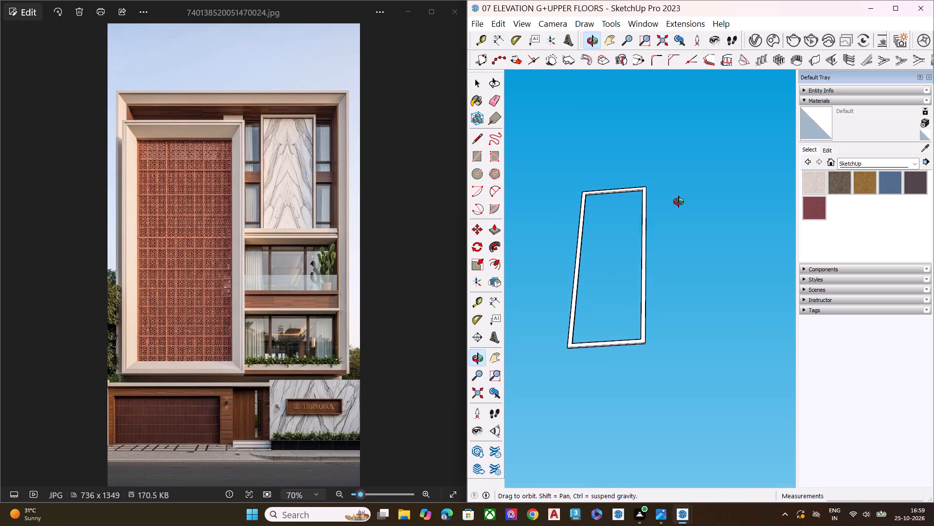
middle_drag(679, 202, 708, 207)
scroll(634, 181, up, 20)
key(l)
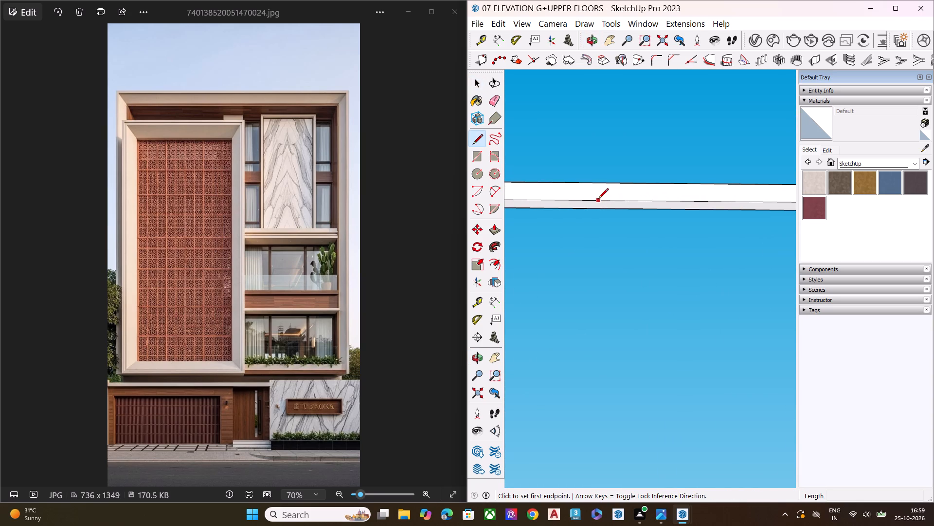
key(space)
scroll(587, 174, down, 6)
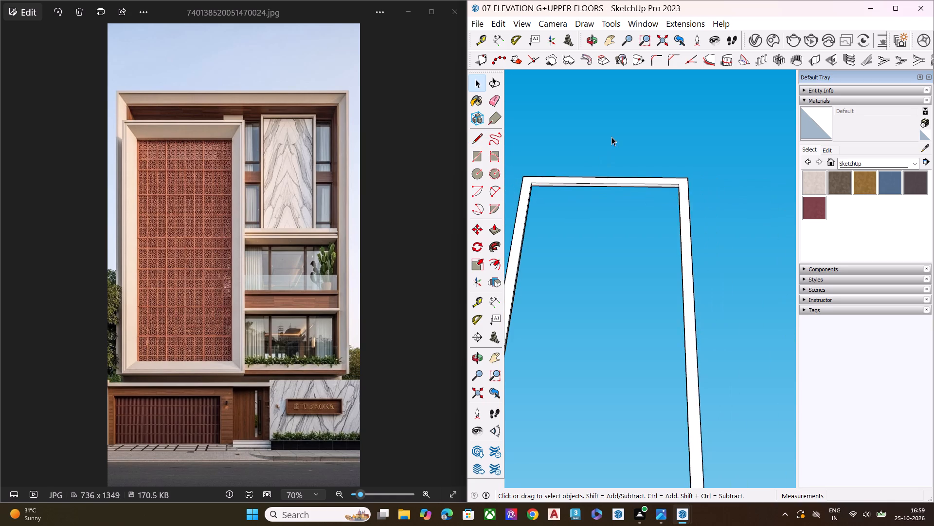
scroll(611, 137, down, 7)
middle_drag(624, 143, 621, 422)
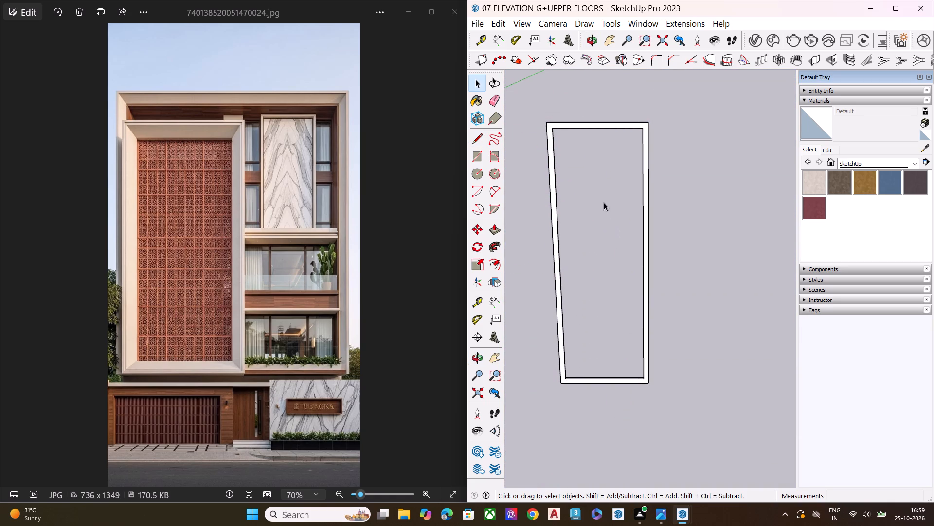
middle_drag(605, 223, 592, 202)
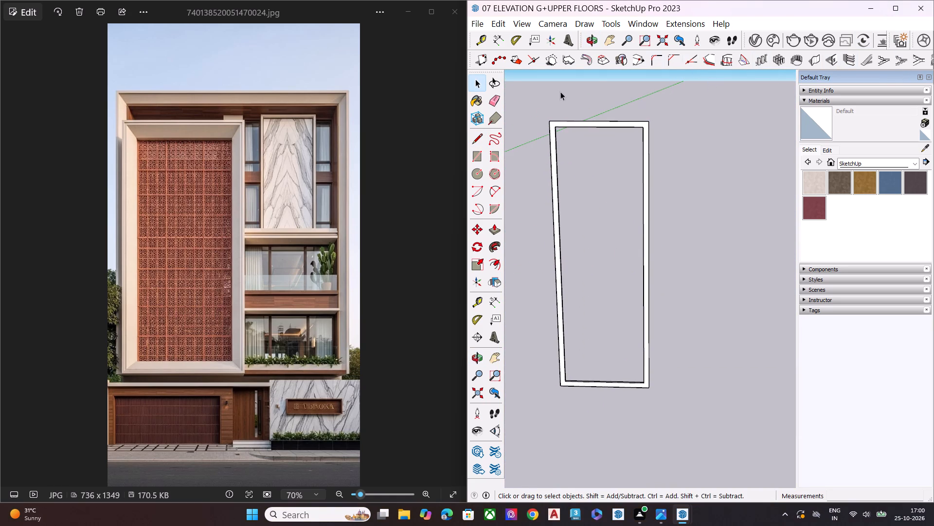
middle_drag(635, 138, 649, 2)
scroll(617, 144, up, 2)
scroll(614, 157, down, 3)
scroll(614, 158, up, 2)
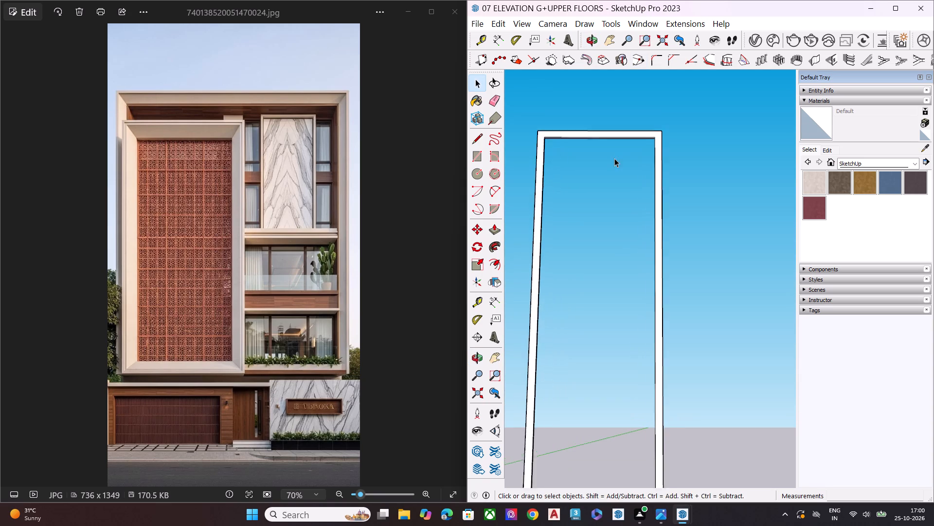
scroll(614, 158, up, 1)
middle_drag(597, 136, 431, 66)
scroll(607, 187, up, 8)
scroll(557, 204, down, 5)
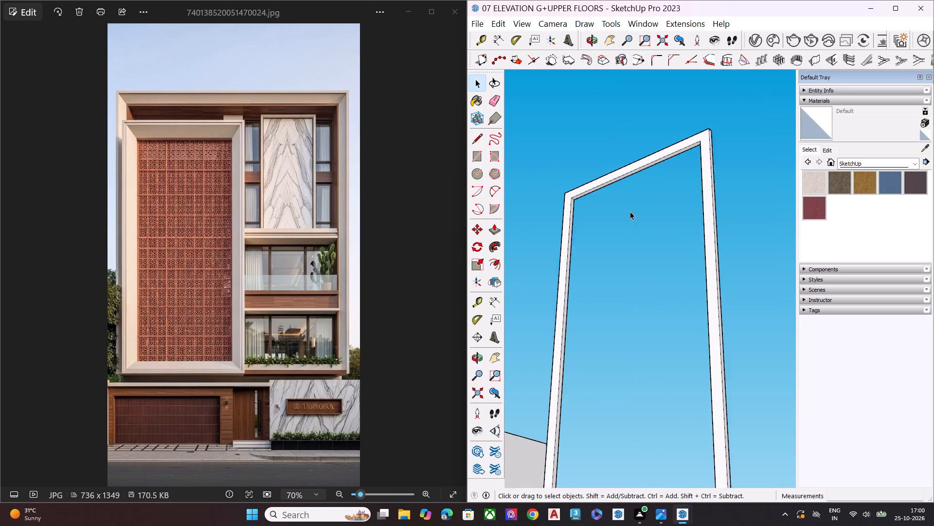
scroll(630, 211, down, 3)
Push/Pull the frame's large ring-shaped face slightly outward to make the frame a little deeper.
middle_drag(652, 212, 541, 230)
scroll(548, 219, up, 6)
click(589, 208)
key(p)
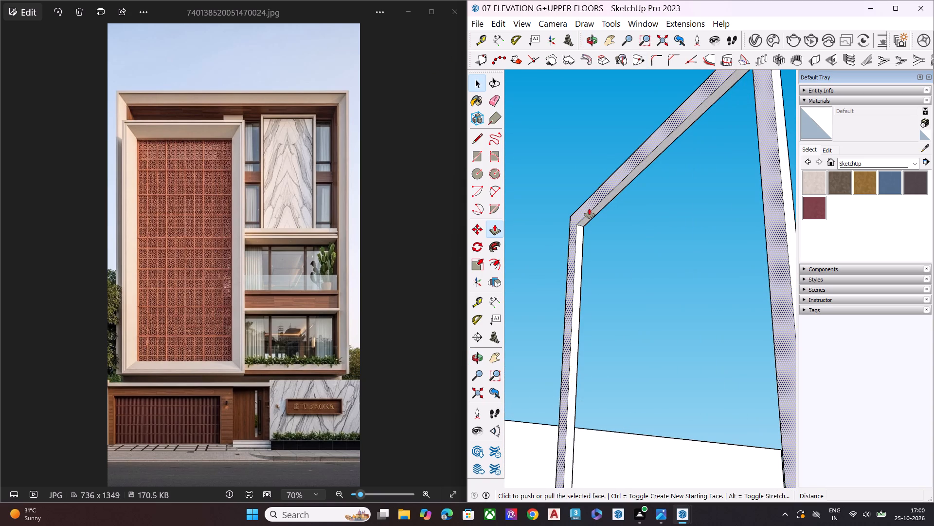
click(589, 208)
click(583, 212)
key(space)
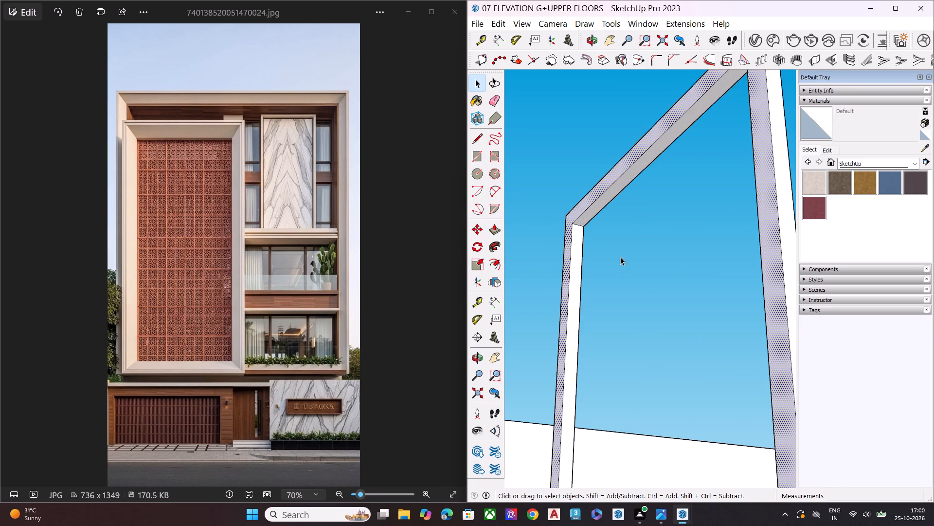
click(630, 263)
Draw a rectangle about 7' 10 5/8" by 24' 10 1/8" across the frame's opening, between the mid-depth points of opposite inner corners.
key(r)
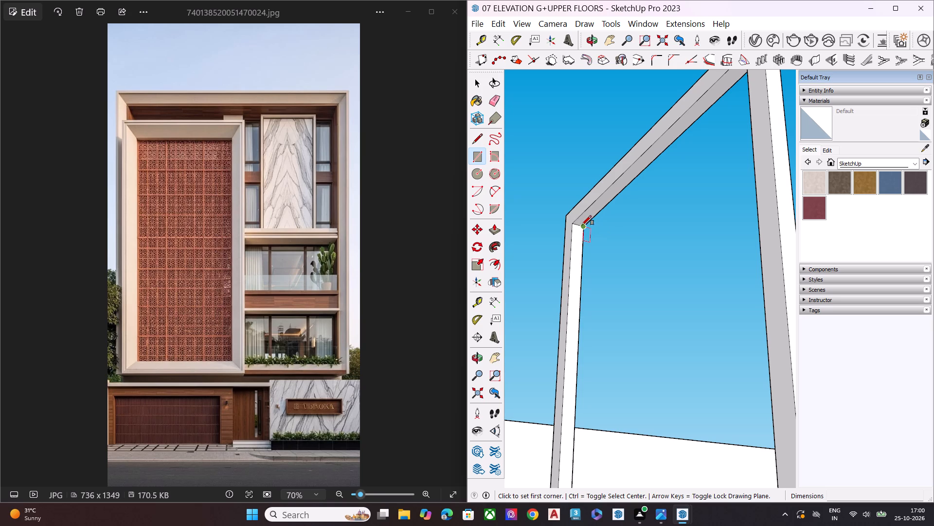
scroll(580, 228, up, 7)
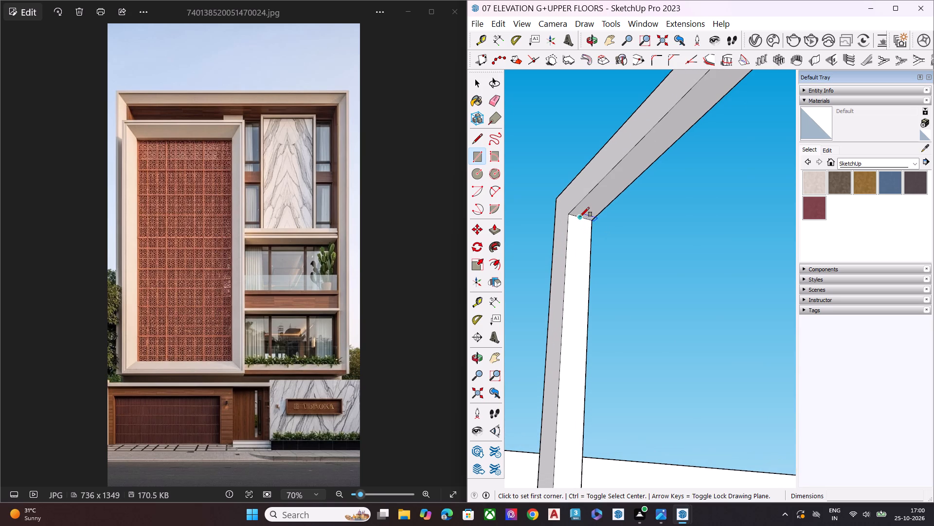
click(580, 217)
scroll(574, 232, down, 5)
scroll(580, 233, up, 1)
scroll(581, 234, down, 9)
scroll(607, 206, up, 1)
scroll(607, 207, down, 1)
scroll(607, 207, up, 1)
scroll(609, 207, down, 1)
scroll(609, 207, up, 1)
scroll(609, 207, down, 1)
middle_drag(604, 217, 720, 336)
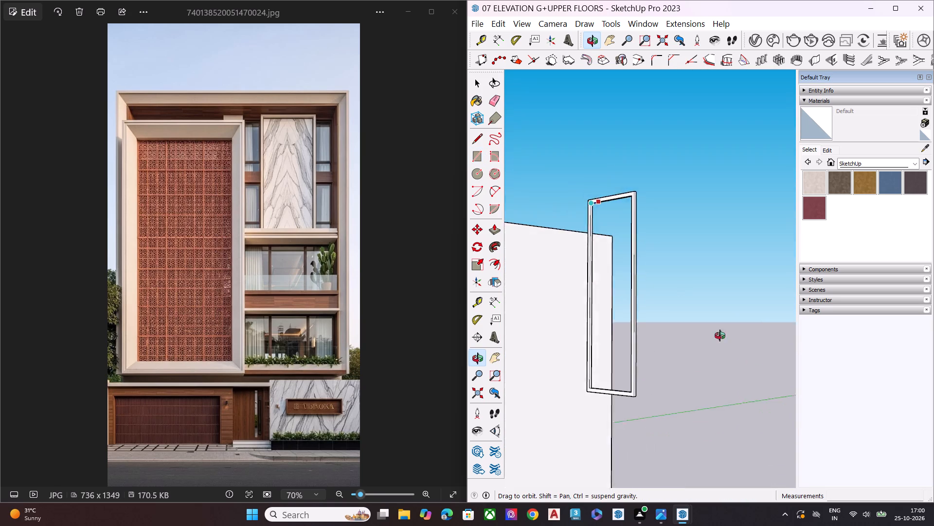
middle_drag(720, 336, 770, 341)
scroll(658, 313, down, 7)
middle_drag(650, 347, 791, 424)
scroll(662, 361, up, 6)
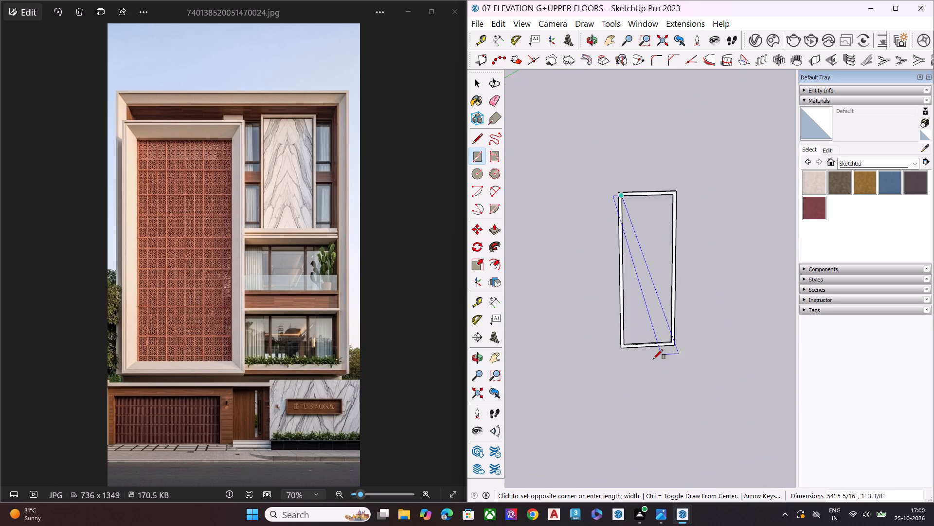
scroll(653, 359, up, 3)
scroll(683, 309, up, 10)
scroll(675, 305, down, 6)
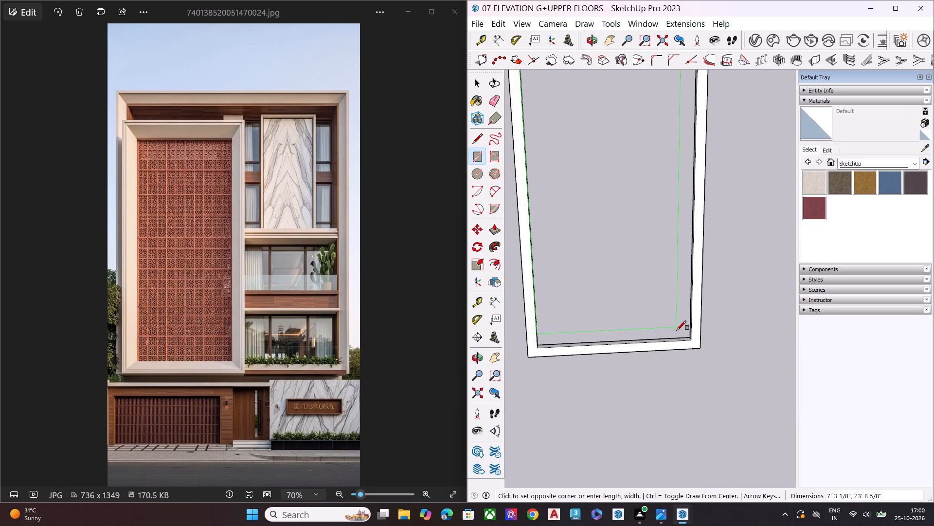
scroll(686, 335, up, 2)
scroll(689, 341, down, 1)
scroll(689, 341, up, 2)
middle_drag(694, 343, 832, 332)
scroll(721, 333, up, 1)
scroll(720, 332, down, 1)
scroll(720, 331, up, 6)
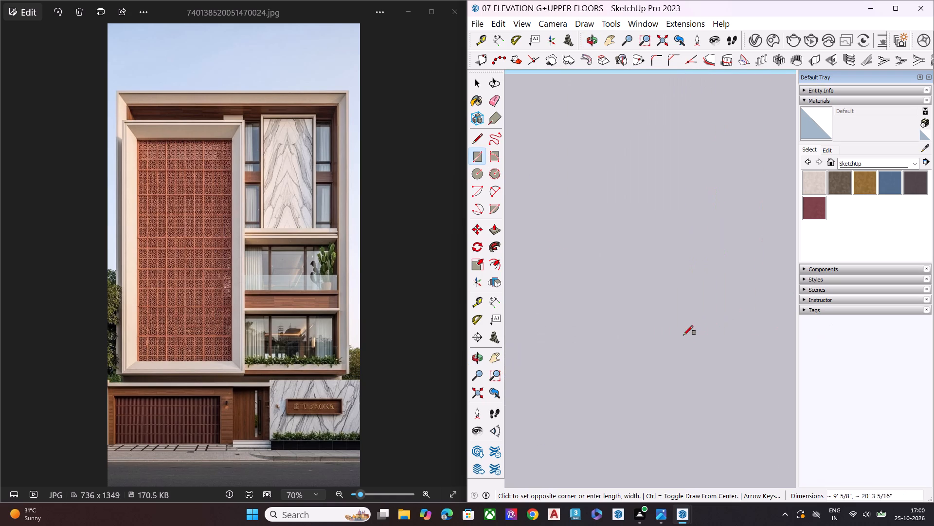
scroll(704, 326, down, 4)
click(662, 323)
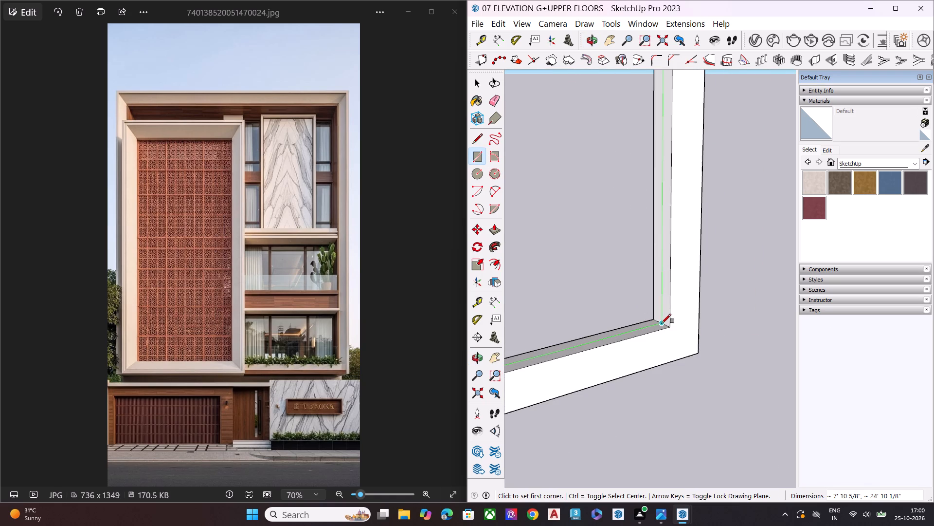
scroll(653, 329, down, 9)
key(space)
Paint both sides of the pane inside the frame with Translucent Glass Gray from the Glass and Mirrors materials.
scroll(713, 359, down, 3)
scroll(713, 359, up, 1)
scroll(713, 359, down, 3)
middle_drag(706, 368, 568, 354)
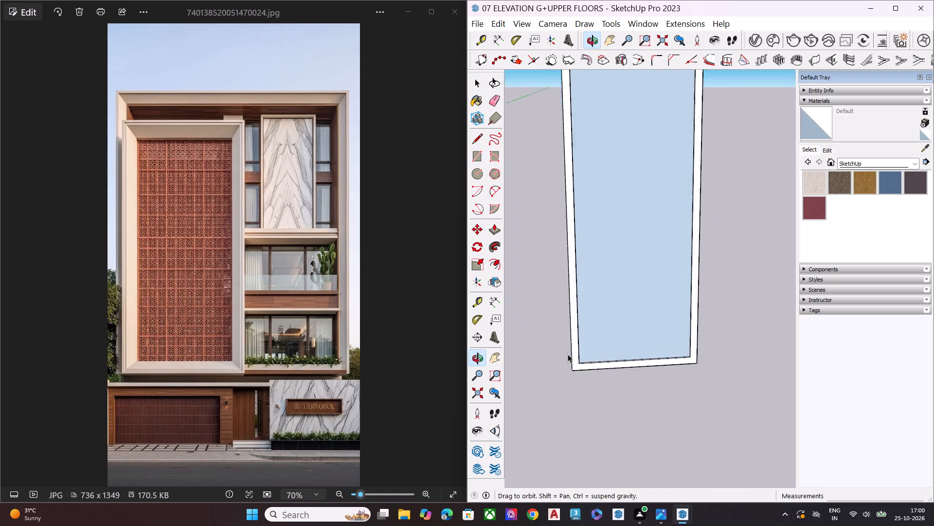
middle_drag(568, 354, 568, 356)
scroll(573, 331, up, 1)
scroll(610, 287, down, 7)
scroll(634, 236, up, 6)
middle_drag(623, 242, 606, 181)
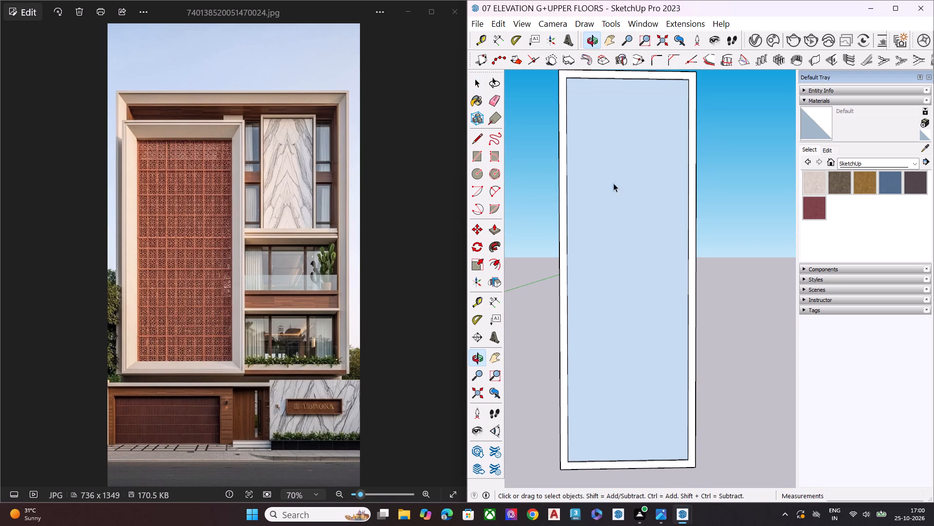
click(852, 163)
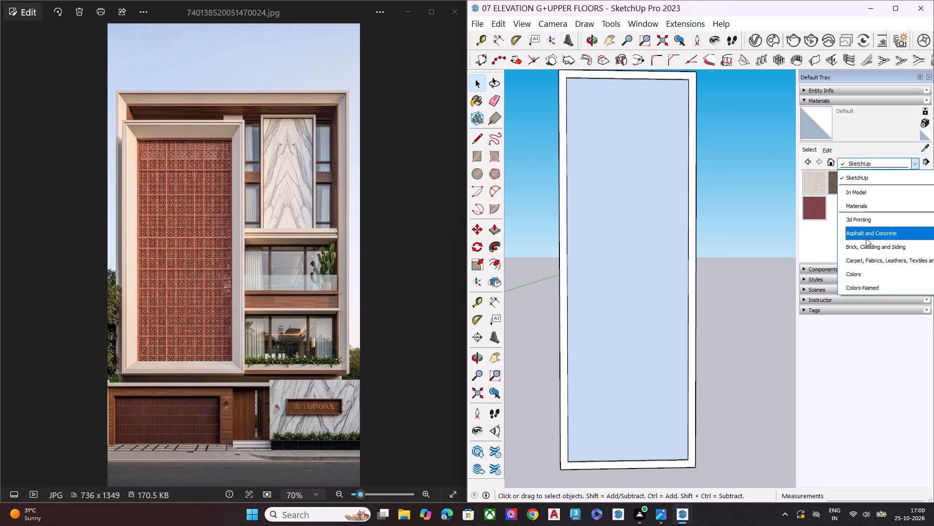
scroll(865, 275, down, 1)
click(860, 263)
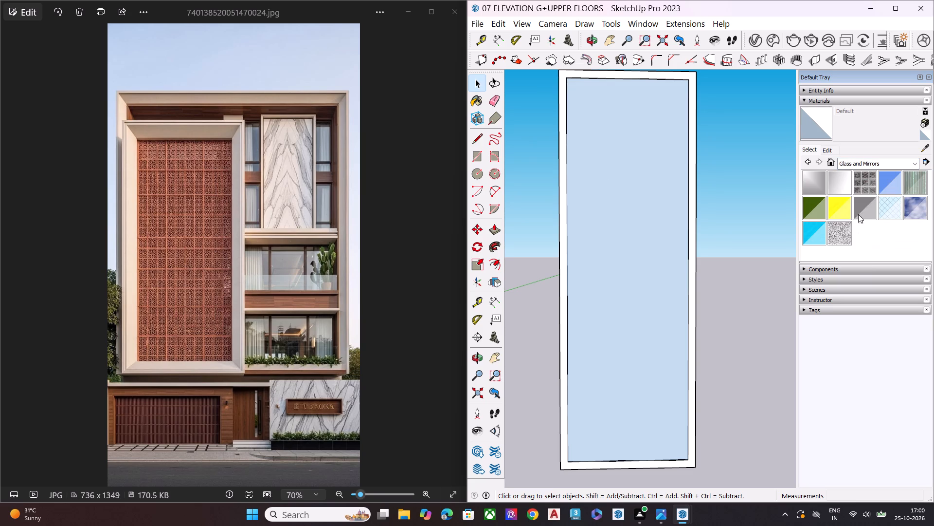
click(865, 211)
click(657, 251)
middle_drag(687, 261, 466, 280)
middle_drag(731, 279, 458, 286)
click(644, 280)
key(alt+space)
scroll(599, 285, down, 8)
scroll(604, 286, up, 1)
key(space)
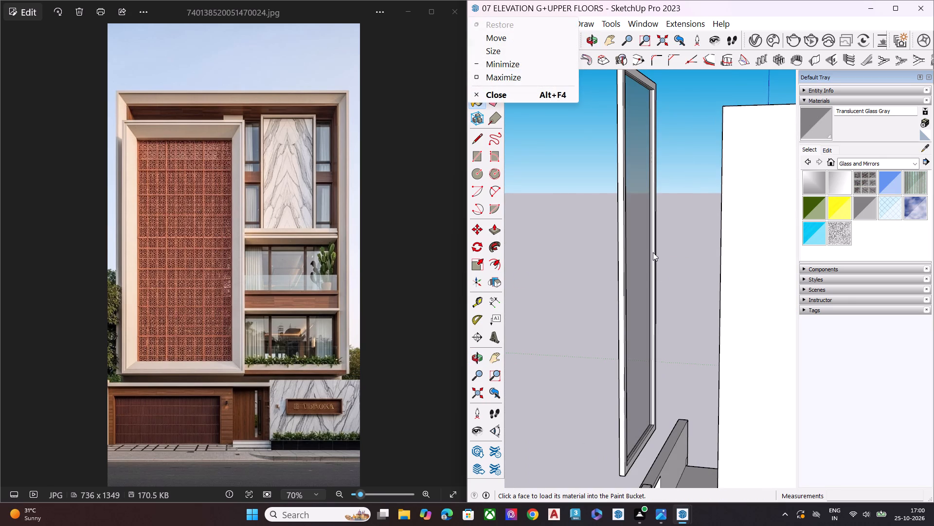
click(639, 265)
Darken the Translucent Glass Gray material to brightness 20 and set its opacity to 78.
click(830, 149)
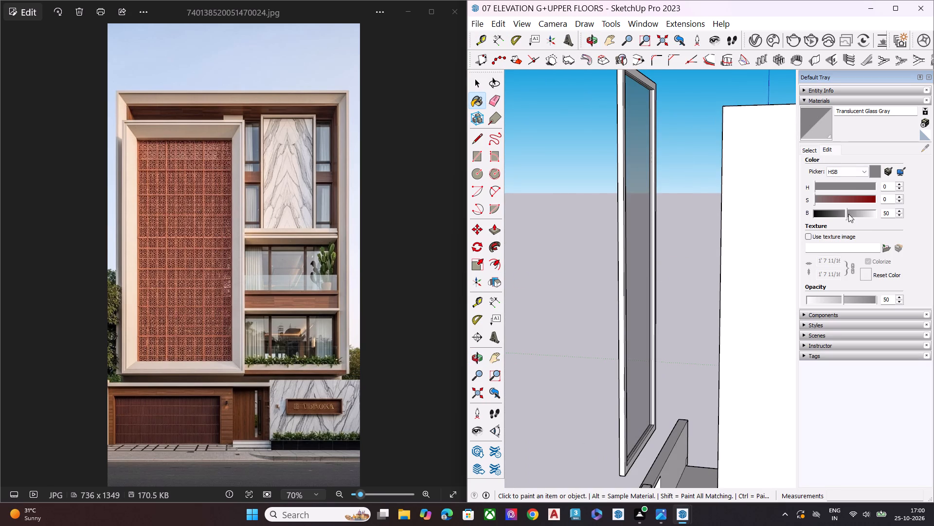
drag(848, 214, 833, 213)
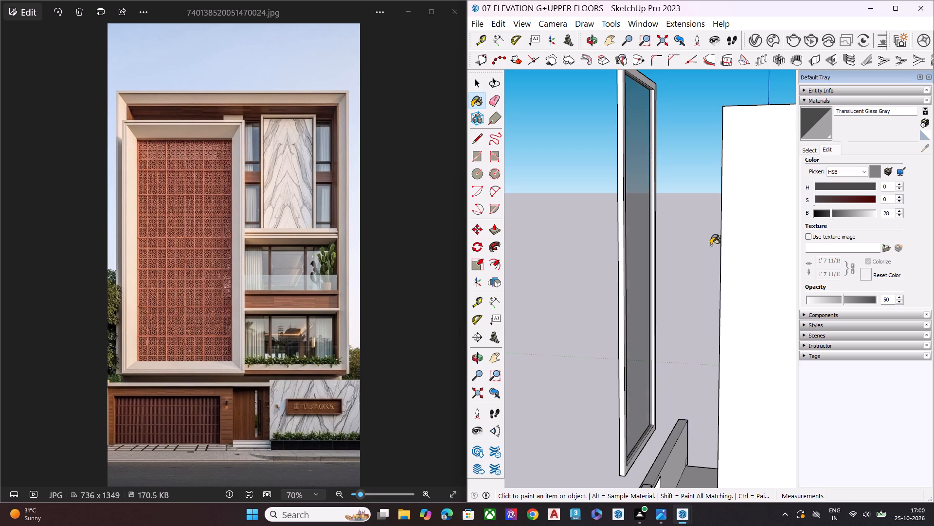
middle_drag(711, 245, 933, 244)
click(827, 214)
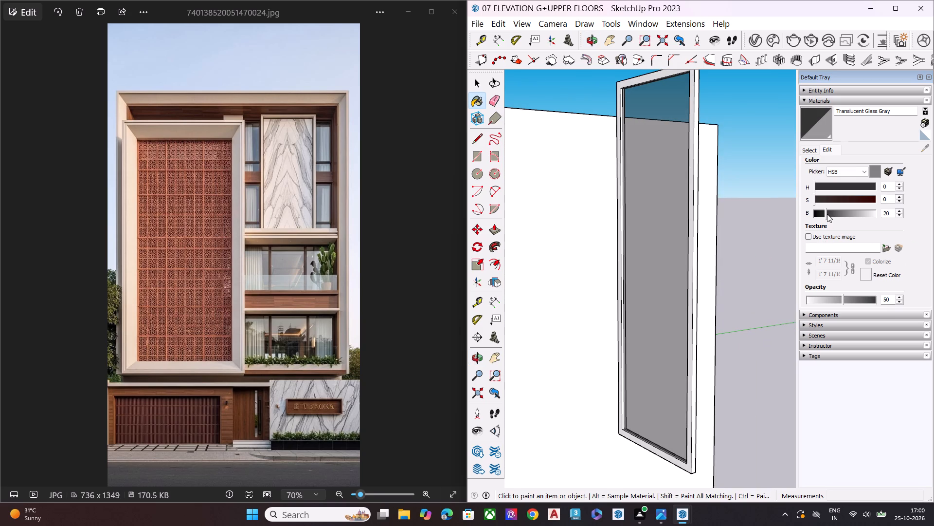
drag(847, 301, 874, 302)
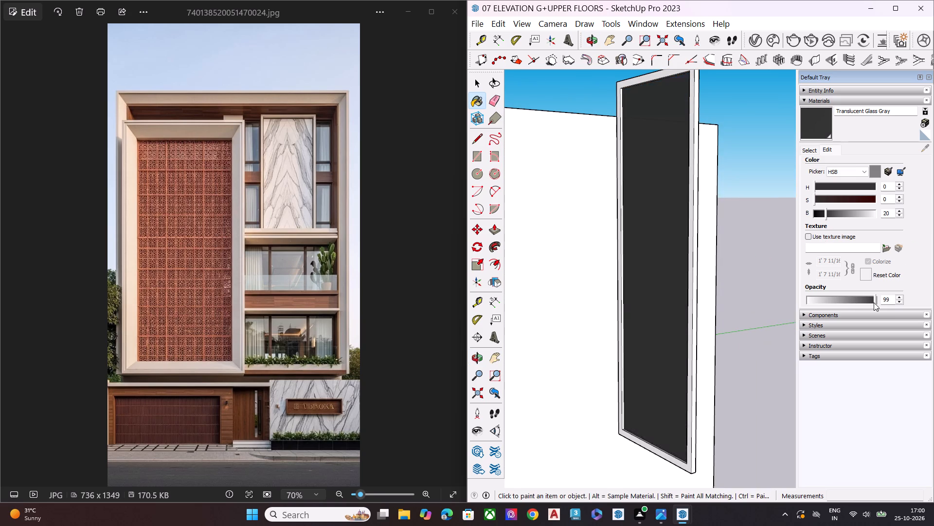
drag(874, 302, 860, 307)
click(772, 307)
key(space)
Examine the darkened glass pane inside its frame from an angle and up close.
middle_drag(683, 312, 748, 292)
scroll(673, 213, down, 3)
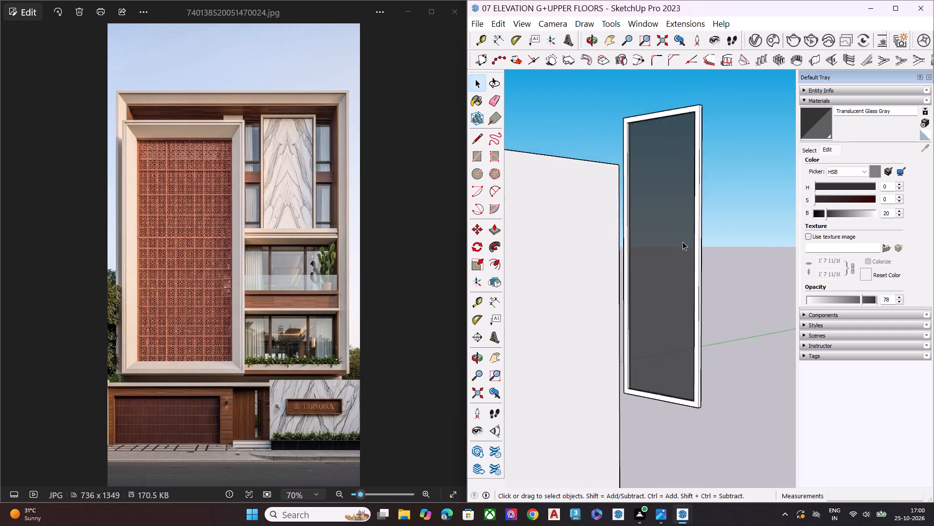
scroll(683, 242, down, 5)
scroll(667, 180, up, 2)
scroll(667, 178, down, 1)
scroll(667, 178, up, 4)
scroll(667, 178, down, 1)
scroll(667, 178, up, 3)
scroll(667, 178, down, 1)
scroll(667, 178, up, 1)
scroll(711, 177, up, 4)
scroll(713, 175, down, 1)
scroll(713, 175, up, 7)
scroll(730, 175, down, 2)
scroll(722, 183, up, 1)
scroll(721, 186, down, 2)
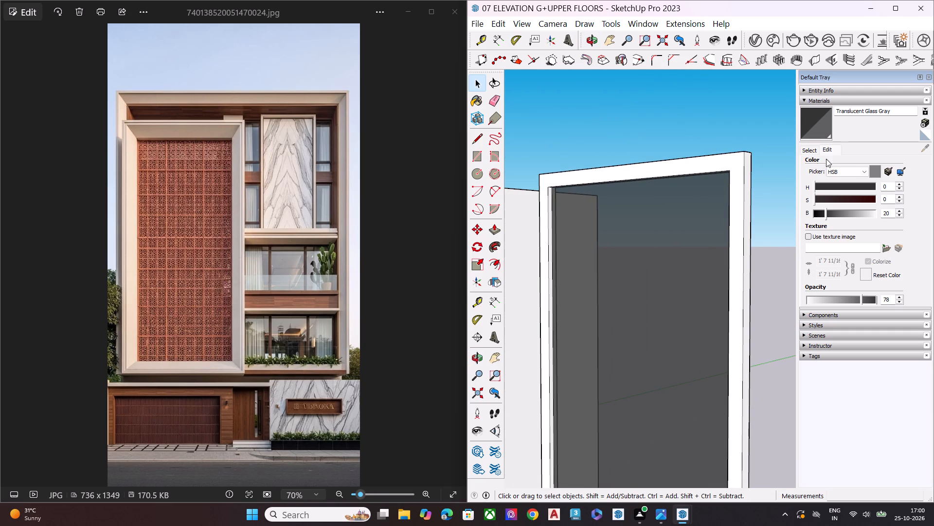
Paint the window frame's front face and one outer side with Color M08 from the Colors materials.
click(809, 154)
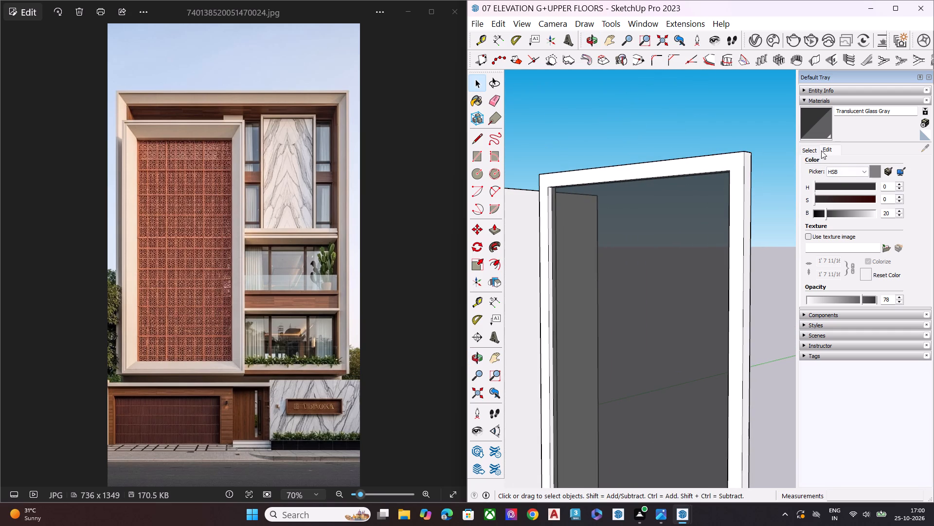
click(817, 149)
scroll(844, 212, down, 2)
click(859, 162)
scroll(873, 207, up, 2)
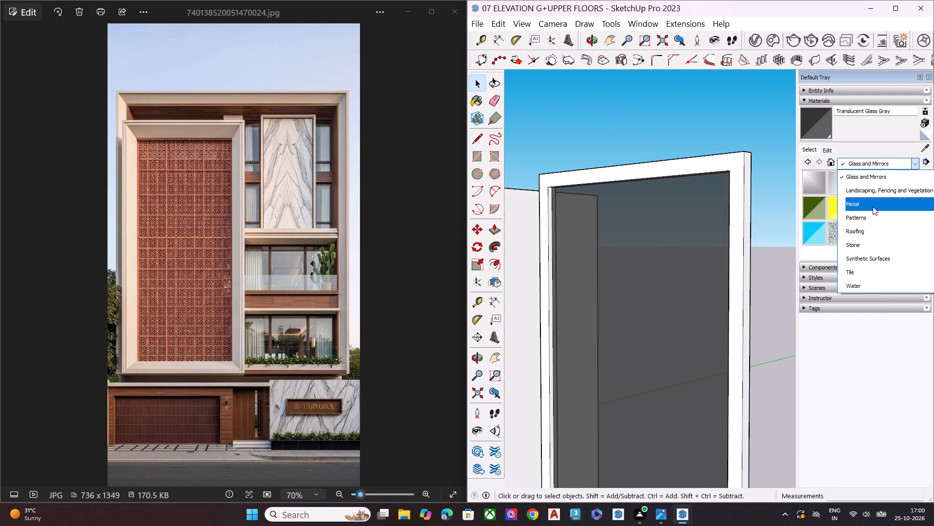
scroll(873, 207, up, 4)
click(875, 259)
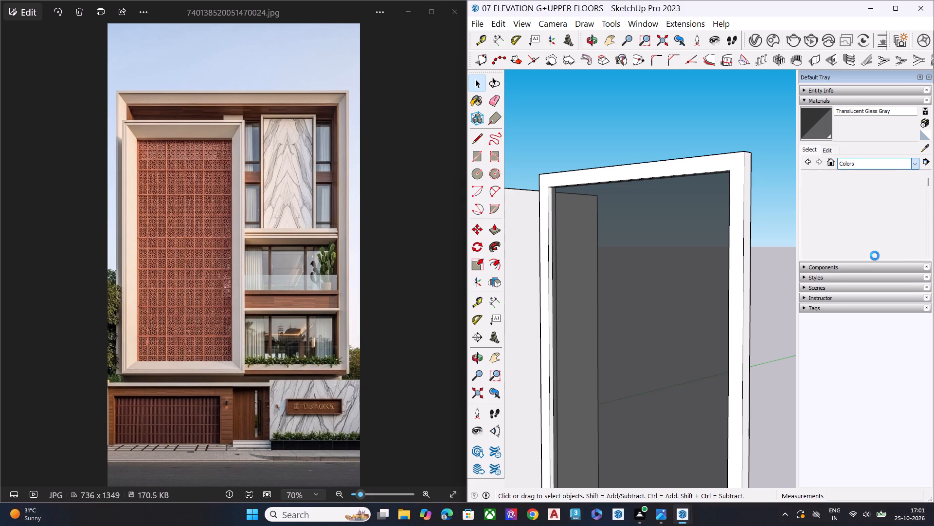
scroll(862, 178, down, 1)
scroll(862, 187, up, 1)
scroll(862, 209, down, 6)
scroll(866, 229, up, 1)
scroll(866, 229, down, 1)
scroll(866, 229, up, 2)
scroll(866, 229, down, 8)
scroll(858, 227, up, 2)
scroll(857, 230, down, 2)
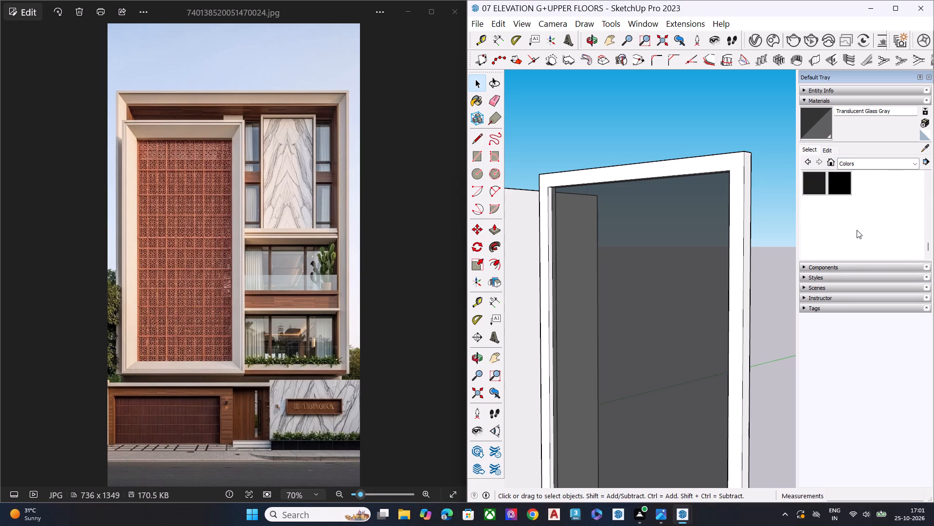
scroll(851, 231, up, 1)
click(812, 241)
click(735, 178)
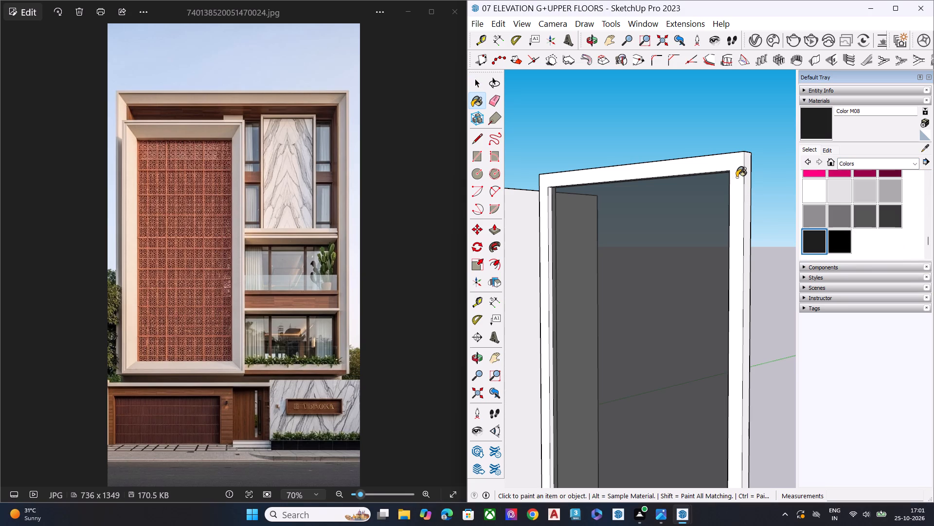
click(746, 174)
Paint the frame's inner edge faces, opposite outer side and back face with Color M08.
scroll(548, 200, up, 2)
scroll(548, 200, down, 1)
scroll(548, 200, up, 4)
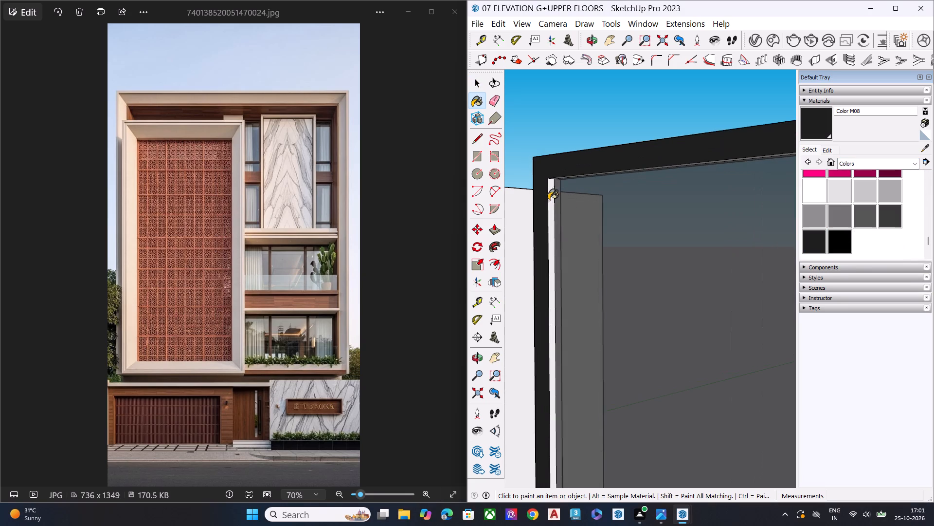
click(552, 197)
scroll(554, 216, down, 6)
middle_drag(667, 219, 647, 107)
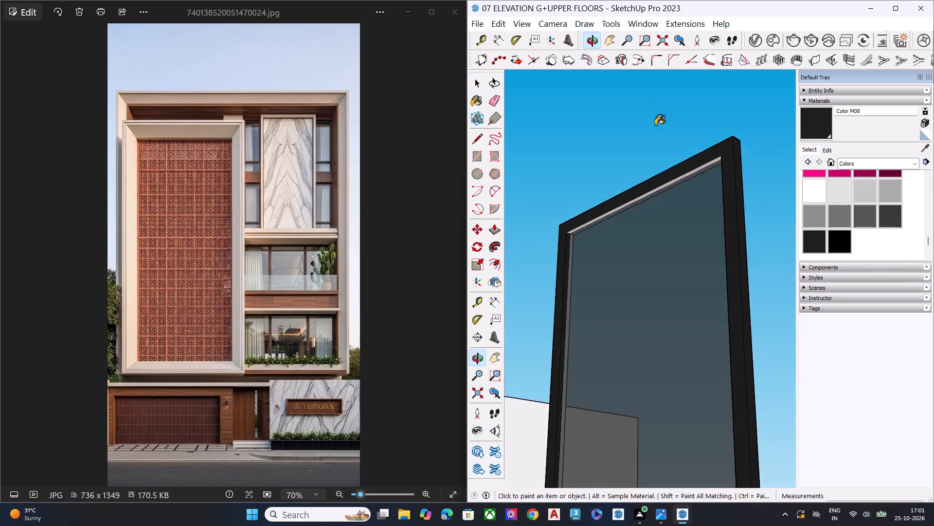
scroll(678, 152, up, 7)
click(728, 175)
scroll(713, 168, down, 13)
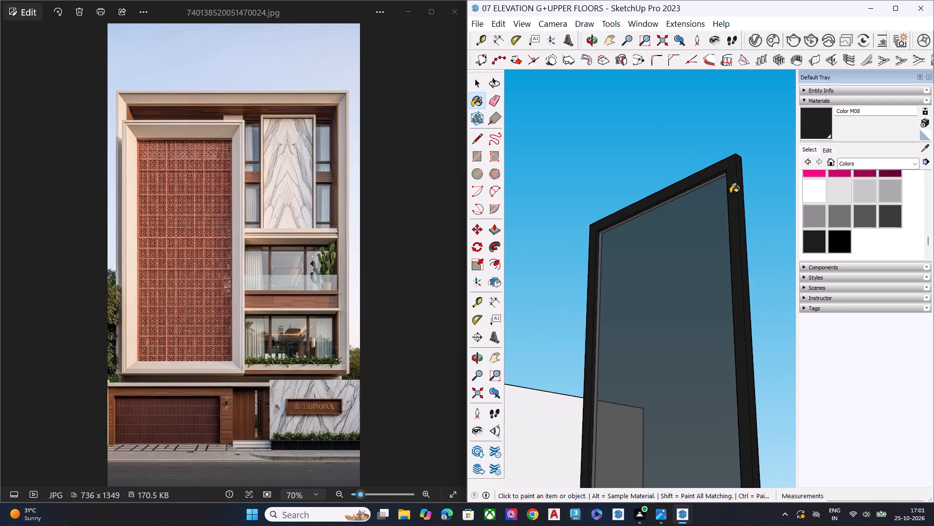
middle_drag(730, 193, 452, 239)
scroll(590, 189, up, 6)
click(604, 164)
click(607, 178)
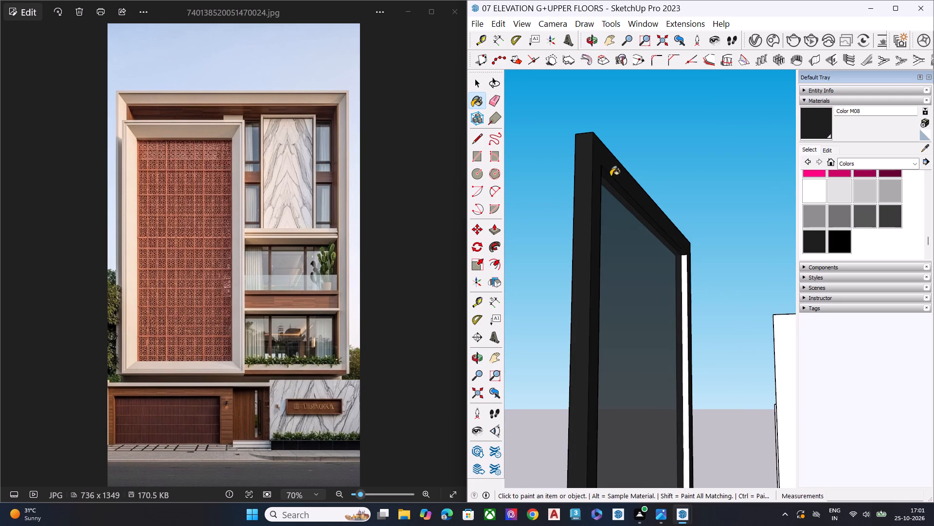
scroll(611, 176, down, 1)
scroll(611, 176, up, 1)
scroll(611, 176, down, 4)
scroll(654, 243, up, 6)
click(685, 253)
scroll(685, 243, down, 6)
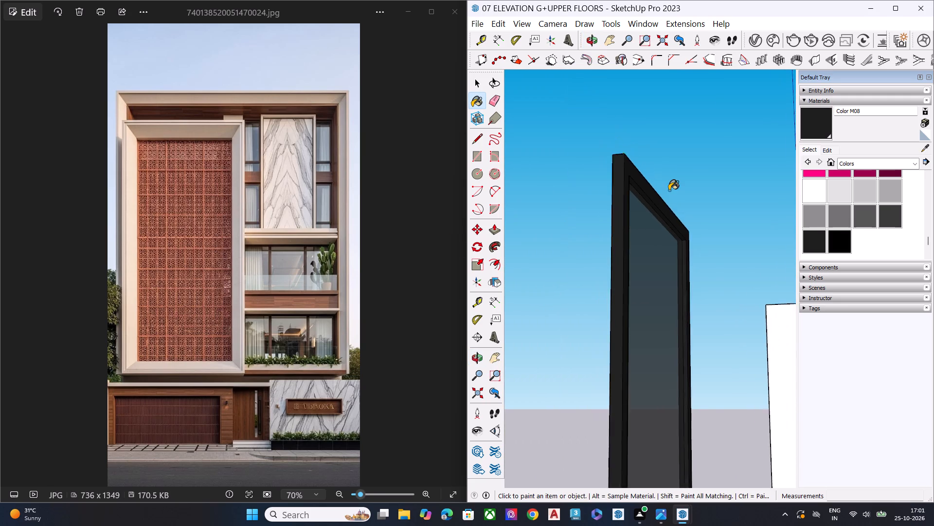
Paint the frame's top outer face with Color M08.
scroll(669, 190, down, 9)
scroll(669, 274, up, 1)
middle_drag(669, 275, 698, 438)
scroll(701, 444, up, 1)
scroll(593, 184, down, 7)
scroll(674, 275, up, 2)
scroll(663, 299, down, 1)
scroll(662, 301, up, 3)
scroll(658, 317, down, 1)
scroll(658, 317, up, 1)
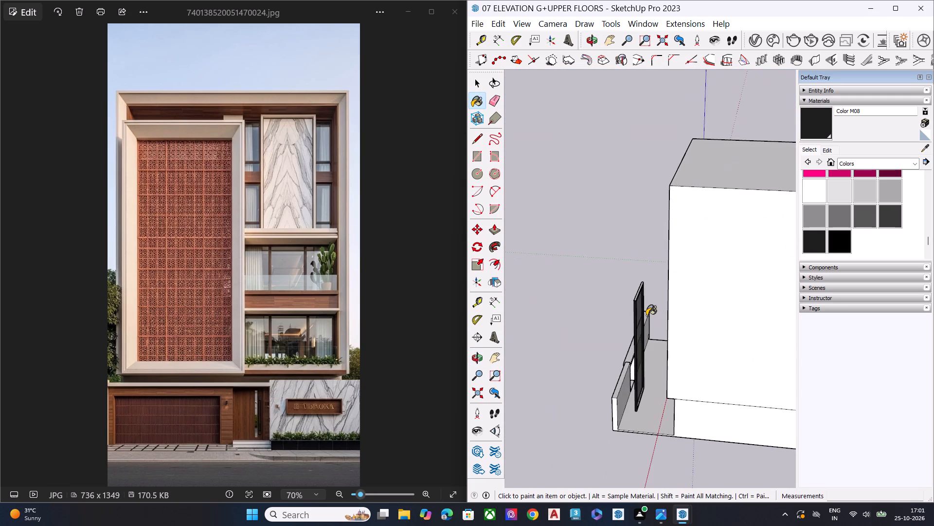
scroll(647, 316, up, 3)
scroll(637, 299, down, 2)
scroll(637, 299, up, 5)
scroll(637, 299, down, 1)
scroll(637, 299, up, 1)
scroll(637, 299, down, 2)
scroll(637, 299, up, 5)
click(637, 288)
Paint the remaining white faces along the underside of the frame with Color M08.
middle_drag(623, 310, 630, 312)
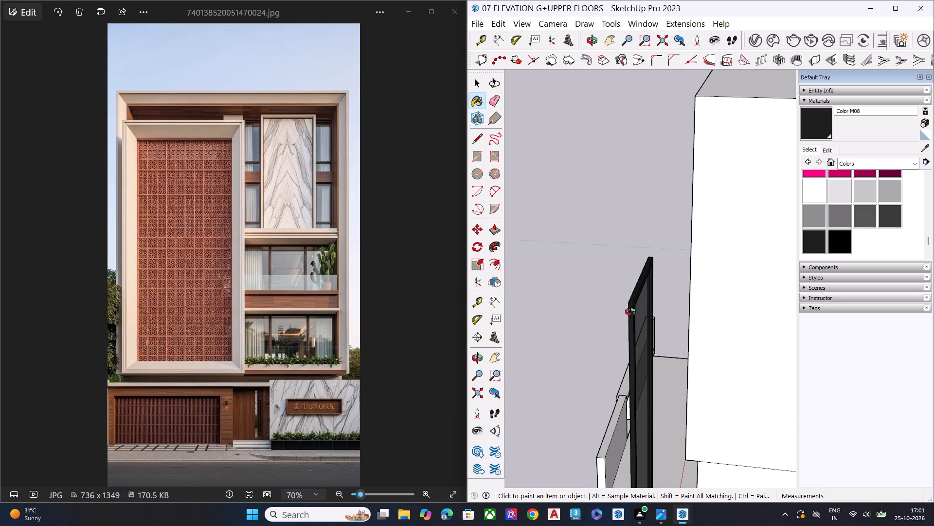
middle_drag(630, 312, 769, 287)
scroll(645, 240, down, 4)
scroll(662, 248, up, 1)
scroll(663, 249, down, 2)
middle_drag(658, 342, 809, 162)
scroll(763, 200, up, 1)
scroll(654, 209, down, 1)
scroll(649, 212, up, 3)
scroll(629, 223, down, 6)
scroll(635, 238, up, 1)
scroll(636, 242, down, 1)
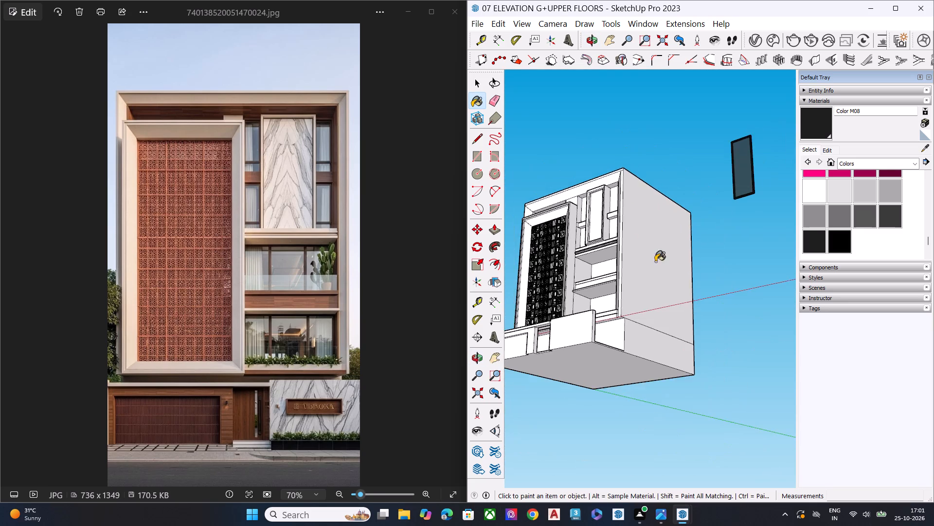
middle_drag(740, 213, 756, 109)
scroll(756, 109, up, 9)
scroll(764, 206, up, 1)
scroll(764, 206, down, 1)
scroll(764, 206, up, 10)
scroll(755, 209, down, 1)
scroll(755, 209, up, 2)
scroll(755, 209, down, 2)
scroll(755, 209, up, 4)
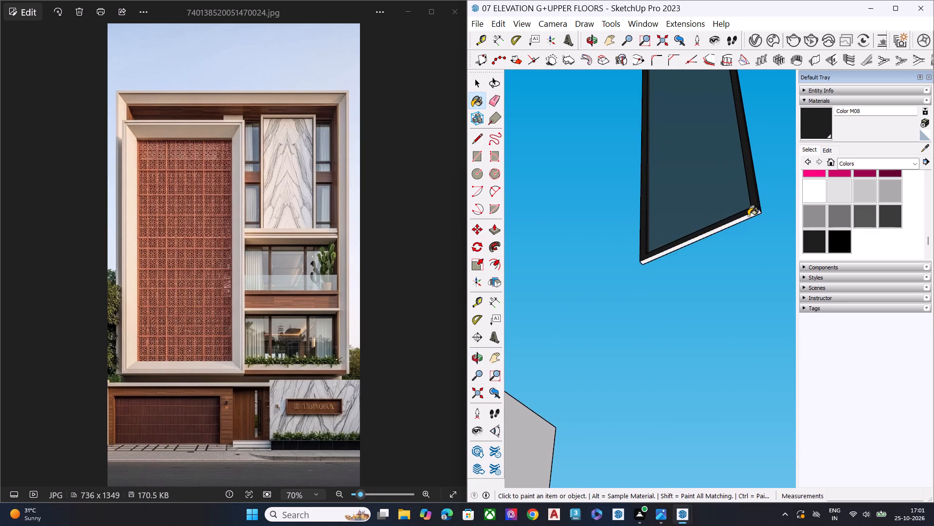
scroll(749, 216, up, 1)
scroll(749, 216, down, 1)
scroll(749, 216, up, 9)
click(740, 215)
click(743, 223)
key(space)
Select the whole window unit, frame and glass pane, and make it a group.
scroll(716, 220, down, 5)
scroll(713, 219, up, 1)
scroll(712, 219, down, 5)
scroll(700, 203, up, 1)
scroll(699, 204, down, 1)
scroll(699, 207, up, 3)
scroll(699, 209, down, 1)
scroll(700, 210, up, 1)
scroll(700, 211, down, 14)
middle_drag(663, 138, 695, 321)
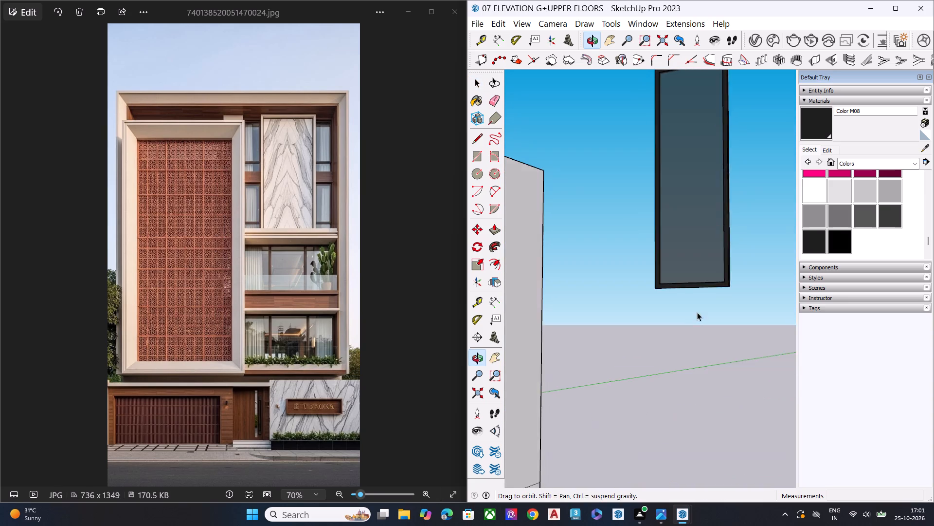
scroll(676, 201, down, 7)
middle_drag(701, 167, 725, 329)
drag(728, 334, 645, 127)
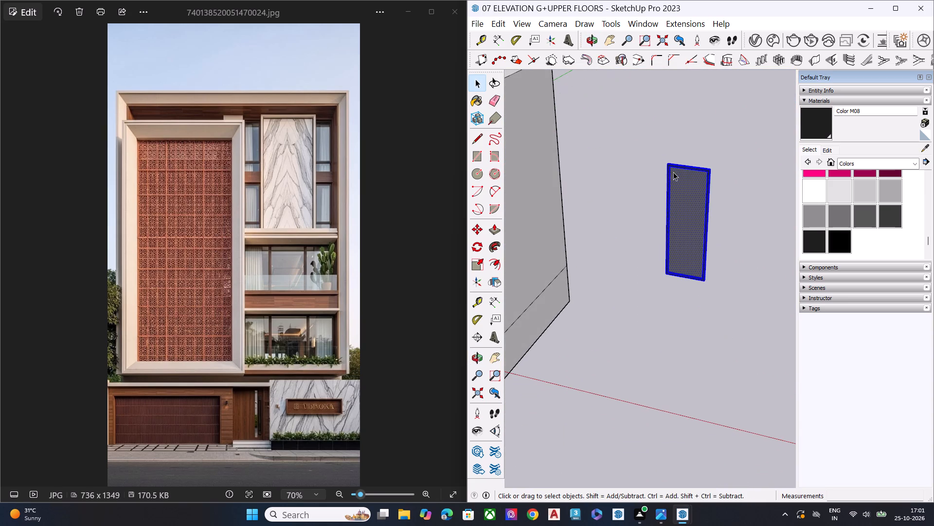
right_click(686, 188)
click(700, 293)
Move the grouped window unit from beside the building onto the recessed face inside the tall upper-floor panel frame.
scroll(710, 155, up, 7)
scroll(701, 200, up, 2)
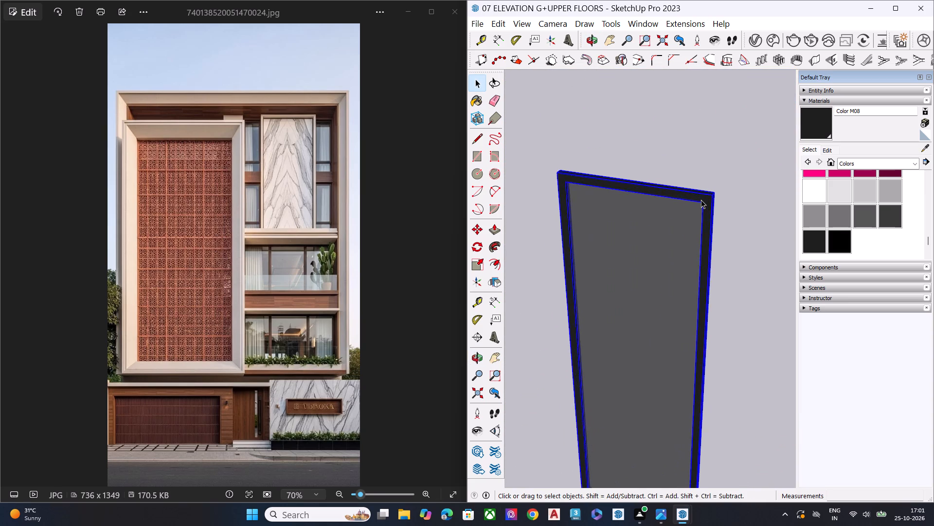
scroll(701, 200, up, 2)
key(m)
scroll(720, 187, up, 6)
scroll(696, 221, down, 3)
click(661, 266)
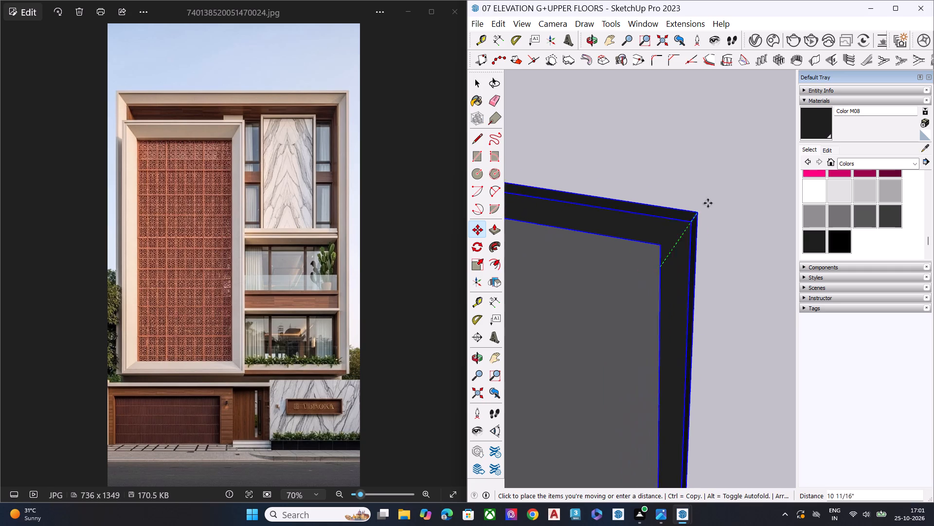
scroll(722, 205, down, 14)
scroll(749, 220, up, 1)
scroll(747, 223, down, 9)
scroll(726, 185, up, 1)
scroll(726, 185, down, 6)
scroll(727, 187, up, 1)
scroll(729, 191, down, 2)
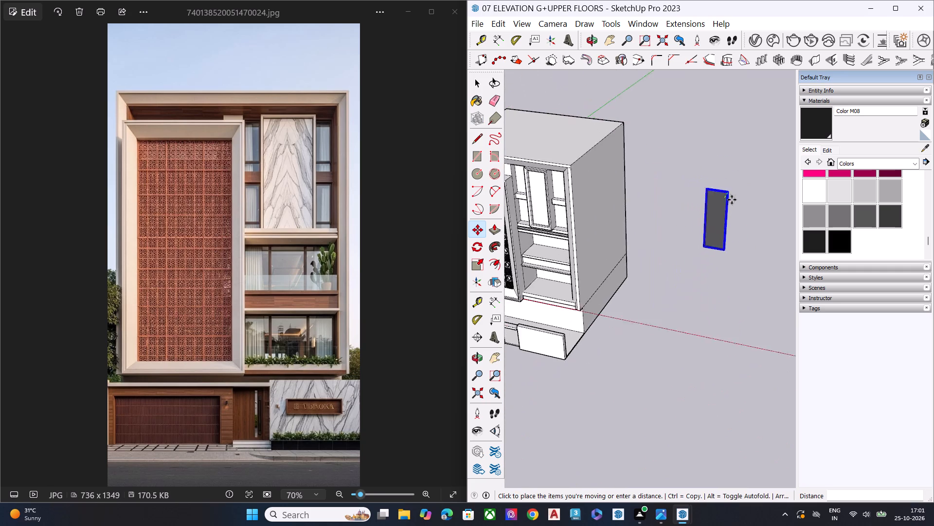
scroll(732, 200, down, 3)
middle_drag(562, 236, 612, 124)
scroll(599, 173, up, 5)
scroll(593, 187, down, 2)
scroll(593, 187, up, 11)
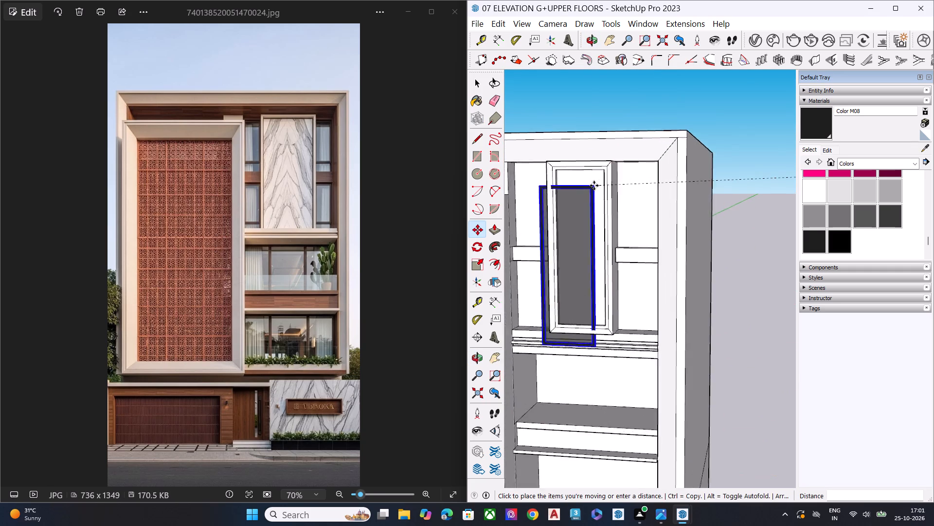
scroll(594, 186, up, 20)
scroll(644, 145, up, 3)
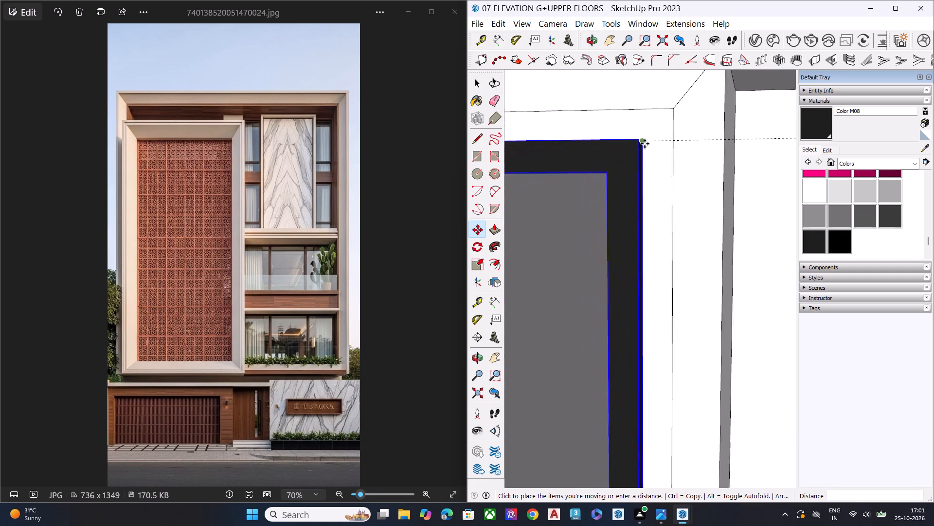
scroll(645, 144, up, 4)
click(645, 144)
Move the window group so its upper outer corner meets the inner upper corner of the tall panel frame.
scroll(714, 187, down, 4)
scroll(746, 218, up, 1)
scroll(748, 219, down, 2)
middle_drag(662, 167, 859, 254)
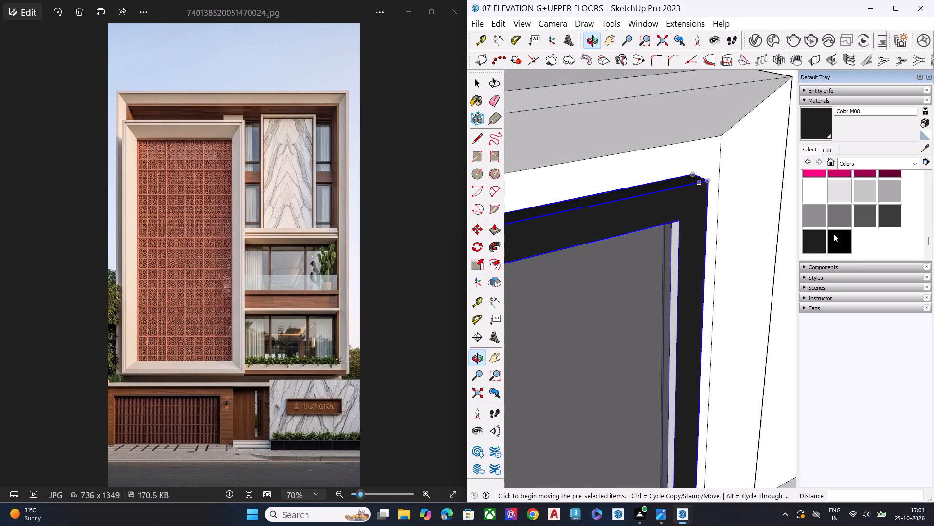
scroll(693, 139, down, 7)
scroll(736, 167, down, 8)
middle_drag(742, 175, 650, 190)
scroll(648, 192, up, 3)
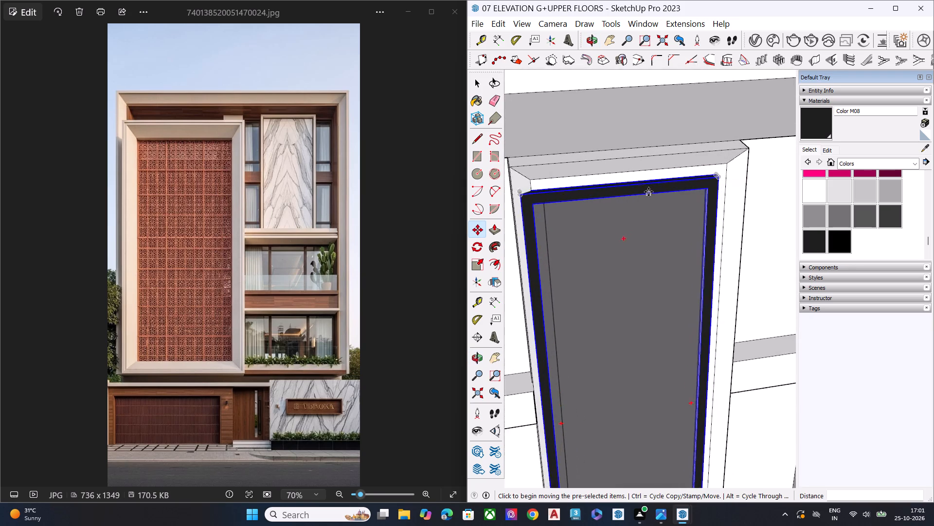
scroll(648, 192, up, 2)
middle_drag(721, 190, 601, 189)
scroll(622, 189, up, 1)
scroll(682, 182, down, 1)
scroll(682, 182, up, 5)
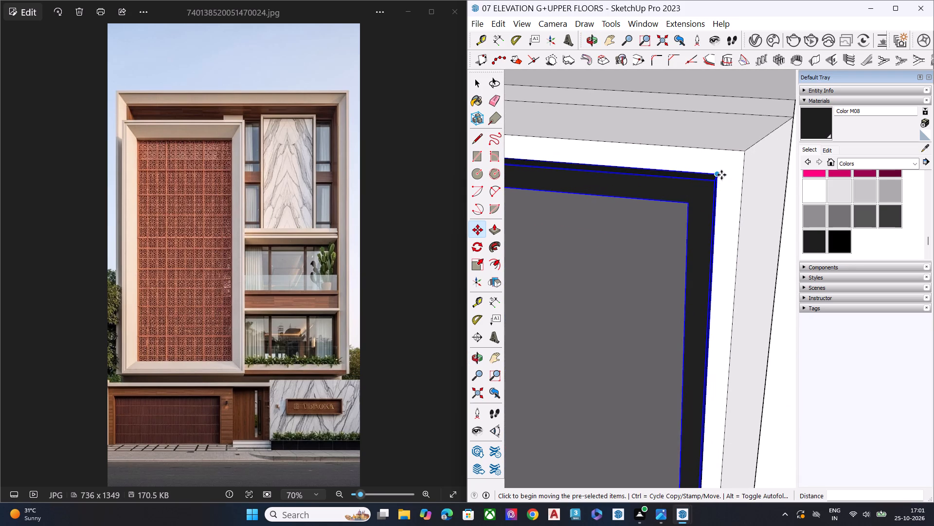
click(723, 169)
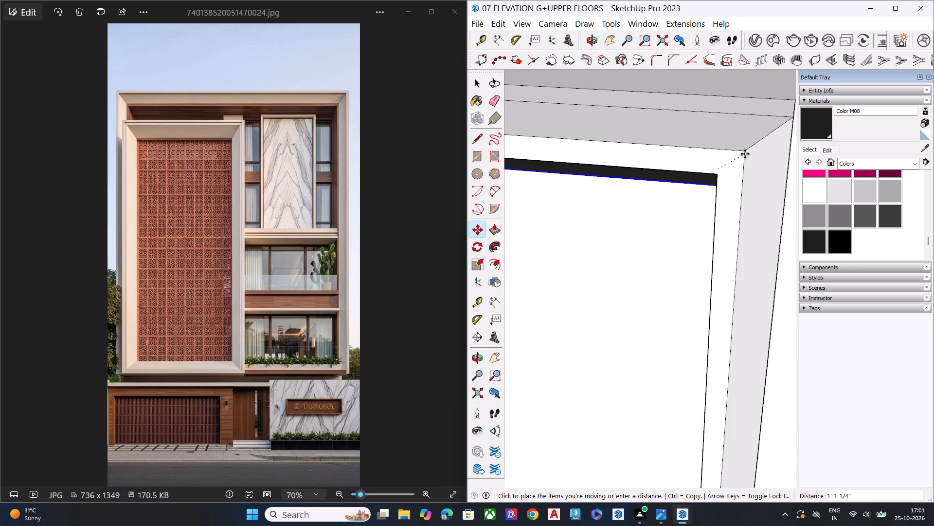
click(746, 149)
Nudge the window group by about 1 3/16" at its upper corner to align it with the panel frame's opening.
middle_drag(749, 170, 672, 101)
scroll(719, 159, up, 8)
click(786, 169)
click(786, 161)
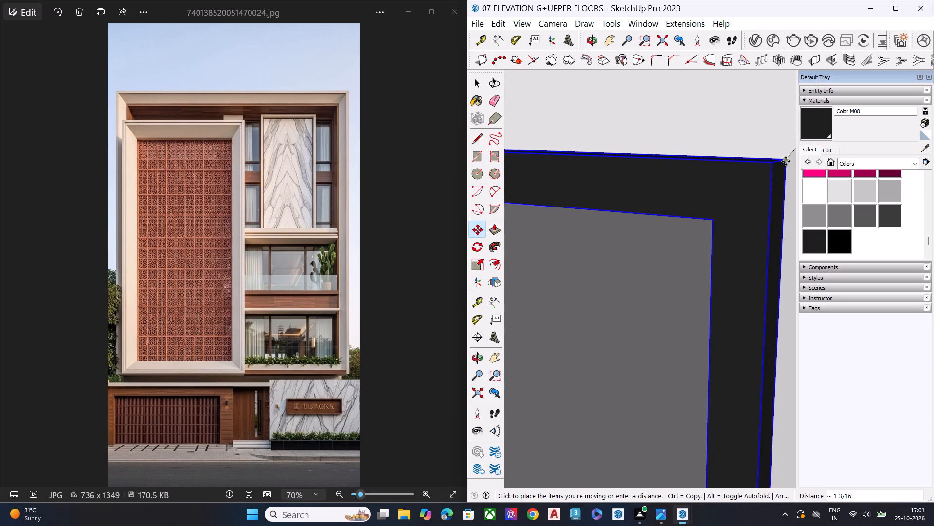
scroll(696, 166, down, 1)
scroll(696, 166, up, 1)
scroll(696, 166, down, 20)
scroll(696, 166, down, 9)
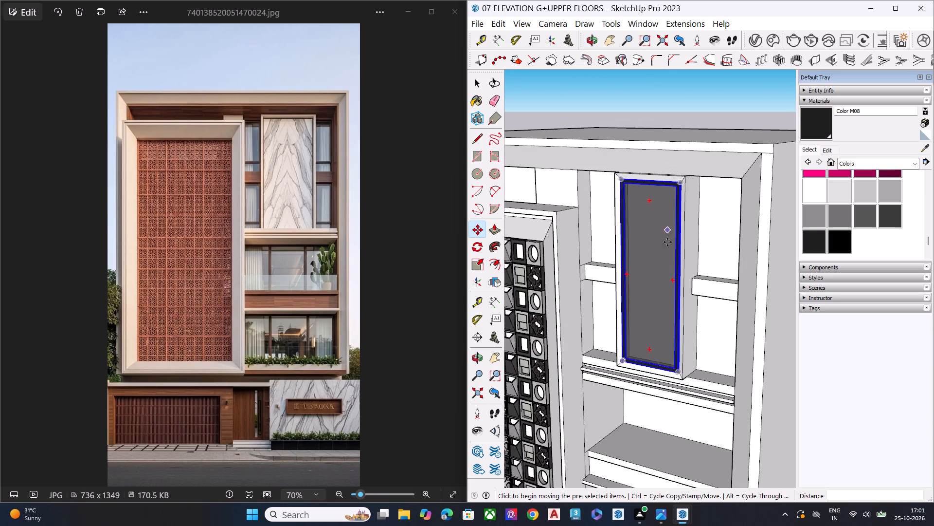
middle_drag(665, 261, 618, 257)
scroll(631, 235, up, 7)
key(space)
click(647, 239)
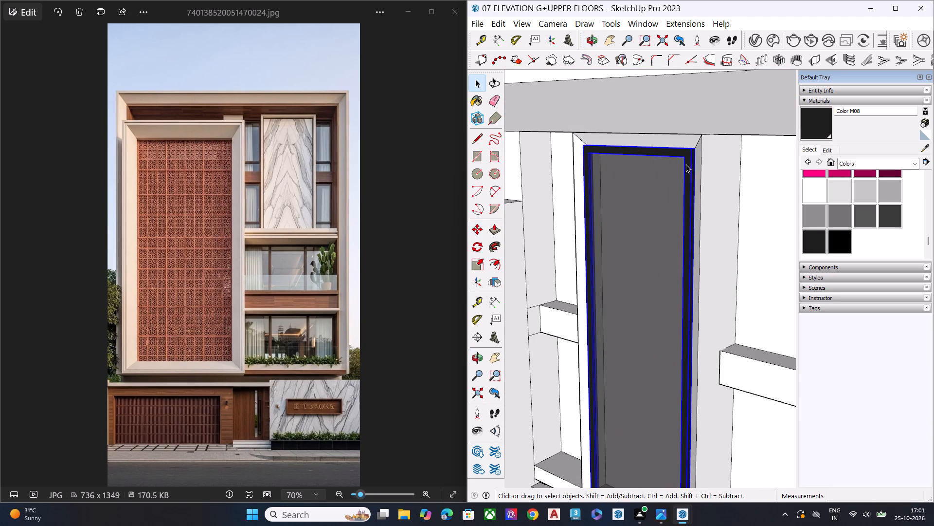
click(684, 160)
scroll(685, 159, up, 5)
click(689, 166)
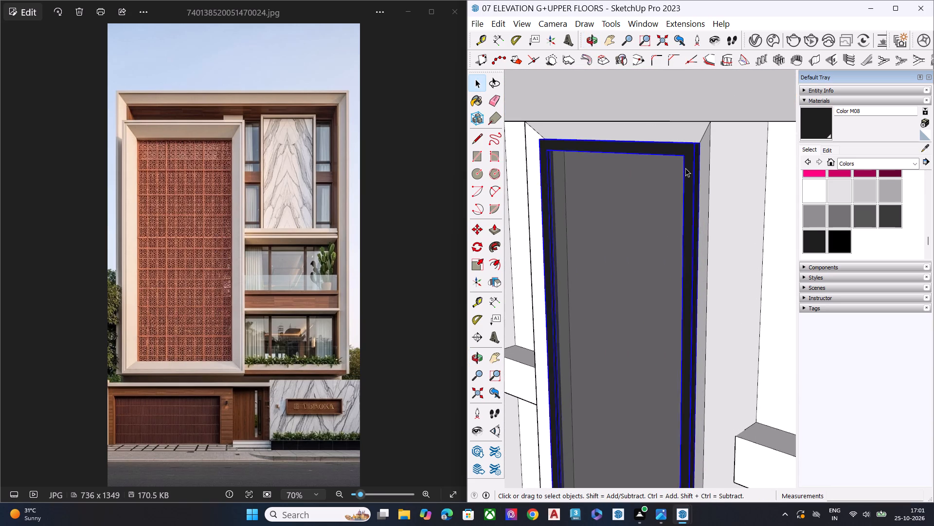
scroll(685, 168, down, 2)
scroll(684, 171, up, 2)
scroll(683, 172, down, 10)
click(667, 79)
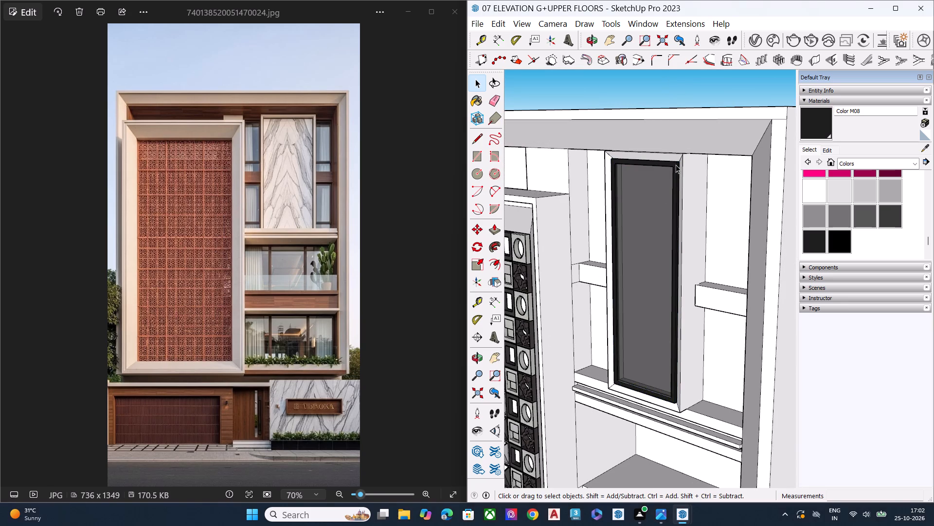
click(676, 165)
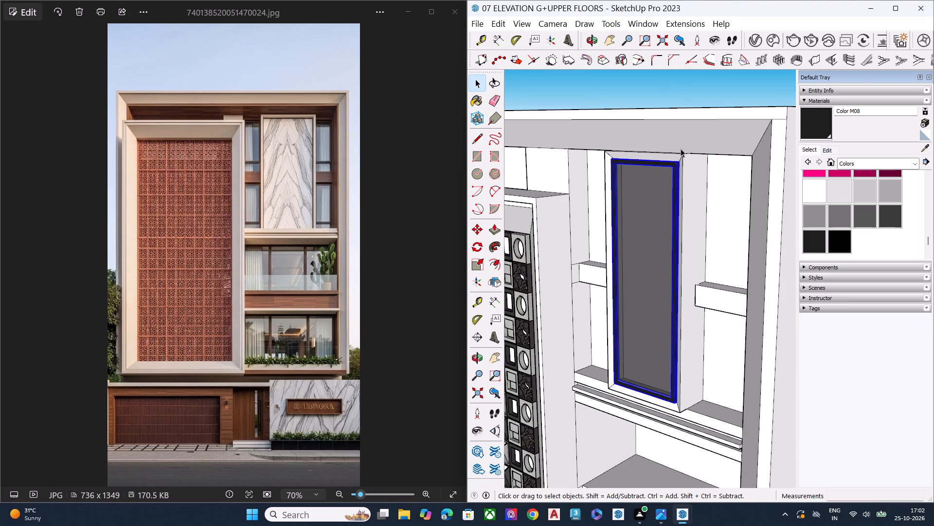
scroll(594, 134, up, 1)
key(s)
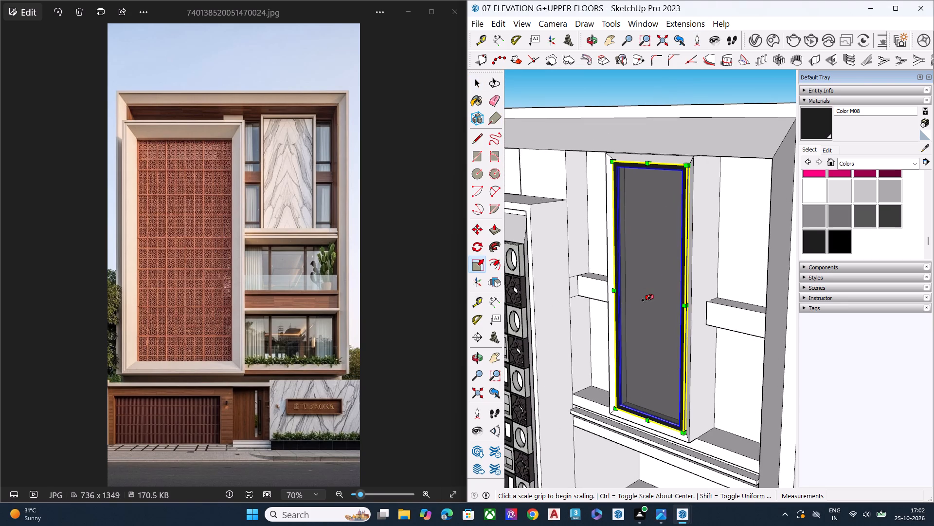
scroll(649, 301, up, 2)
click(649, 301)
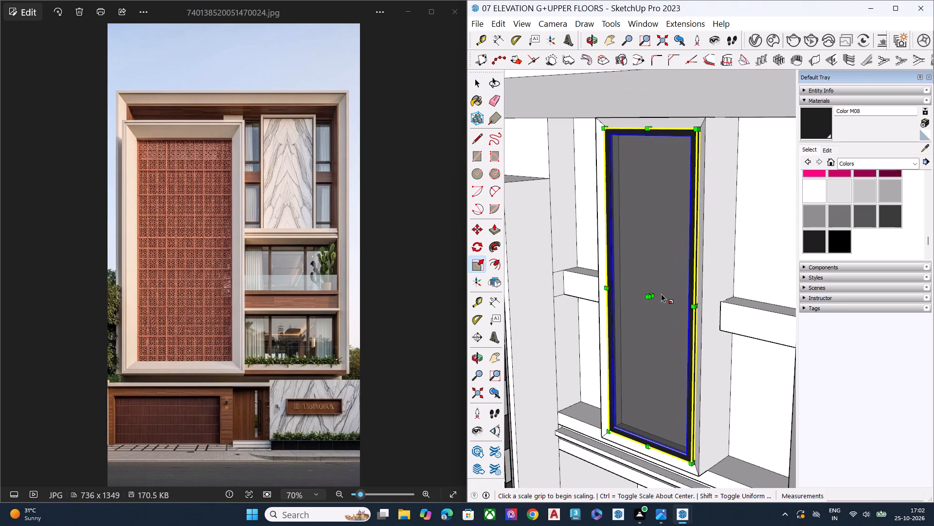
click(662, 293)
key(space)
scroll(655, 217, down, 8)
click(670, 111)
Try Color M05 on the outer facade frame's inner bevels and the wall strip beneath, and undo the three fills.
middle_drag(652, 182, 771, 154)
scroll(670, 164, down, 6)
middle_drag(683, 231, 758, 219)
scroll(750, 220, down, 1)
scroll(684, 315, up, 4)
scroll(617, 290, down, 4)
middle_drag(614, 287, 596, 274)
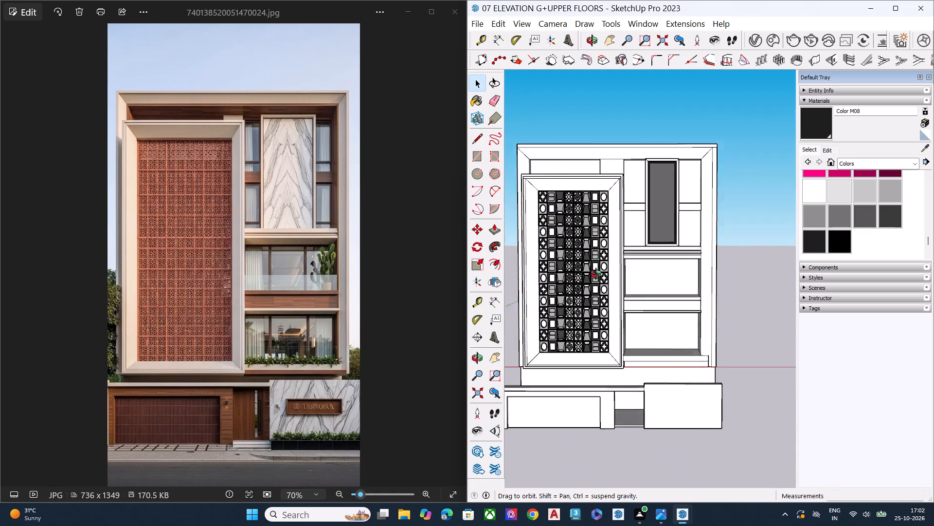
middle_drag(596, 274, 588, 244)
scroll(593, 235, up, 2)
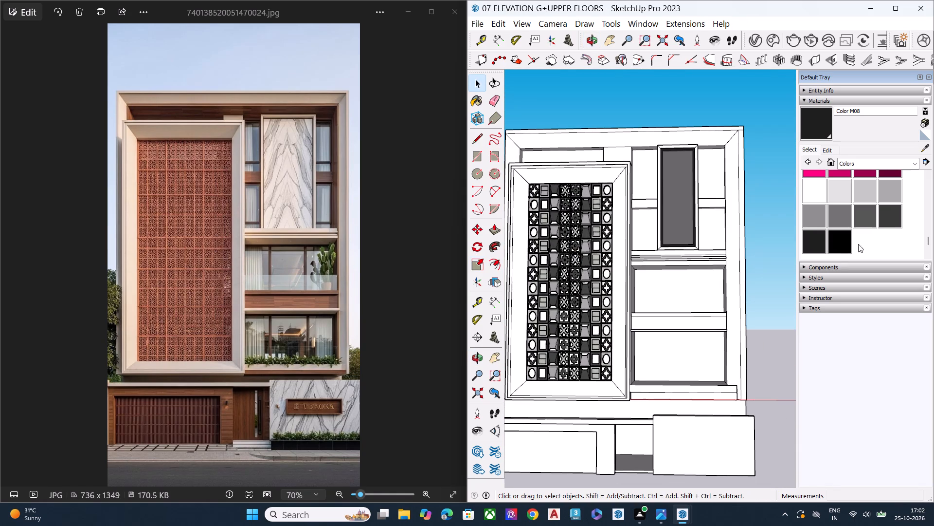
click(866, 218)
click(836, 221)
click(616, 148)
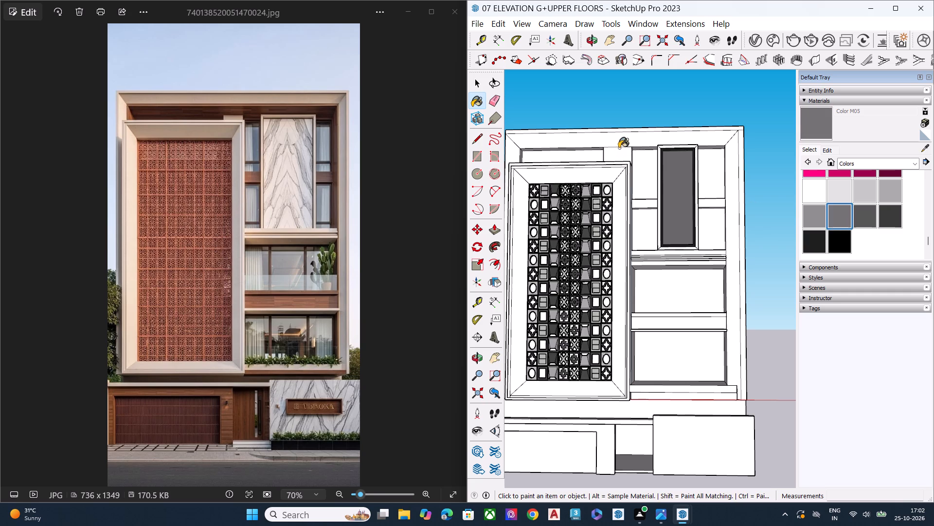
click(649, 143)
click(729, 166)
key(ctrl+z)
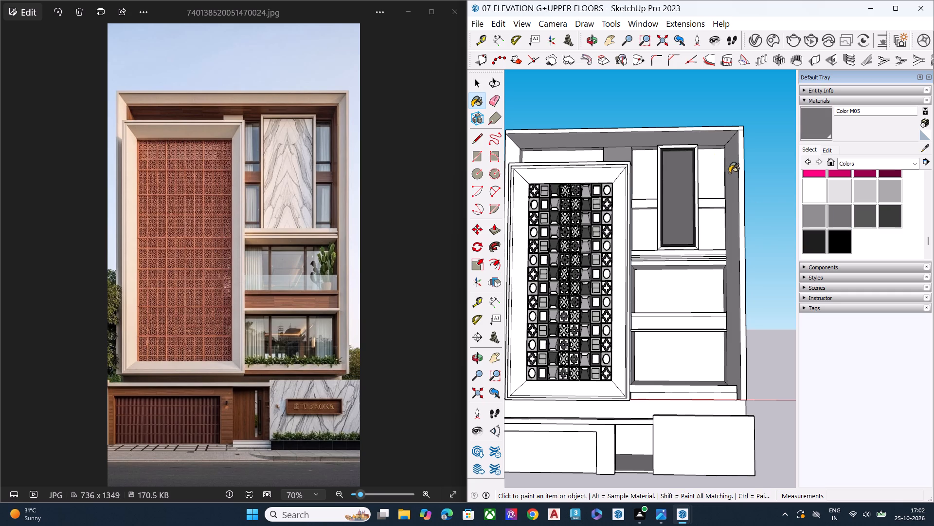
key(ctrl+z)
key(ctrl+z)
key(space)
Browse the Colors material library from the greys through to the reds for a facade colour.
click(803, 188)
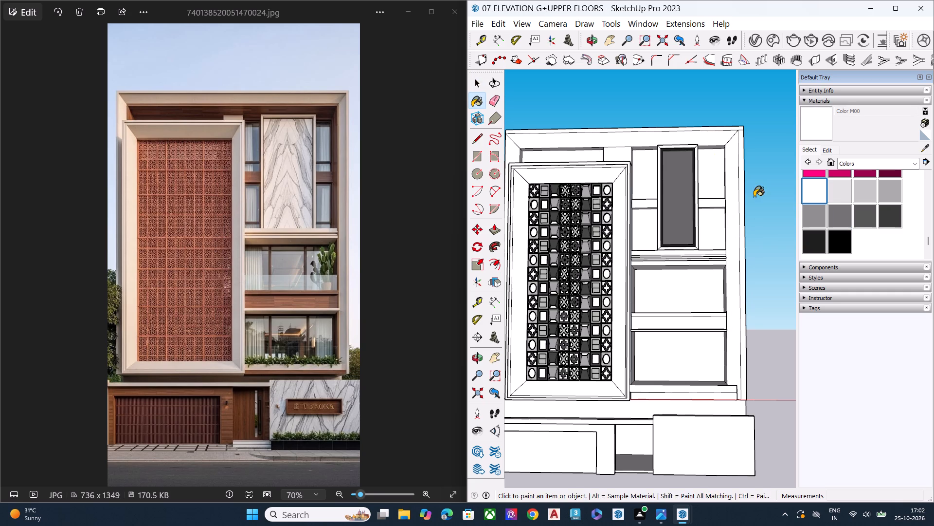
key(space)
click(770, 193)
scroll(854, 220, up, 4)
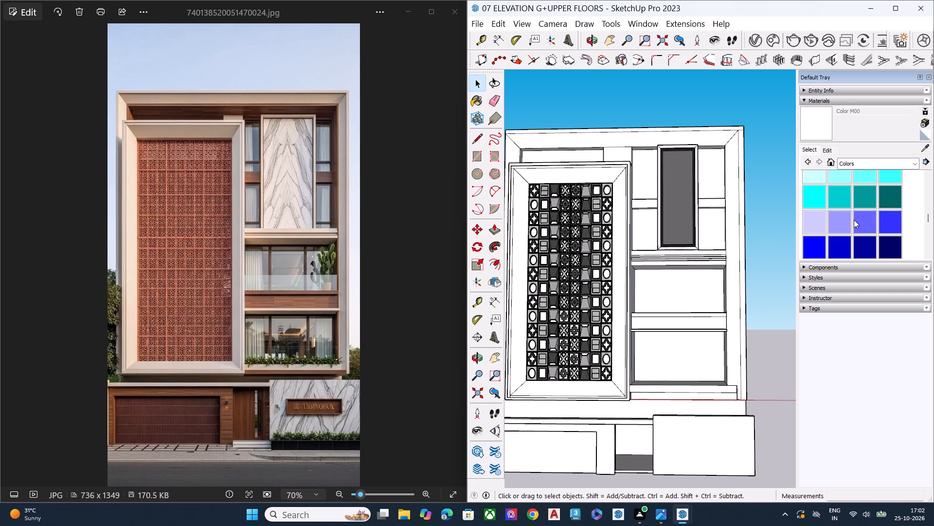
scroll(854, 220, up, 4)
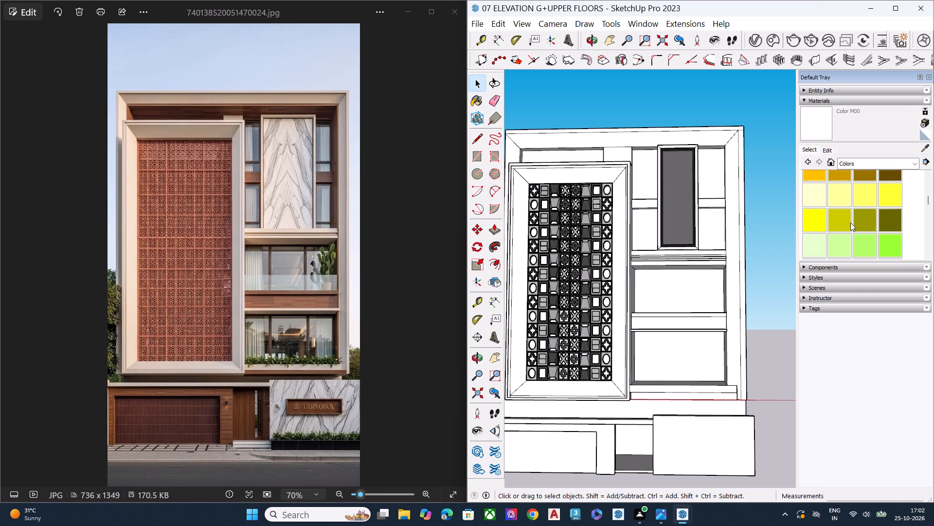
scroll(850, 223, up, 7)
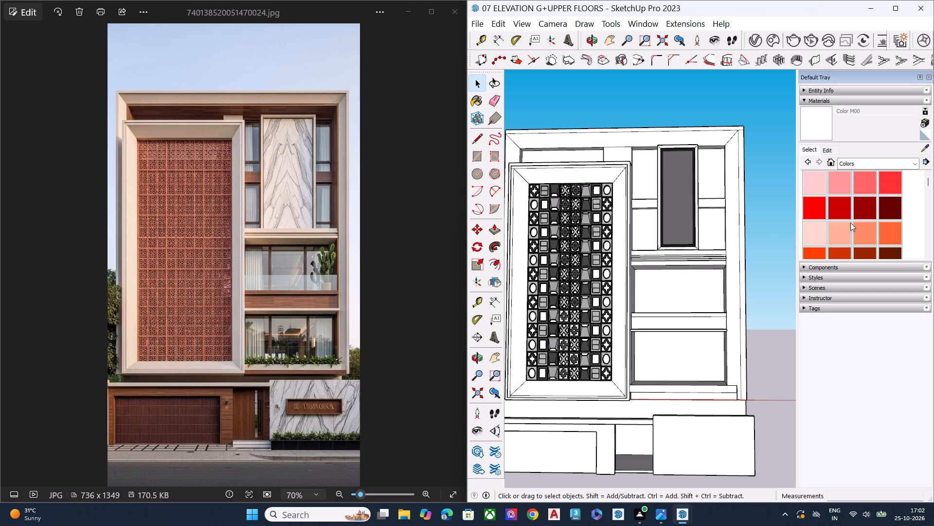
Examine the whole building from angled and frontal views against the reference image.
scroll(523, 241, down, 7)
middle_drag(590, 236, 609, 318)
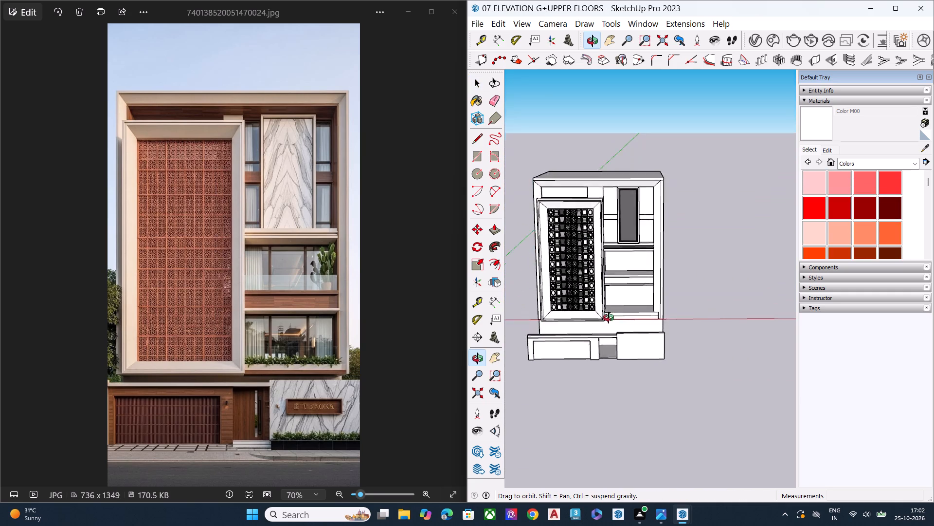
middle_drag(609, 318, 530, 346)
scroll(315, 355, down, 4)
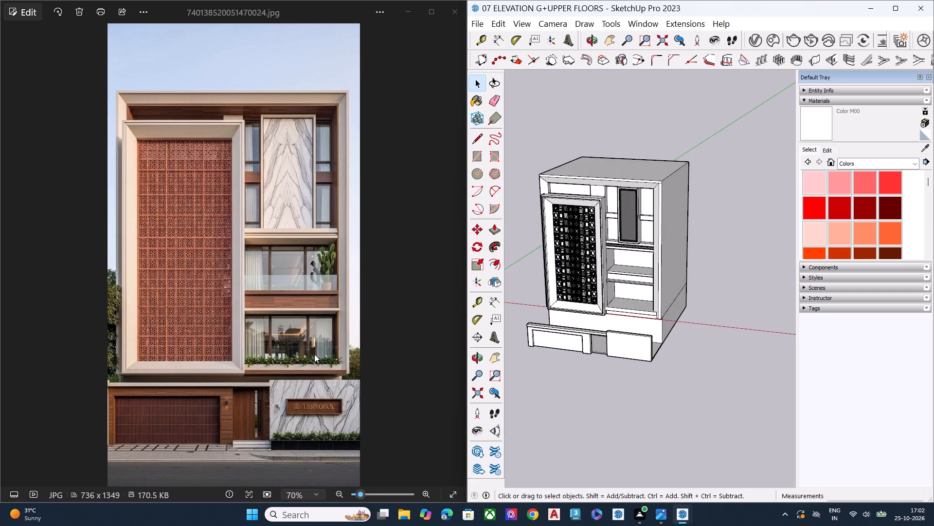
scroll(314, 354, up, 2)
scroll(314, 354, down, 3)
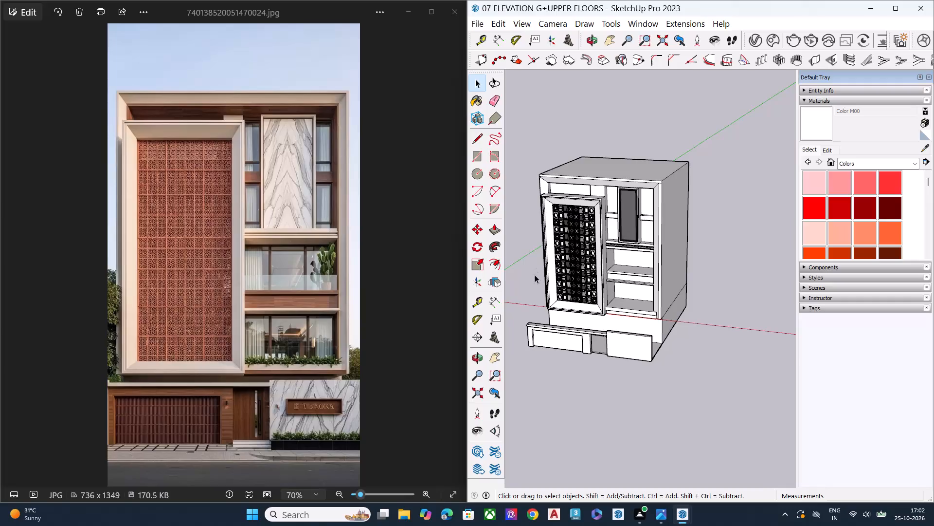
middle_drag(538, 273, 571, 224)
scroll(571, 224, up, 1)
scroll(573, 225, down, 4)
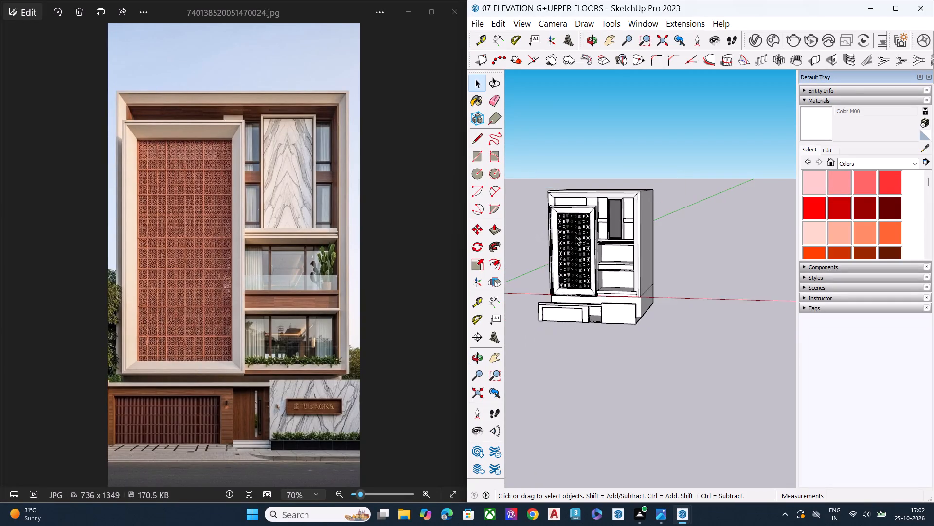
scroll(576, 237, down, 1)
middle_drag(541, 260, 604, 235)
scroll(534, 259, up, 6)
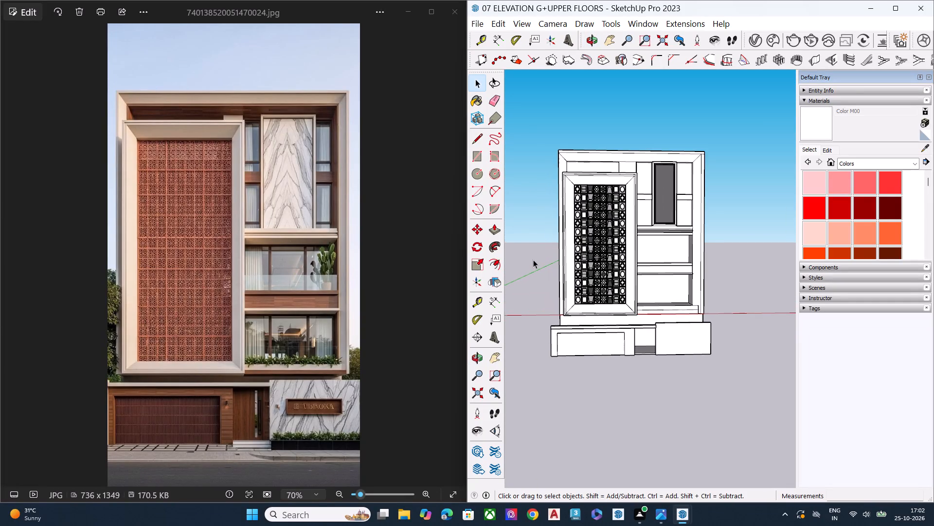
scroll(535, 258, up, 1)
middle_drag(629, 234, 628, 218)
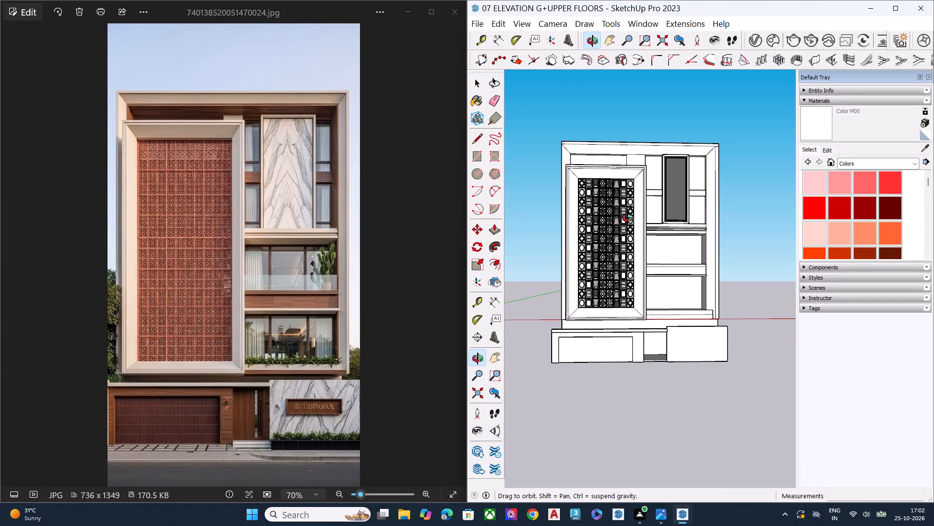
middle_drag(628, 218, 630, 227)
scroll(653, 195, up, 2)
scroll(575, 219, up, 2)
scroll(565, 223, down, 3)
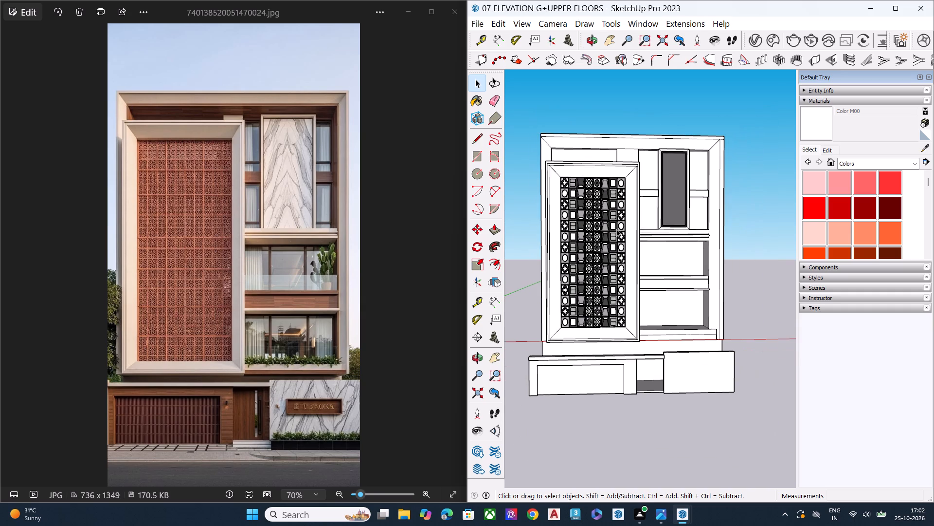
middle_drag(616, 229, 601, 241)
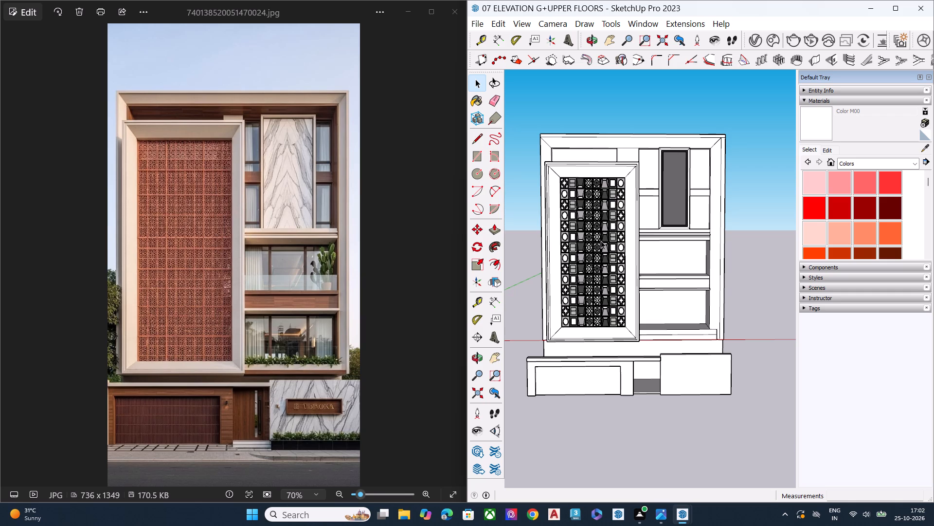
Inspect the upper floors and the fitted window unit in the tall panel against the reference image.
scroll(788, 217, down, 5)
middle_drag(716, 214, 739, 196)
scroll(741, 205, up, 2)
scroll(742, 209, down, 1)
scroll(742, 210, up, 4)
middle_drag(716, 228, 681, 265)
scroll(682, 244, up, 6)
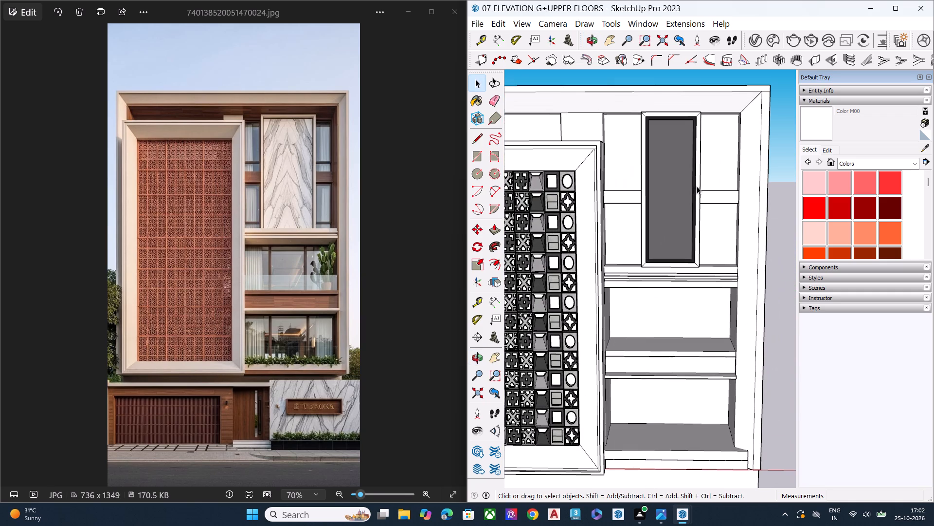
click(675, 184)
scroll(850, 124, up, 3)
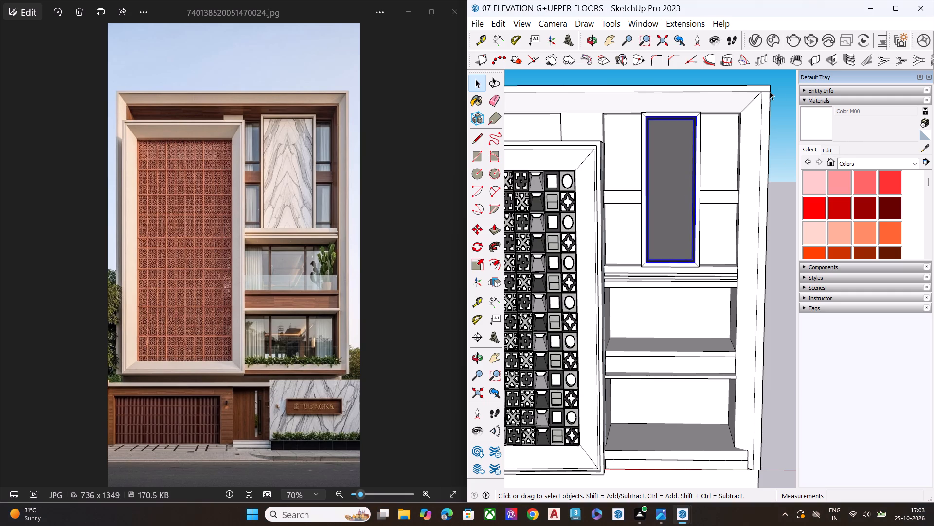
click(780, 111)
key(space)
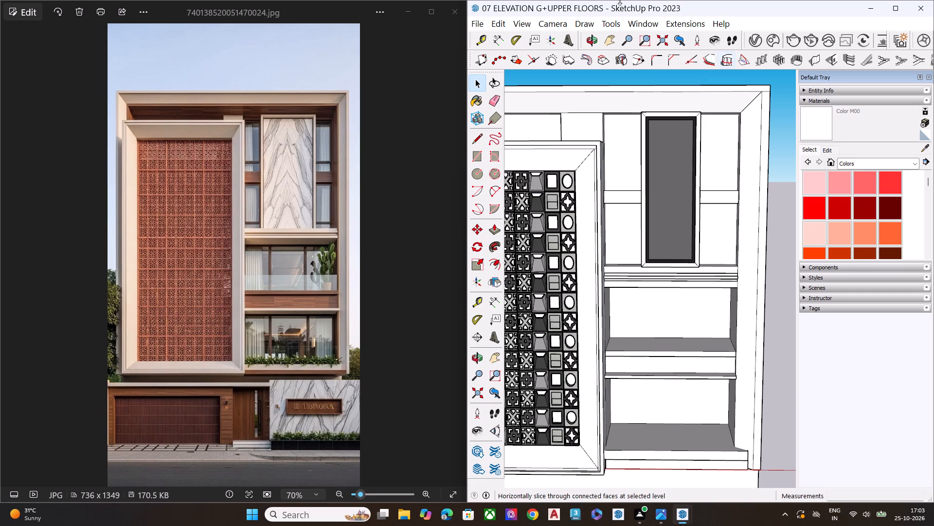
Examine the patterned screen and upper facade frame up close, comparing them with the enlarged reference image.
scroll(611, 242, down, 5)
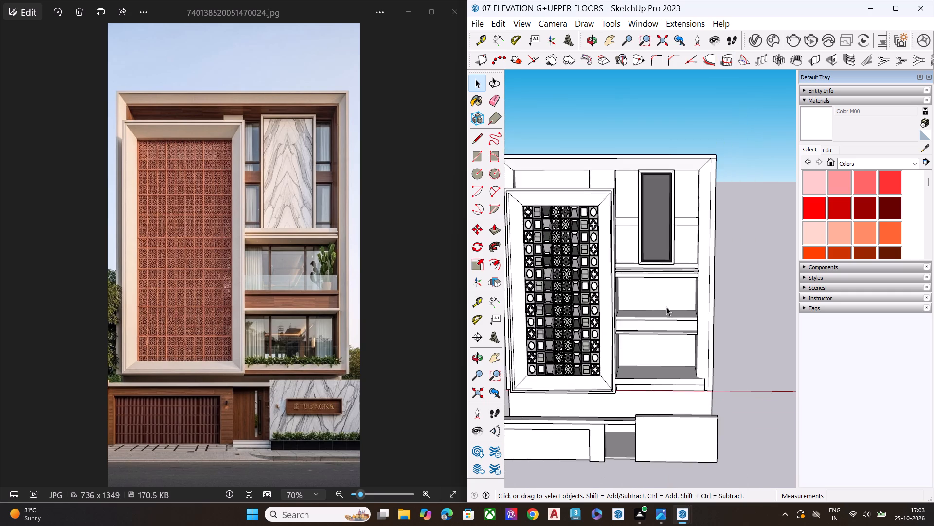
middle_drag(664, 304, 661, 229)
scroll(526, 165, up, 10)
scroll(758, 272, down, 9)
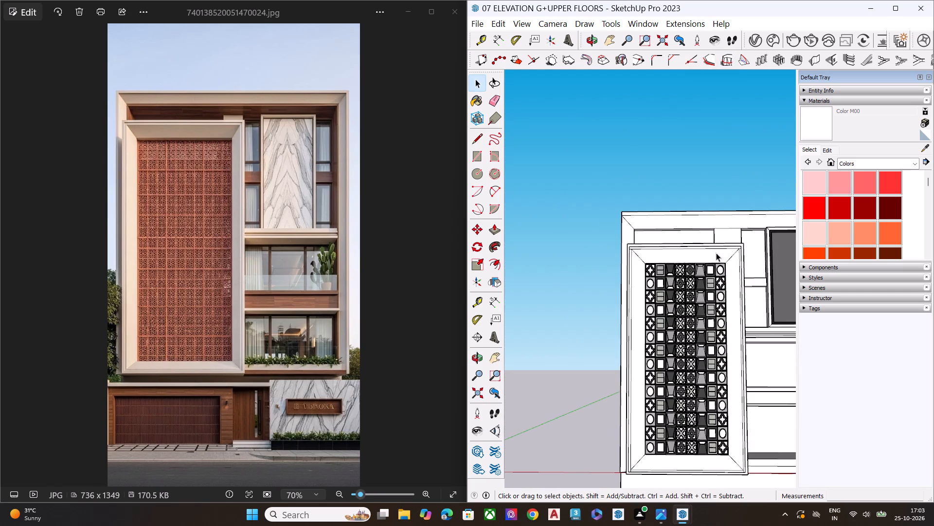
middle_drag(709, 255, 712, 318)
scroll(717, 235, up, 5)
scroll(354, 121, up, 11)
scroll(223, 88, down, 2)
scroll(223, 88, up, 4)
scroll(220, 96, down, 9)
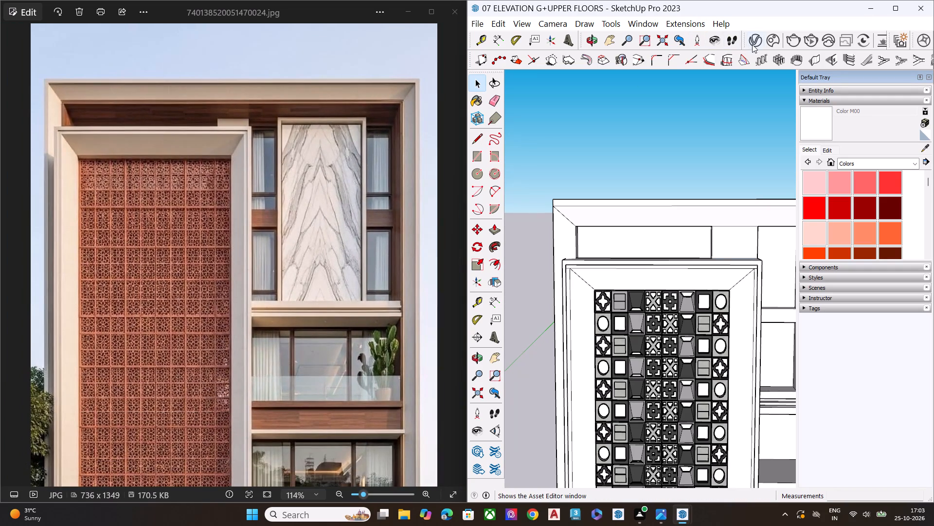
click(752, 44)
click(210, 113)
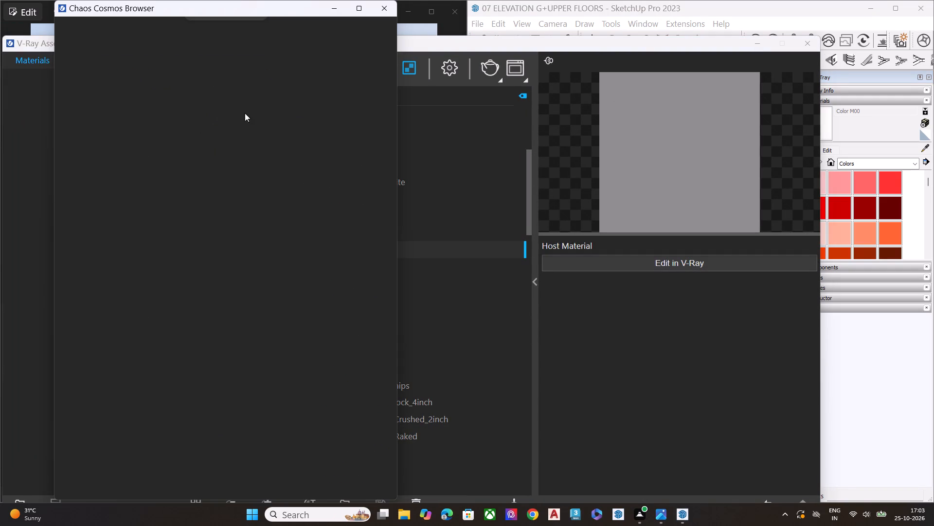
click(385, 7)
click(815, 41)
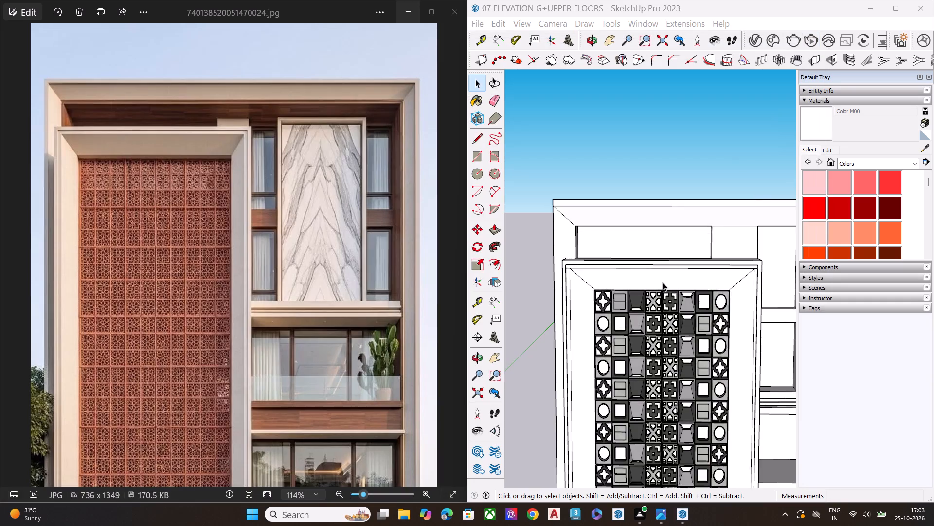
Open the third row from the top of the patterned screen tiles for editing.
scroll(655, 313, down, 7)
scroll(660, 356, up, 12)
scroll(611, 346, up, 8)
click(620, 295)
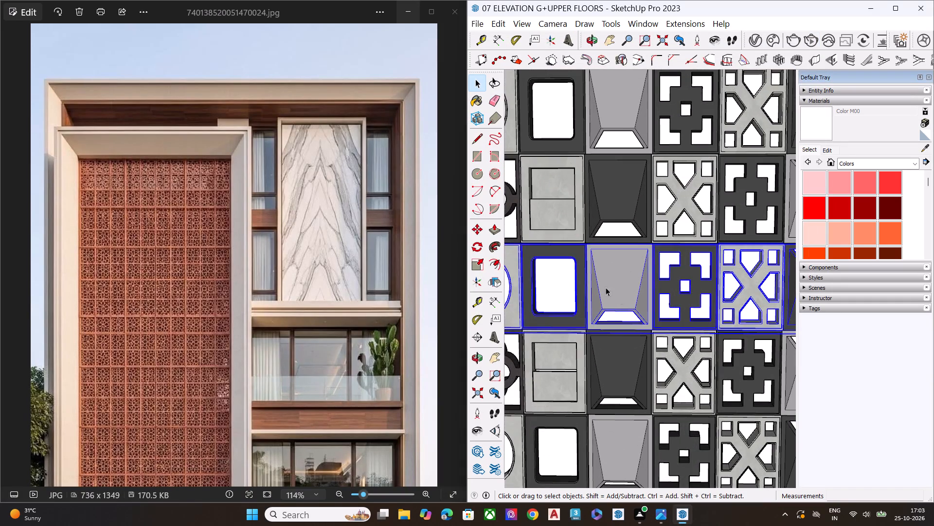
scroll(592, 282, down, 12)
click(671, 257)
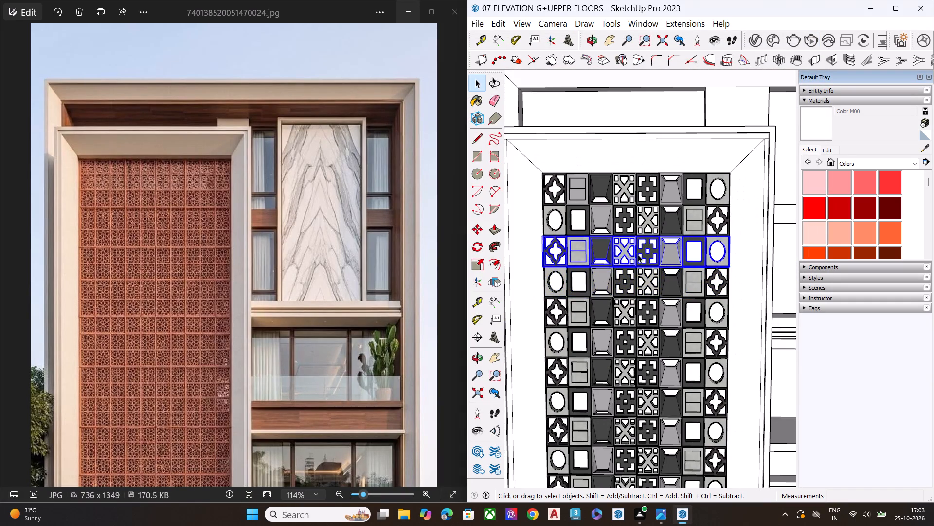
scroll(620, 246, up, 5)
double_click(600, 257)
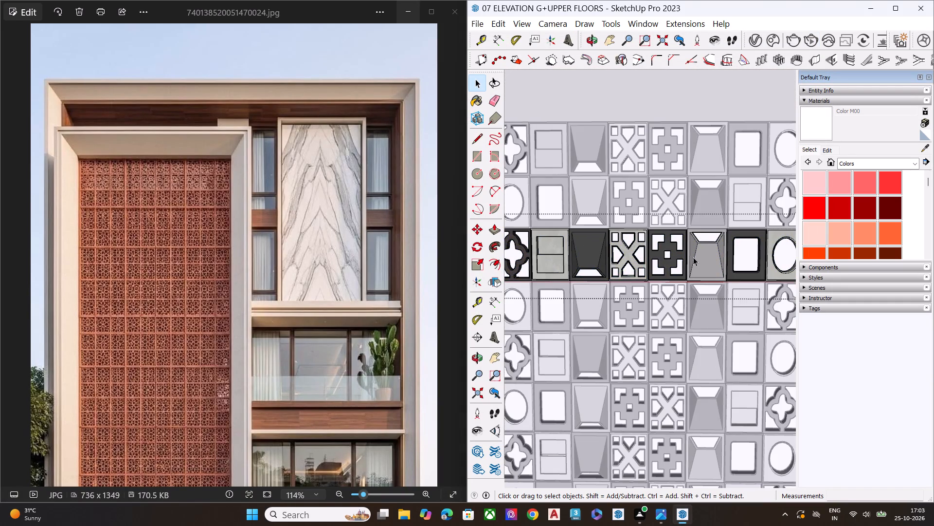
scroll(611, 262, down, 4)
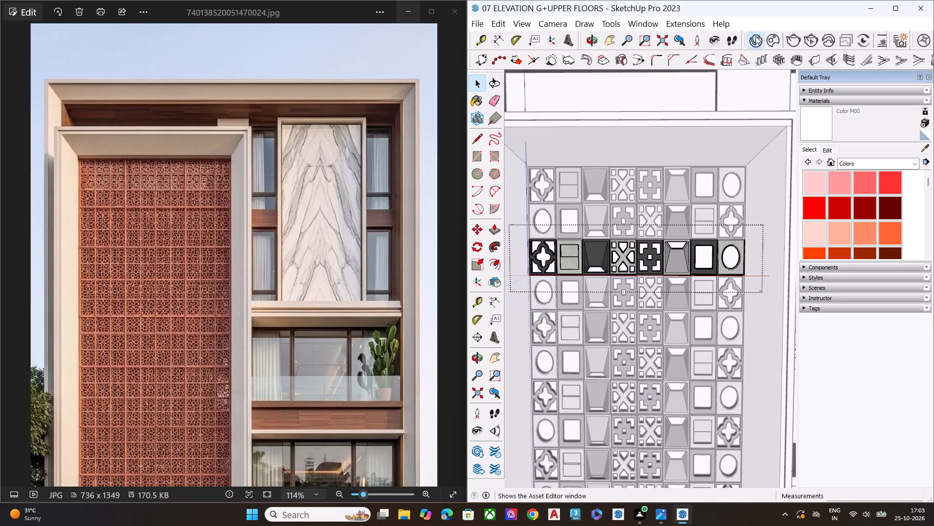
Open the Cosmos browser from the V-Ray Asset Editor and show the Materials category of the online library.
click(755, 36)
click(222, 114)
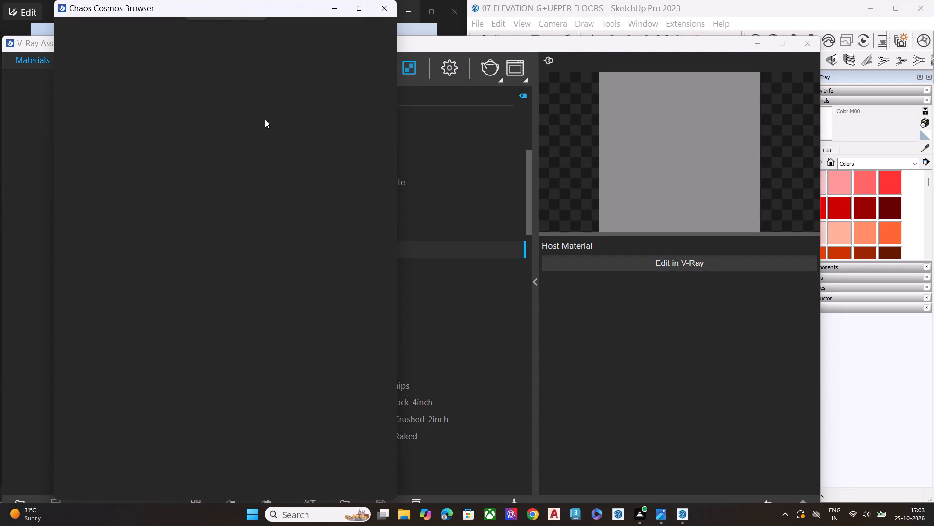
click(378, 7)
click(258, 110)
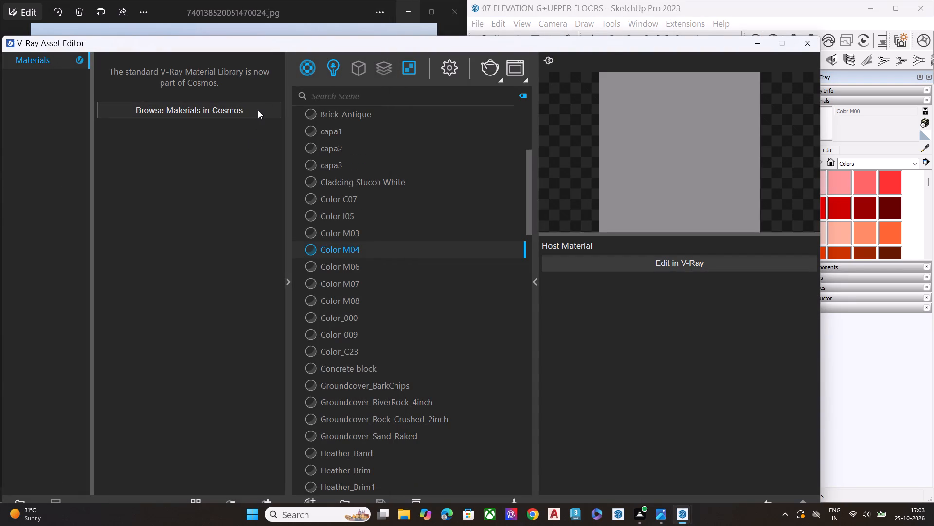
click(258, 110)
key(space)
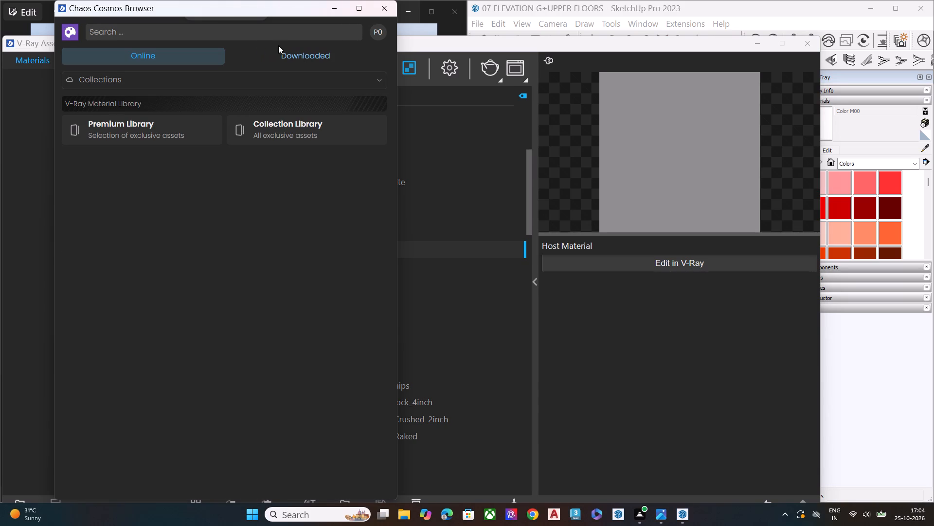
click(144, 60)
click(143, 78)
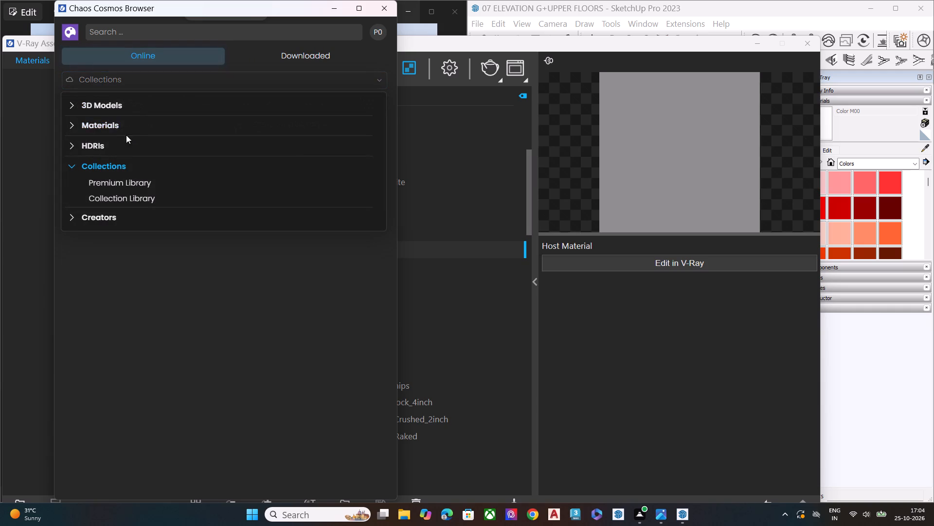
click(124, 118)
click(122, 127)
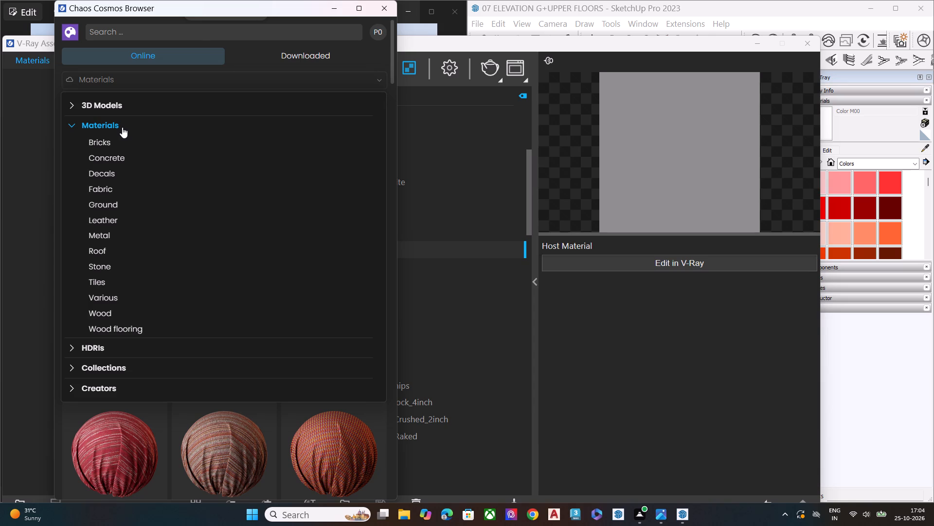
click(102, 125)
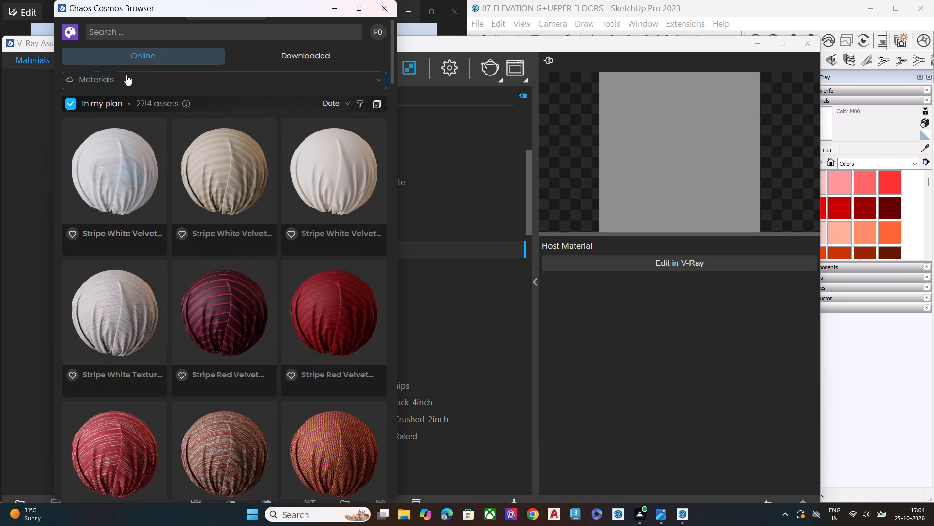
Search the online library for paints and examine the wall, metallic and car paint materials.
click(166, 28)
text(PAINTS)
key(Return)
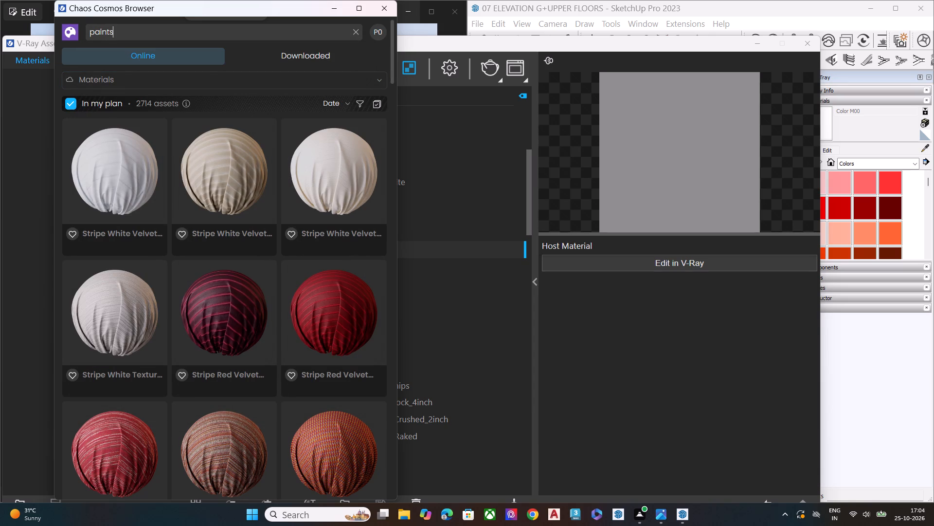
scroll(250, 307, down, 2)
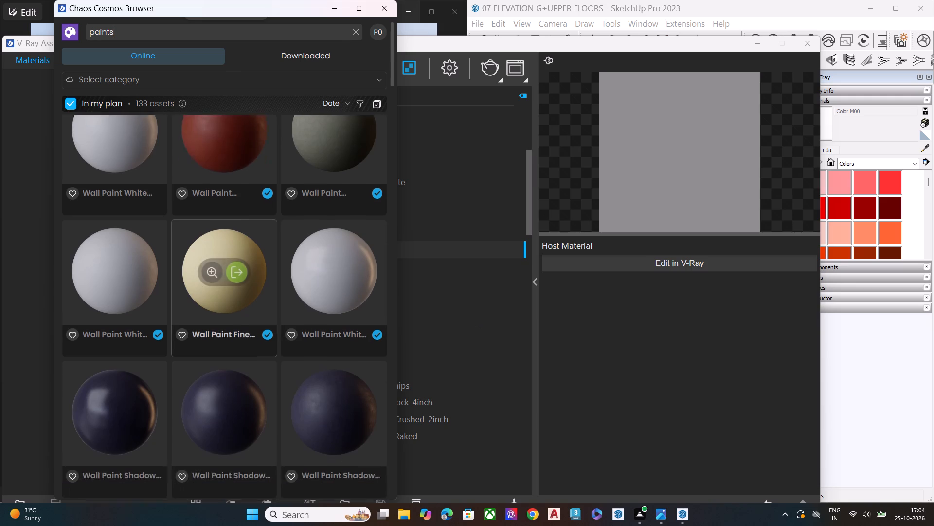
scroll(250, 307, down, 7)
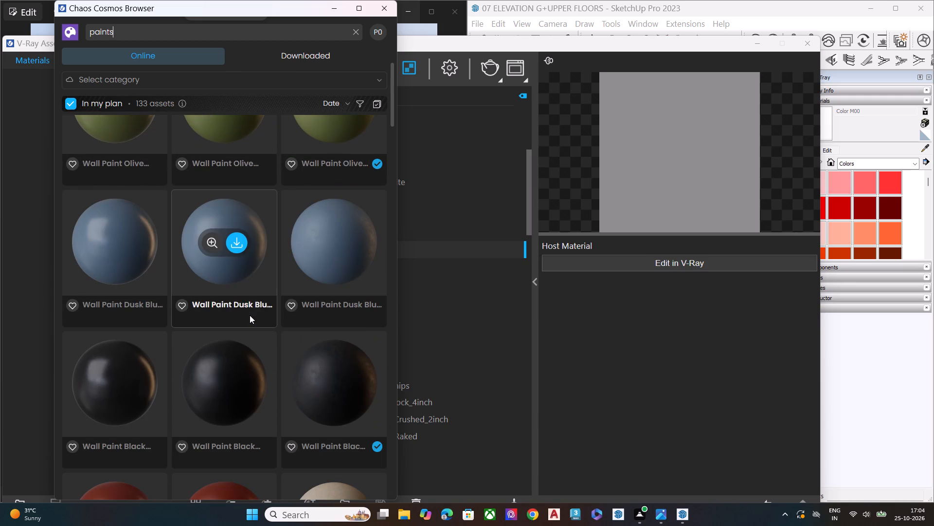
scroll(251, 319, down, 3)
scroll(298, 350, down, 2)
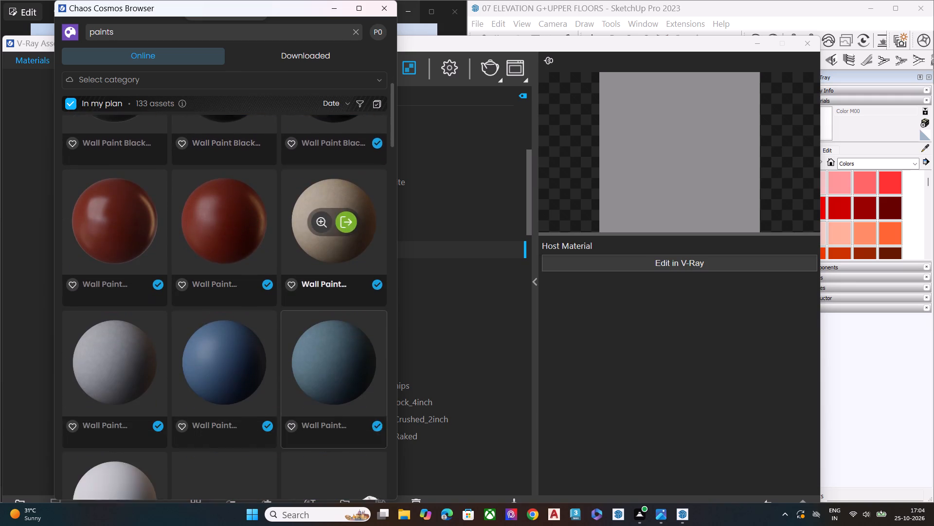
scroll(298, 350, down, 9)
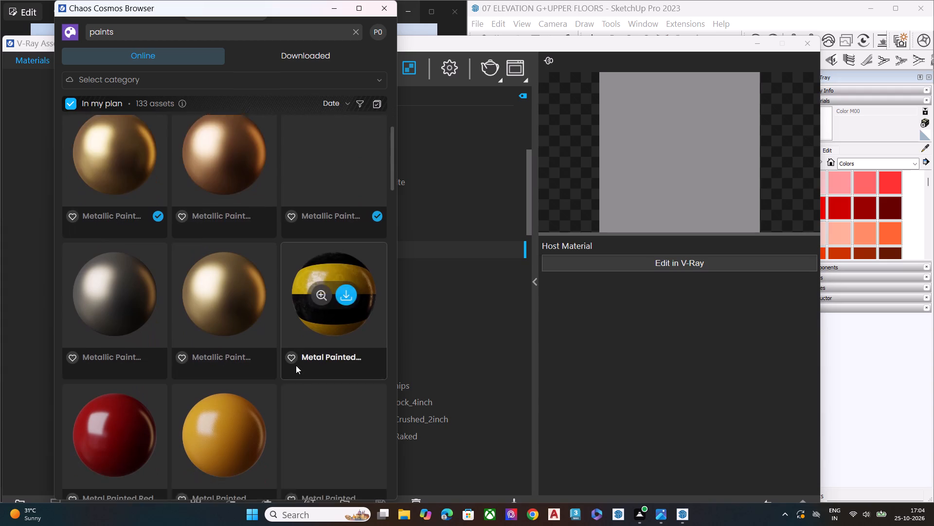
scroll(296, 365, down, 10)
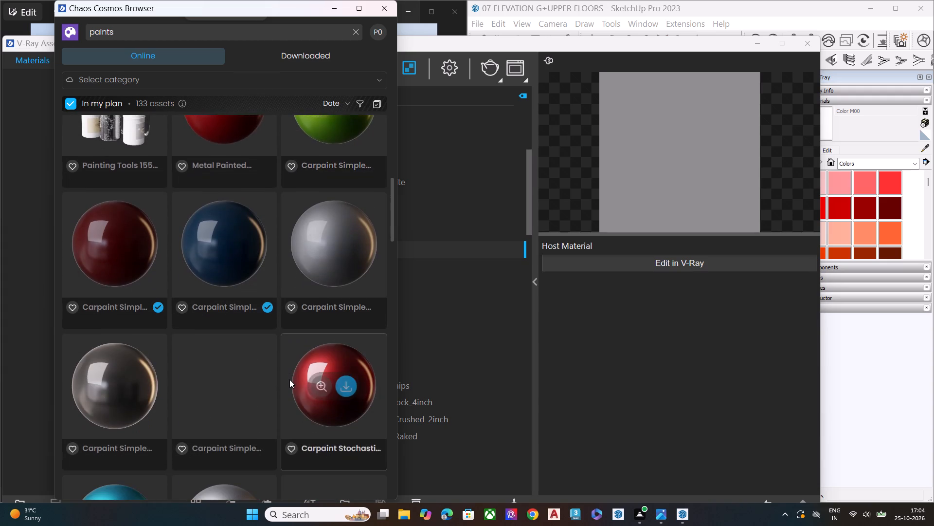
scroll(289, 379, down, 3)
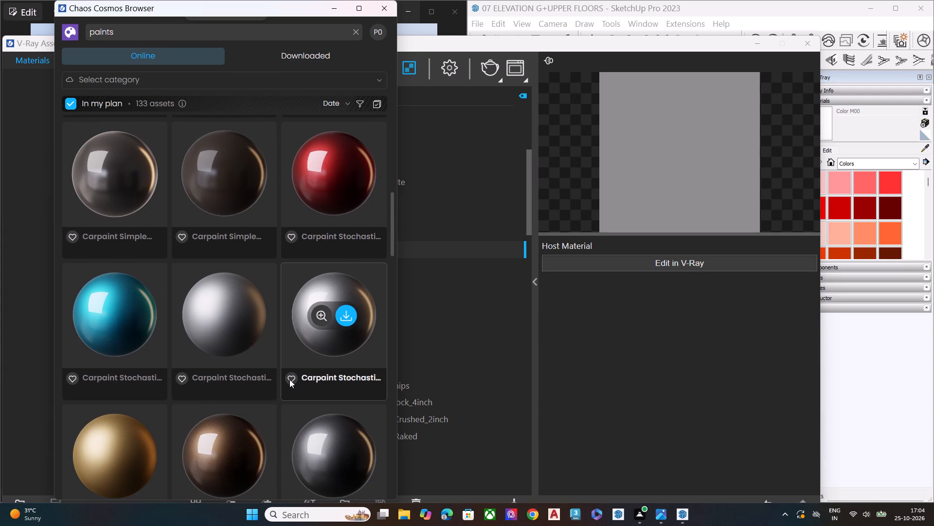
scroll(289, 379, down, 7)
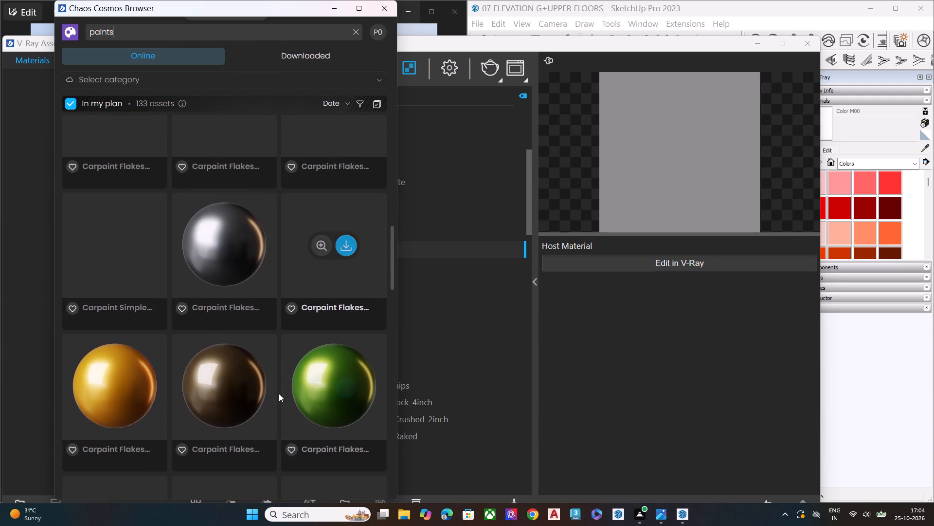
scroll(279, 394, down, 8)
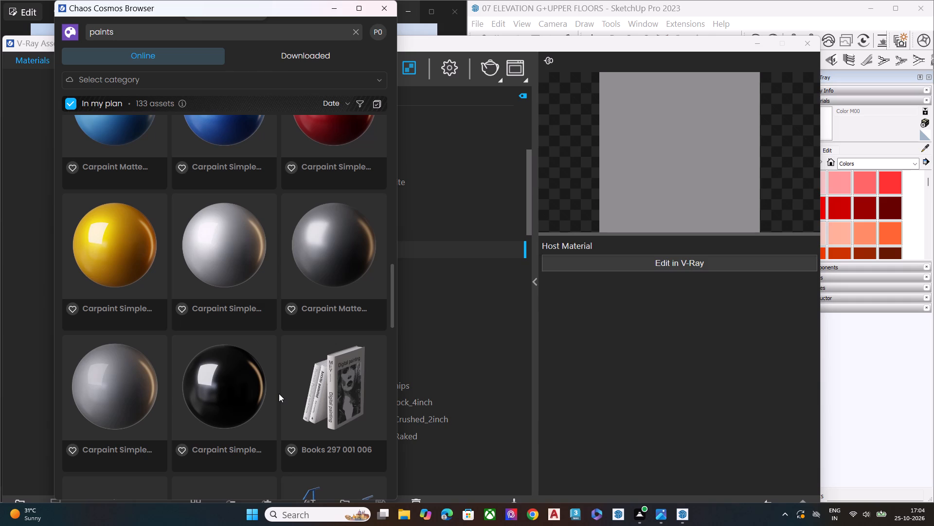
Look through the remaining paints results, and close the Cosmos browser and the Asset Editor.
scroll(267, 410, down, 5)
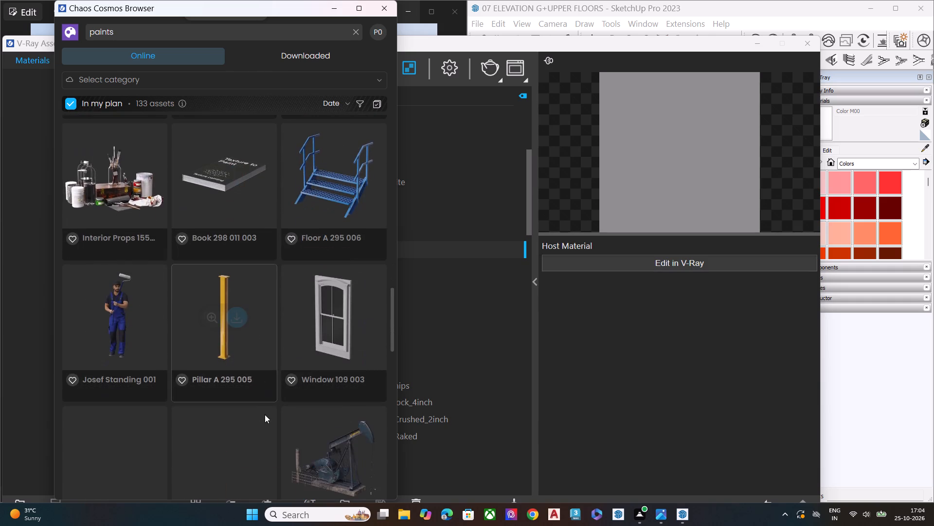
scroll(240, 387, down, 3)
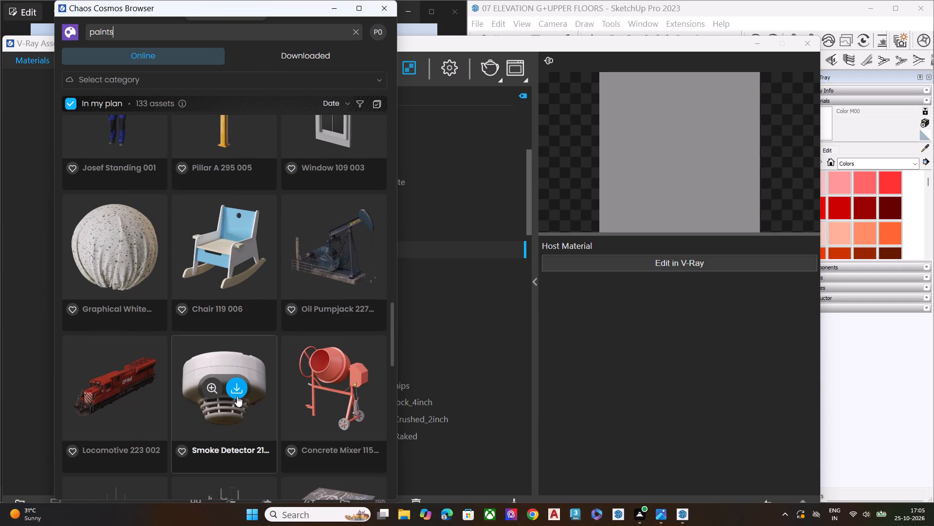
scroll(237, 396, down, 13)
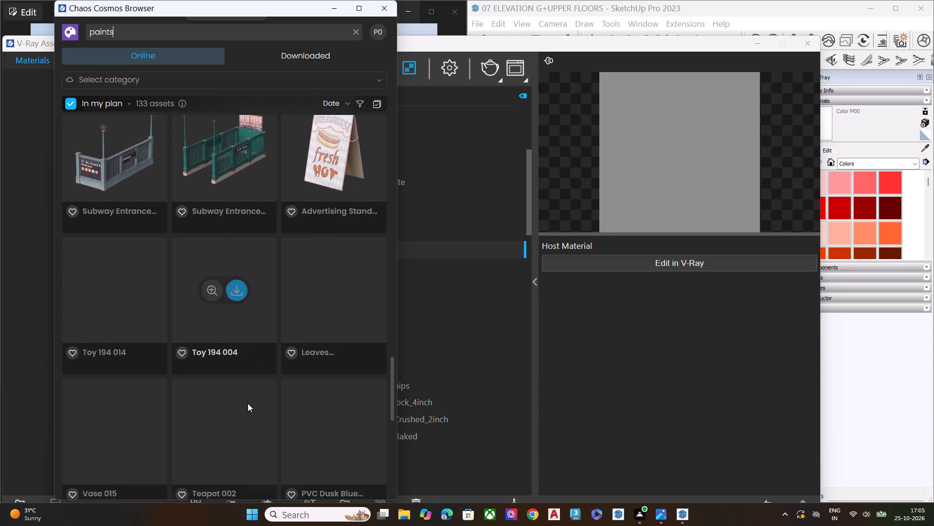
scroll(248, 403, down, 2)
key(space)
scroll(248, 403, down, 10)
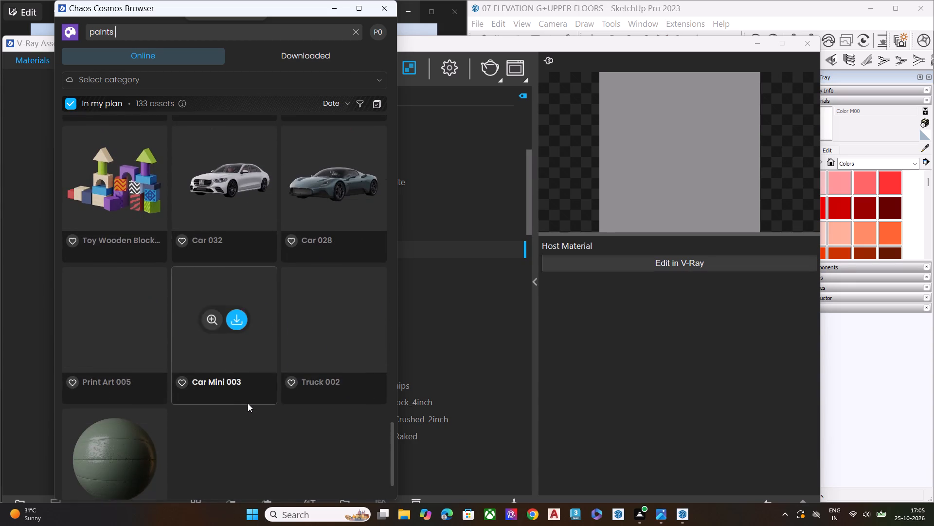
scroll(248, 403, down, 2)
scroll(248, 403, up, 10)
scroll(215, 398, down, 1)
scroll(215, 398, up, 4)
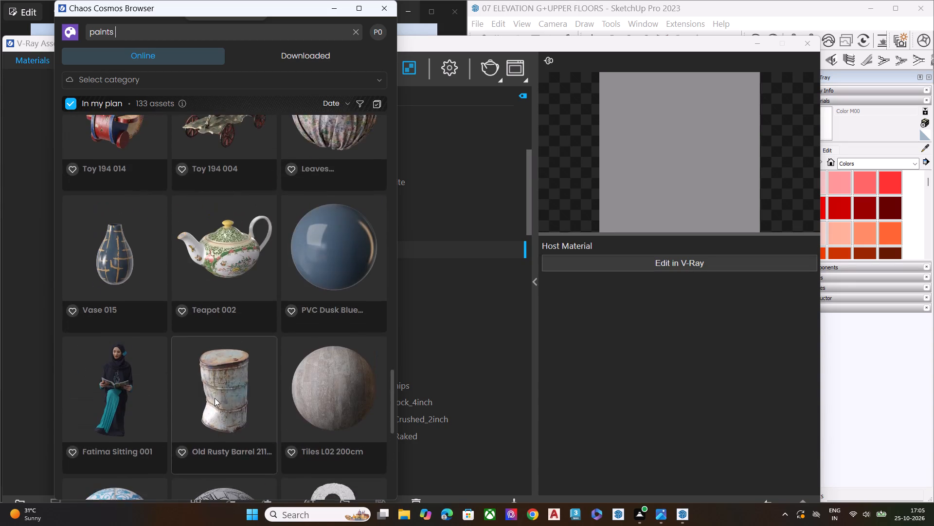
scroll(215, 398, up, 1)
scroll(215, 398, down, 1)
scroll(215, 398, up, 2)
scroll(215, 398, down, 1)
scroll(215, 398, up, 7)
scroll(215, 398, down, 1)
scroll(215, 398, up, 6)
click(387, 6)
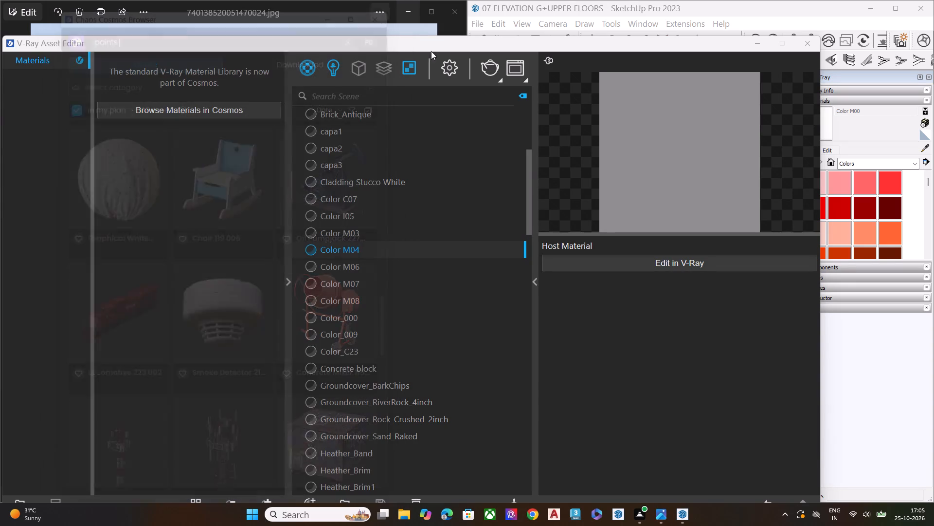
click(807, 43)
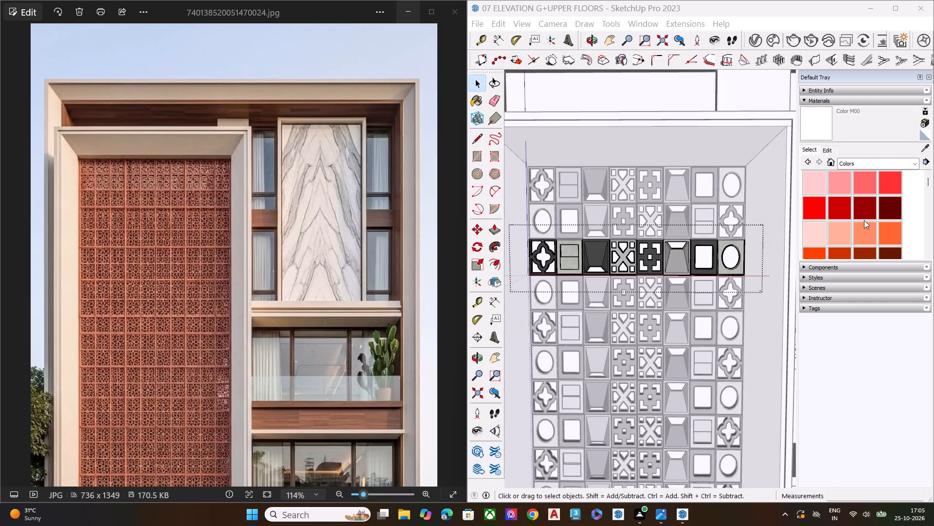
Paint the oval-opening tile at the end of the opened row with Color C07 from the Colors library.
scroll(864, 220, down, 2)
click(858, 192)
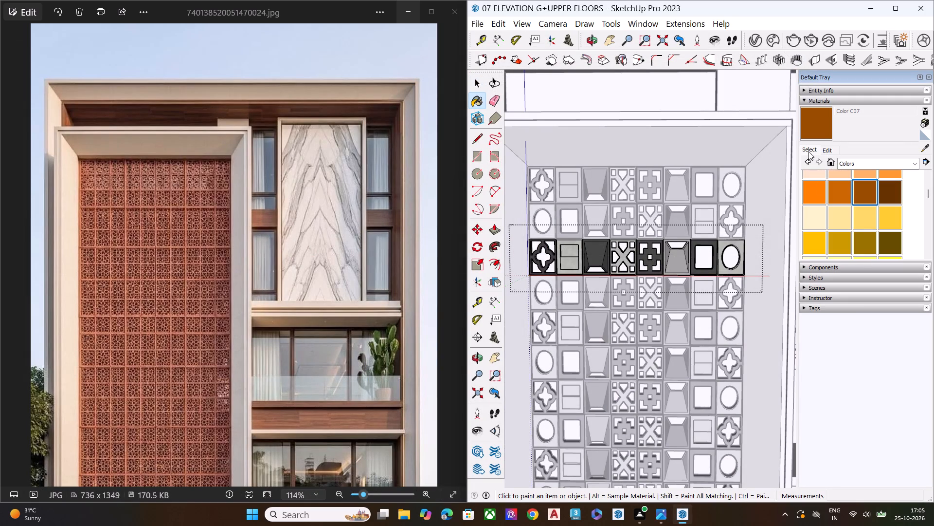
click(826, 151)
click(815, 134)
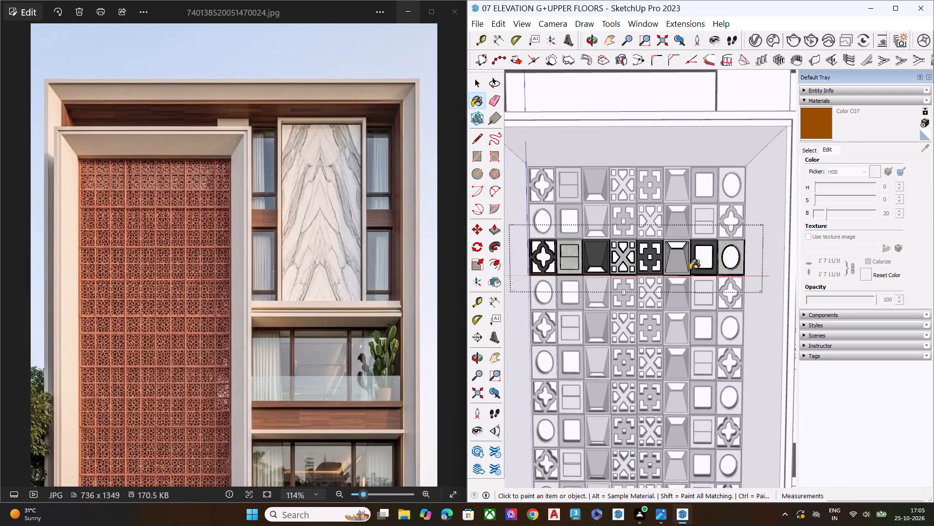
click(727, 248)
Adjust the painted tile's colour to a muted terracotta with hue 15, saturation 39 and brightness 56.
scroll(828, 184, up, 2)
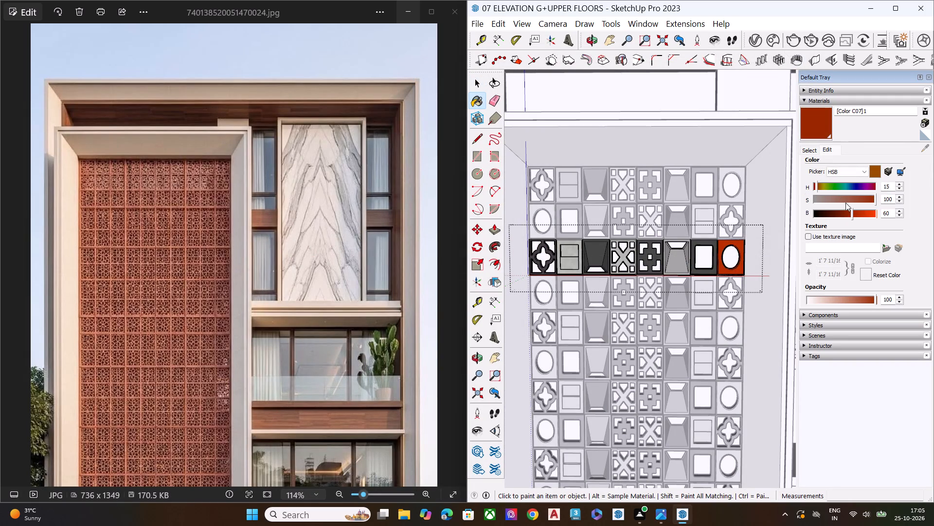
drag(852, 213, 863, 216)
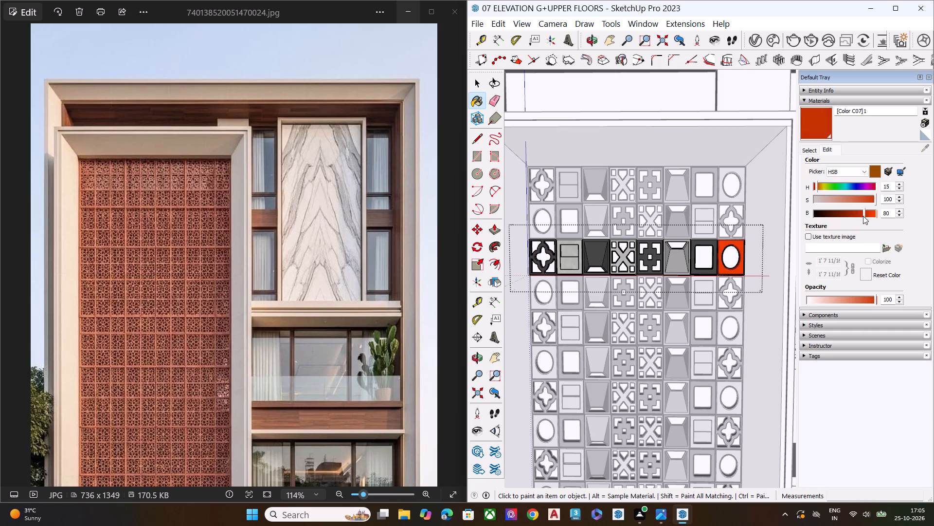
drag(863, 216, 857, 223)
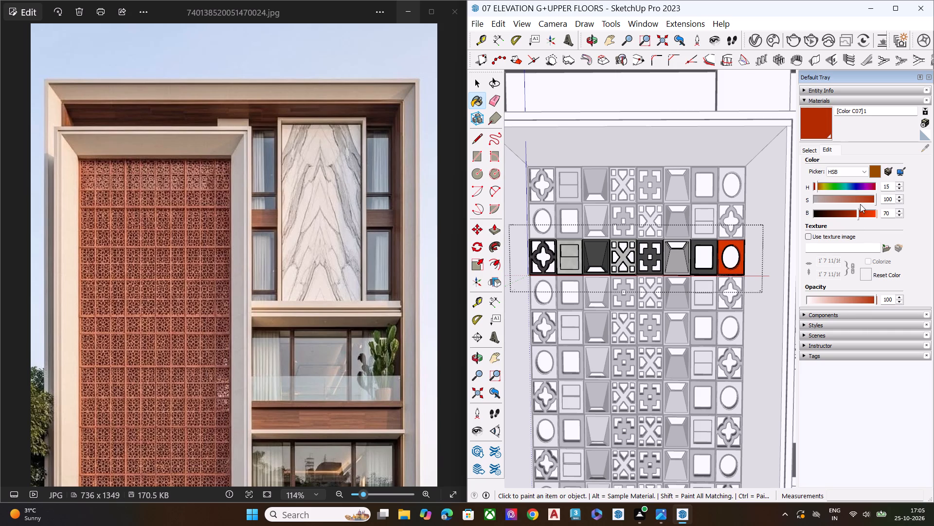
drag(870, 197, 846, 206)
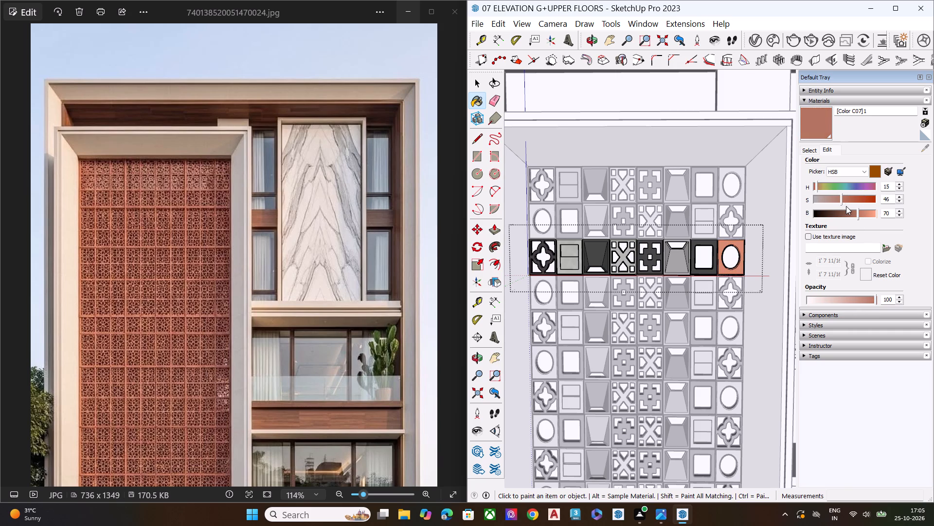
drag(846, 206, 838, 214)
drag(859, 215, 848, 219)
scroll(716, 281, up, 13)
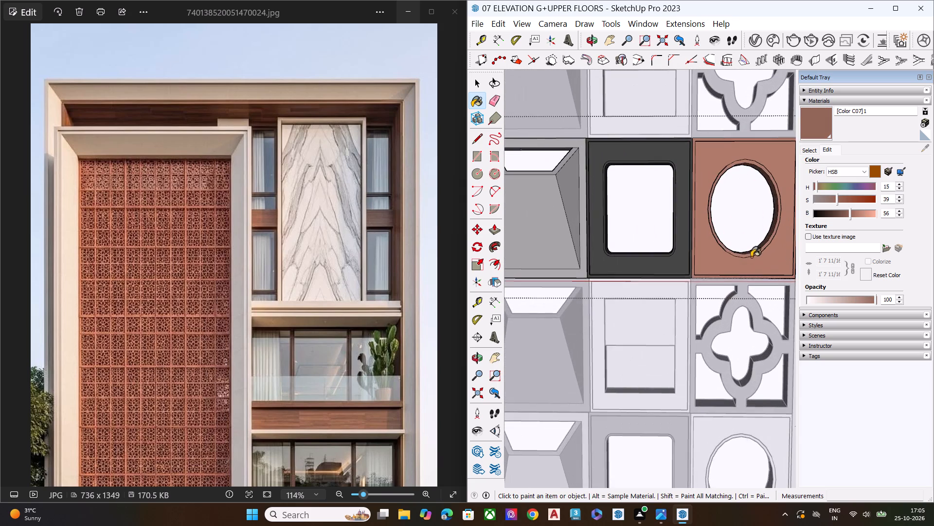
Adjust the oval-opening tile's terracotta to saturation 56 and brightness 63, and leave the tile row's group.
scroll(749, 266, up, 3)
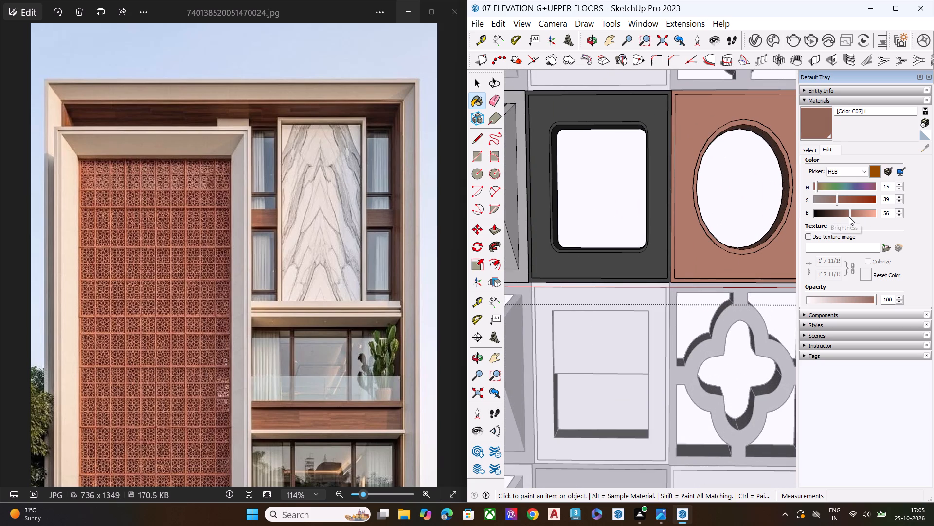
click(849, 217)
drag(835, 202, 844, 205)
drag(844, 205, 847, 207)
scroll(446, 391, down, 7)
scroll(608, 331, down, 8)
scroll(587, 347, up, 1)
scroll(620, 355, down, 5)
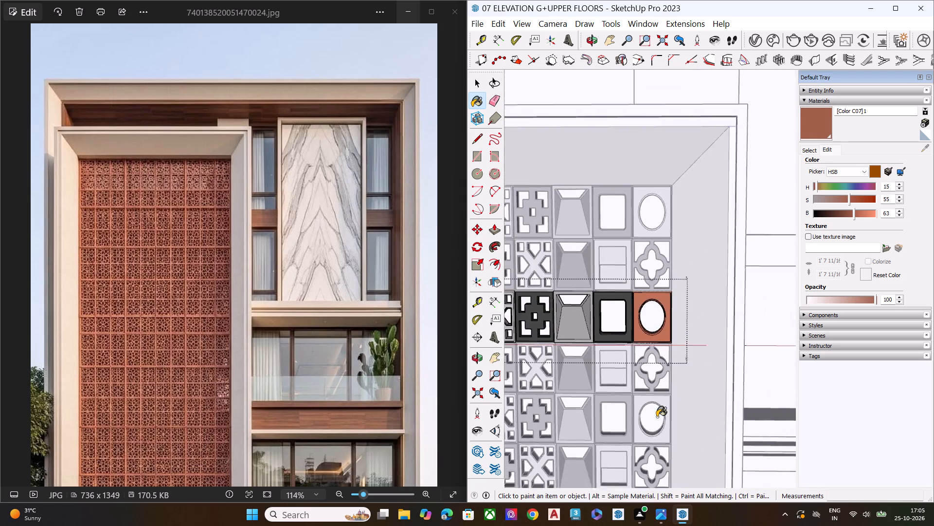
scroll(657, 417, down, 3)
drag(849, 200, 848, 205)
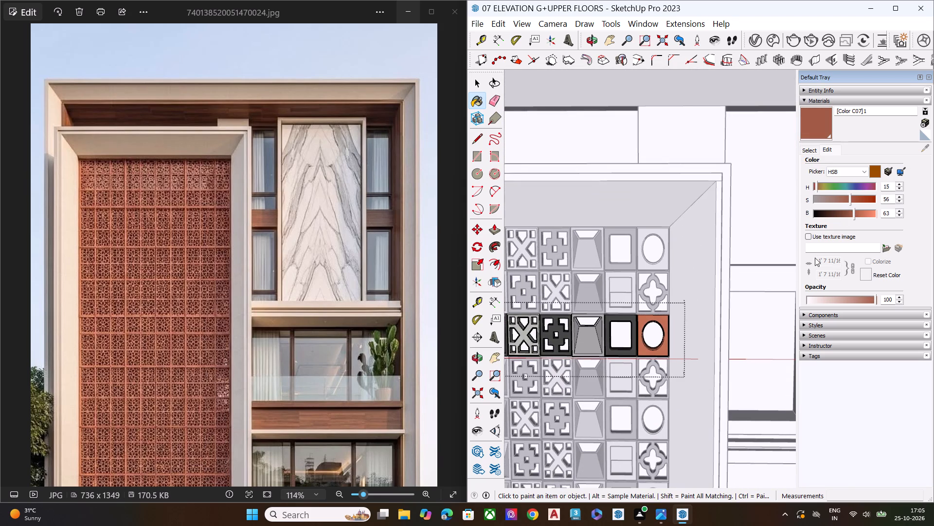
scroll(723, 343, down, 8)
key(space)
click(703, 134)
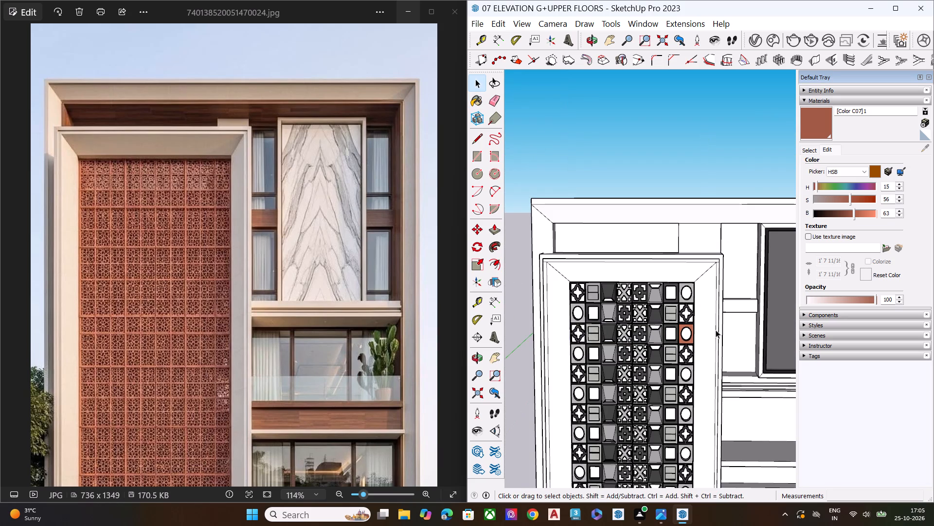
Rename the painted tile's terracotta material as BROWN.
middle_drag(639, 372, 618, 280)
scroll(639, 307, up, 8)
middle_drag(721, 312, 562, 365)
scroll(635, 312, up, 3)
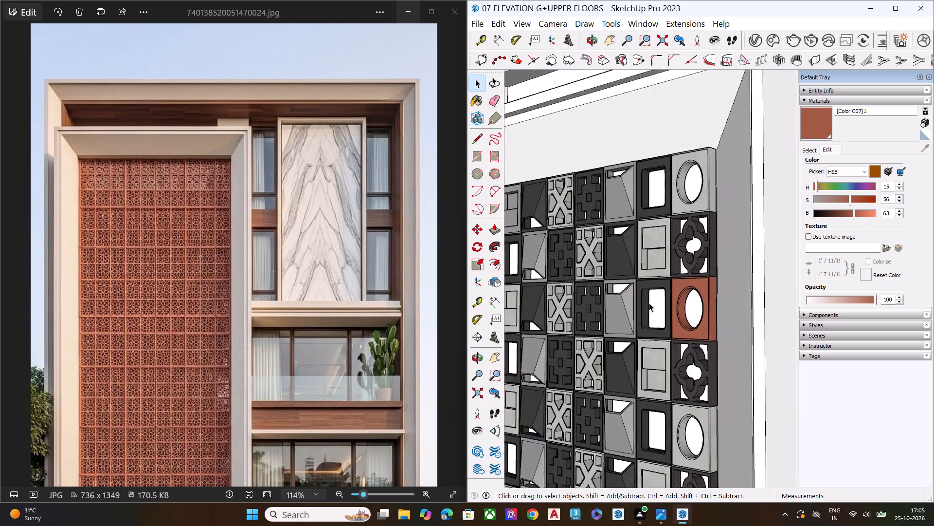
scroll(649, 303, up, 5)
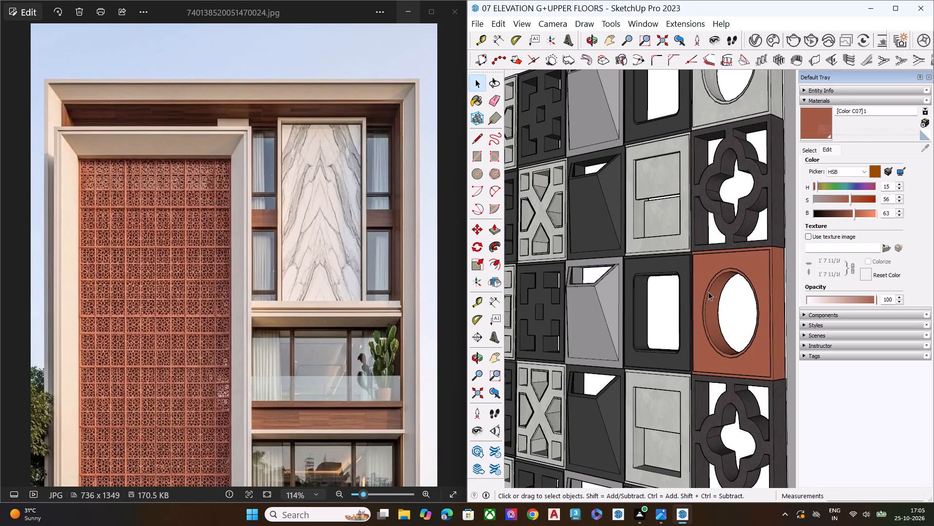
scroll(704, 294, down, 7)
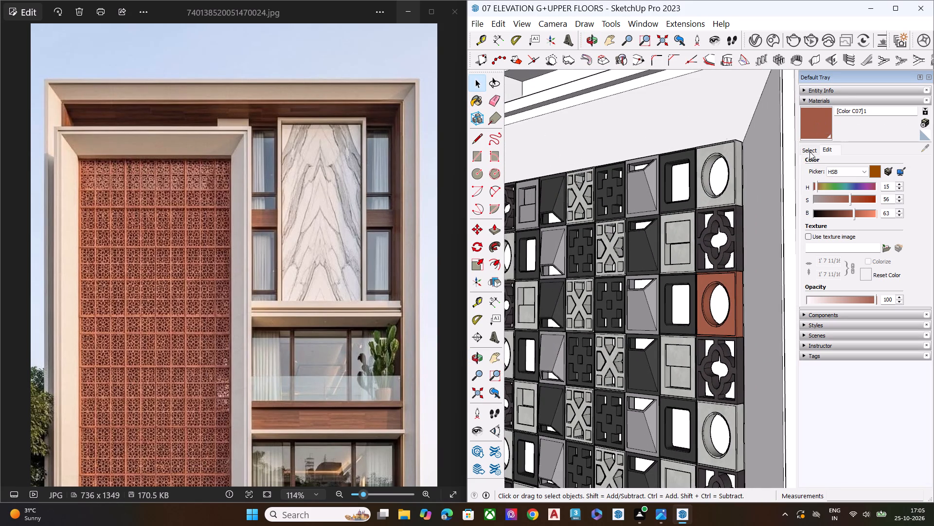
click(878, 116)
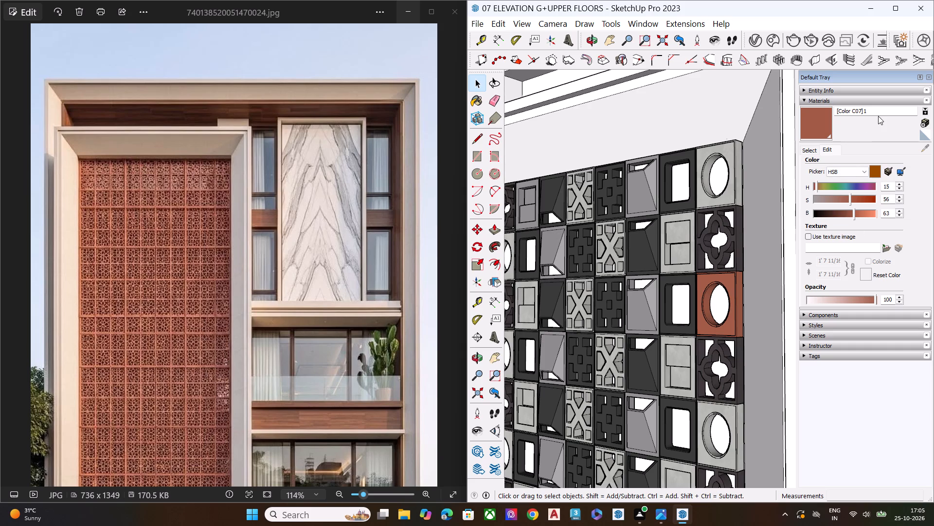
click(883, 111)
key(BackSpace)
key(BackSpace)
key(BackSpace)
key(BackSpace)
key(BackSpace)
key(BackSpace)
key(BackSpace)
key(BackSpace)
key(BackSpace)
key(BackSpace)
key(BackSpace)
key(BackSpace)
key(BackSpace)
key(BackSpace)
key(BackSpace)
key(BackSpace)
text(BROWN)
key(Return)
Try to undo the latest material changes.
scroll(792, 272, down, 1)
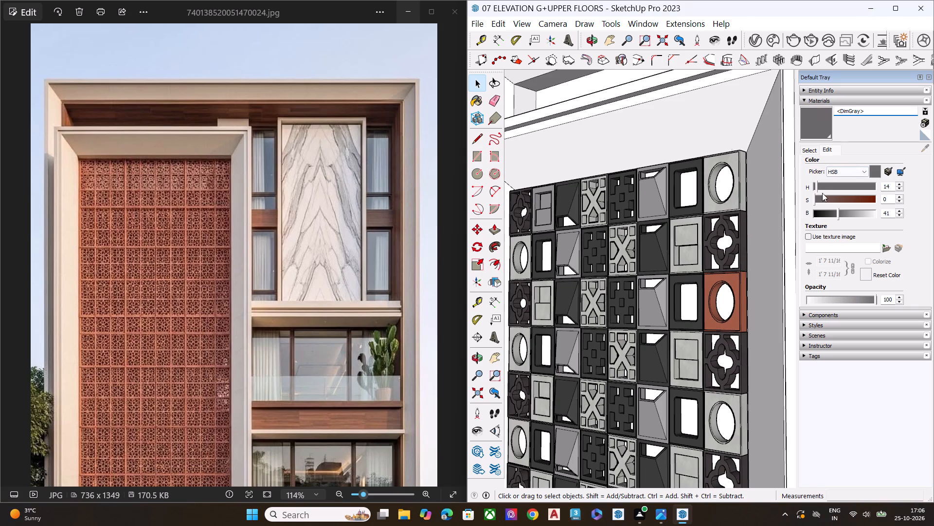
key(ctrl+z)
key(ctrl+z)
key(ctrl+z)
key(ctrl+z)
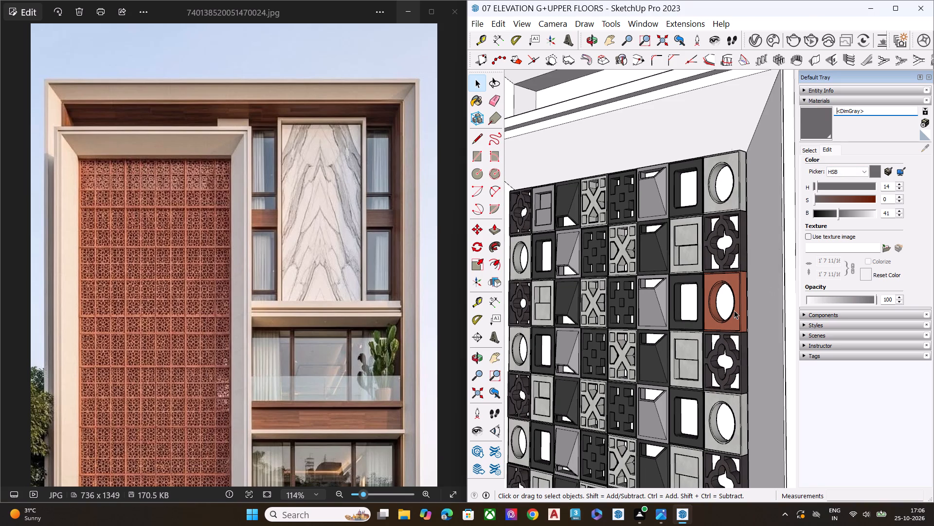
Preview the scene materials in the V-Ray Asset Editor, make BROWN the active material and minimise the editor.
click(733, 314)
scroll(733, 314, down, 6)
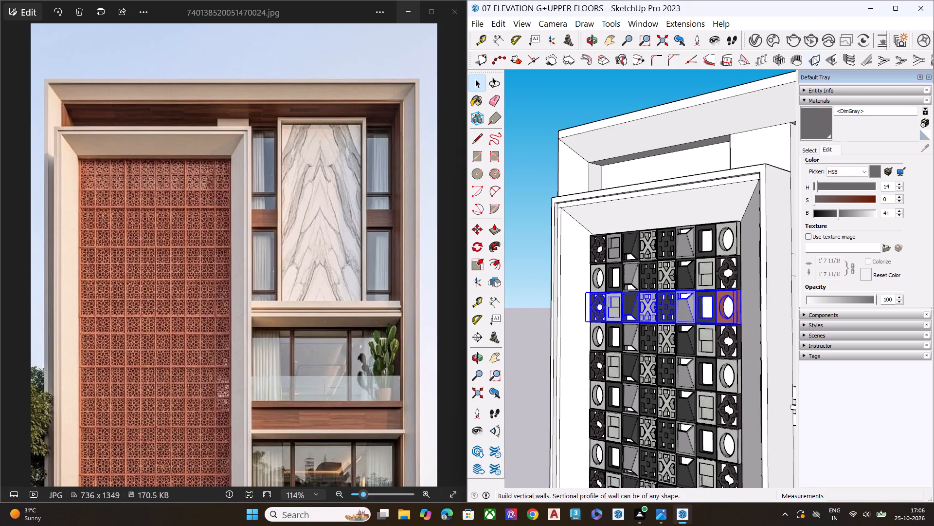
click(753, 44)
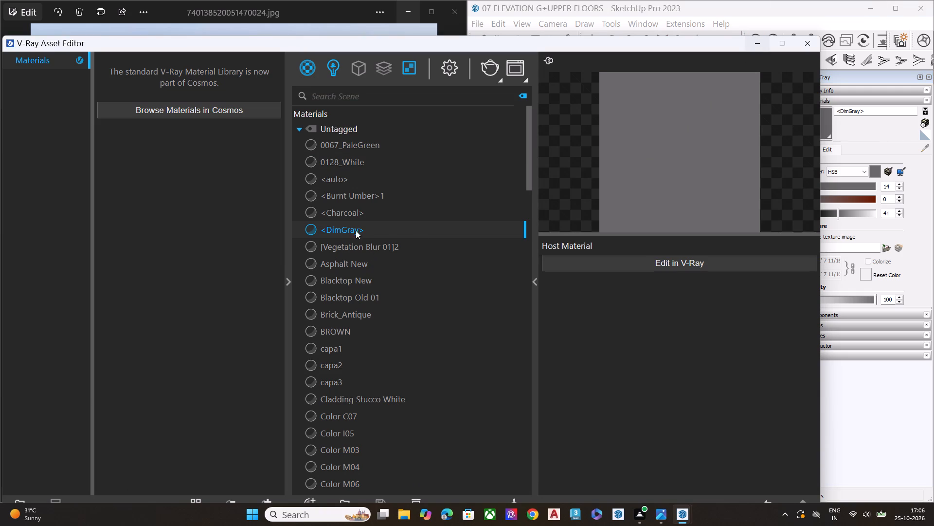
click(359, 215)
scroll(337, 368, down, 2)
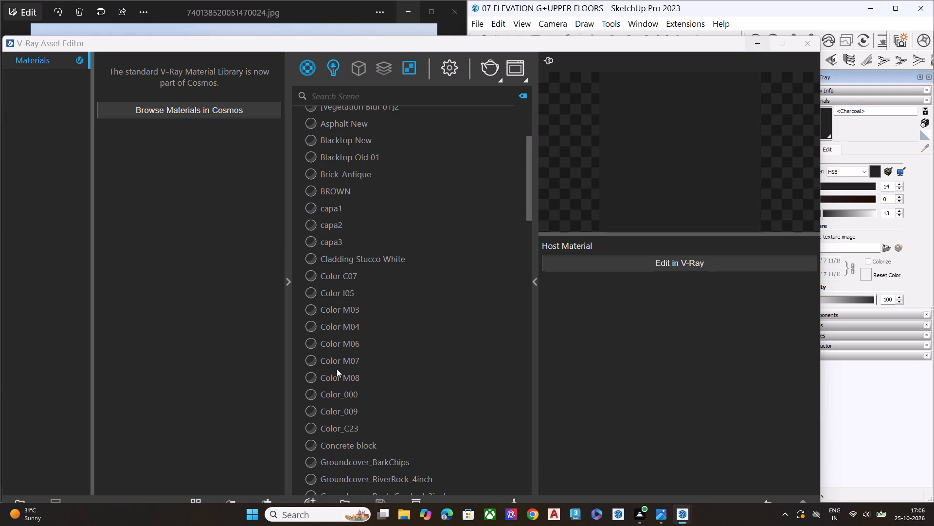
scroll(349, 339, up, 4)
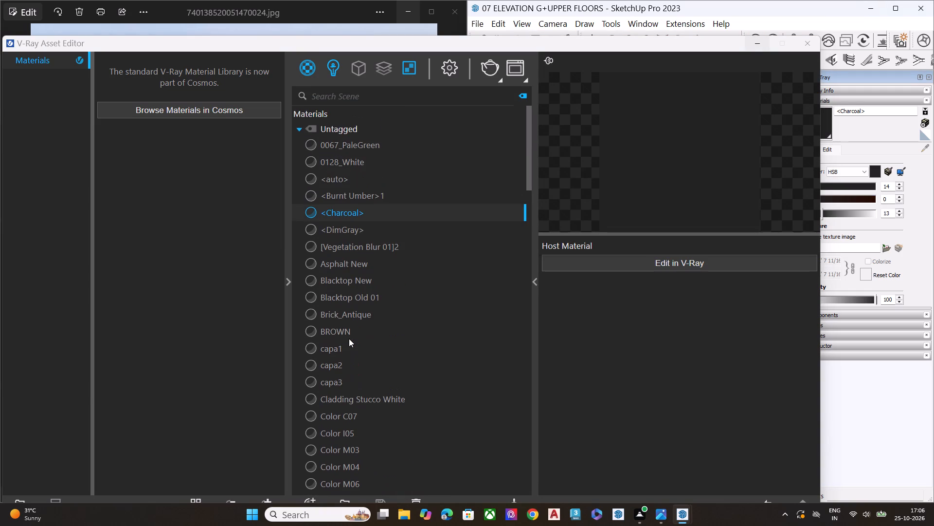
click(349, 197)
click(341, 181)
click(358, 149)
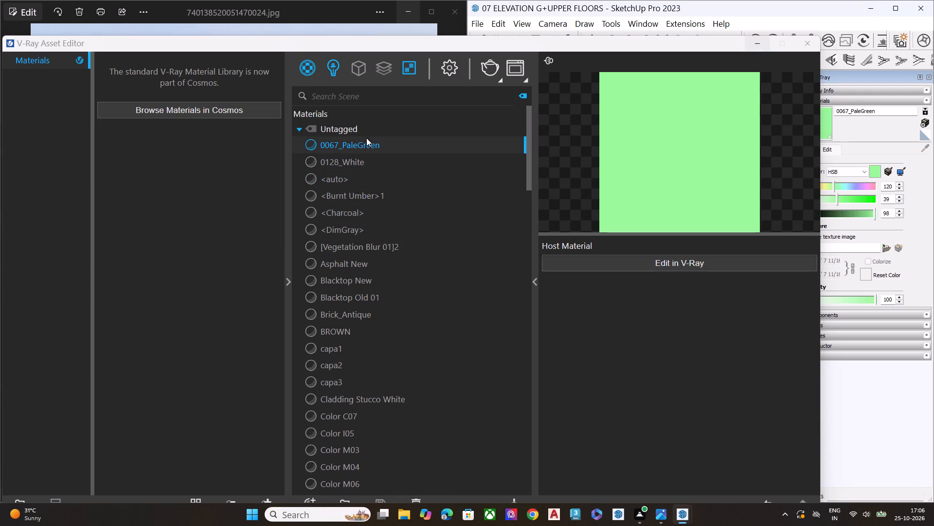
click(342, 215)
click(343, 233)
click(350, 245)
click(345, 270)
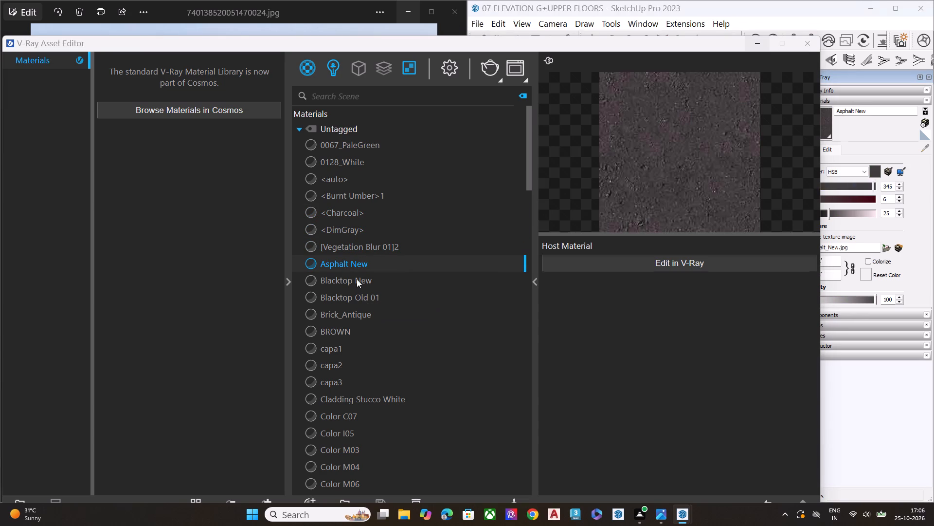
click(357, 279)
click(355, 302)
click(340, 313)
click(339, 334)
click(337, 349)
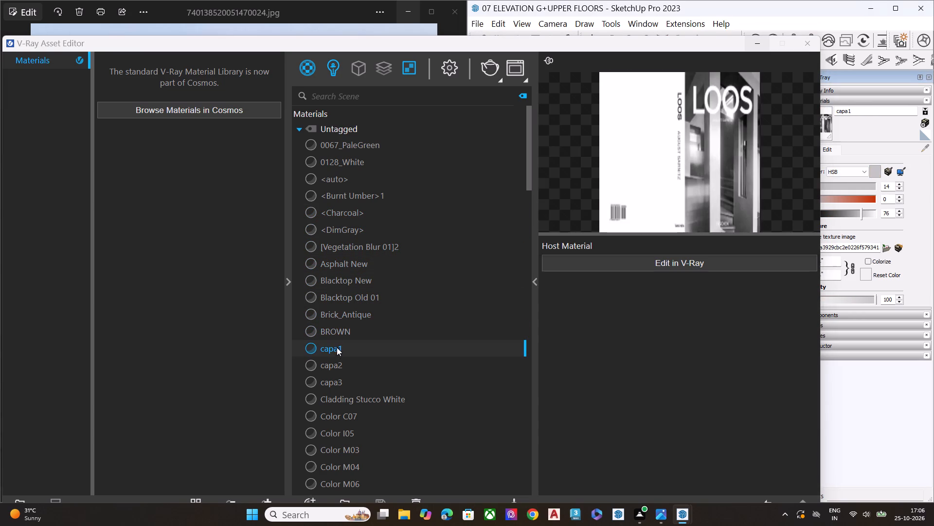
click(334, 330)
click(334, 330)
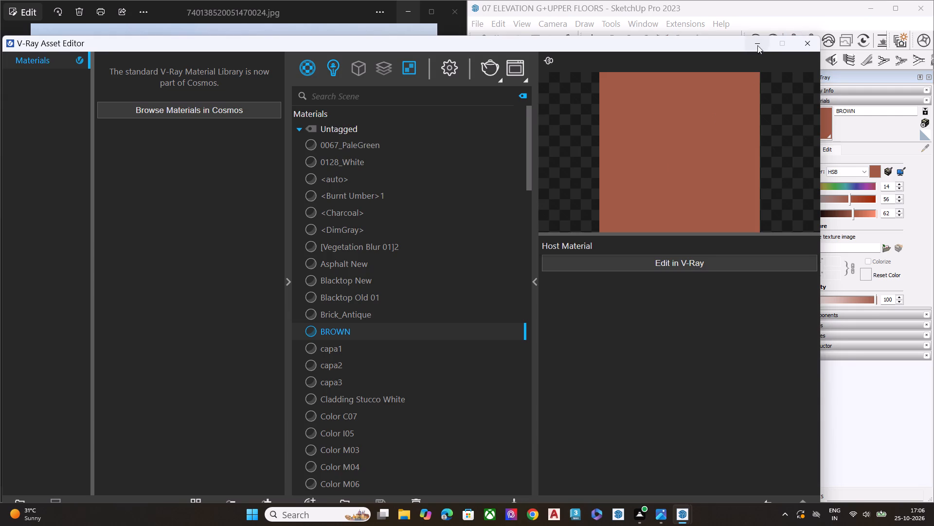
click(757, 39)
Open the tile row containing the painted tile and paint its rounded-rectangle, light tapered and square cross-pattern tiles with BROWN.
scroll(686, 301, up, 4)
middle_drag(729, 321, 848, 316)
scroll(848, 316, up, 2)
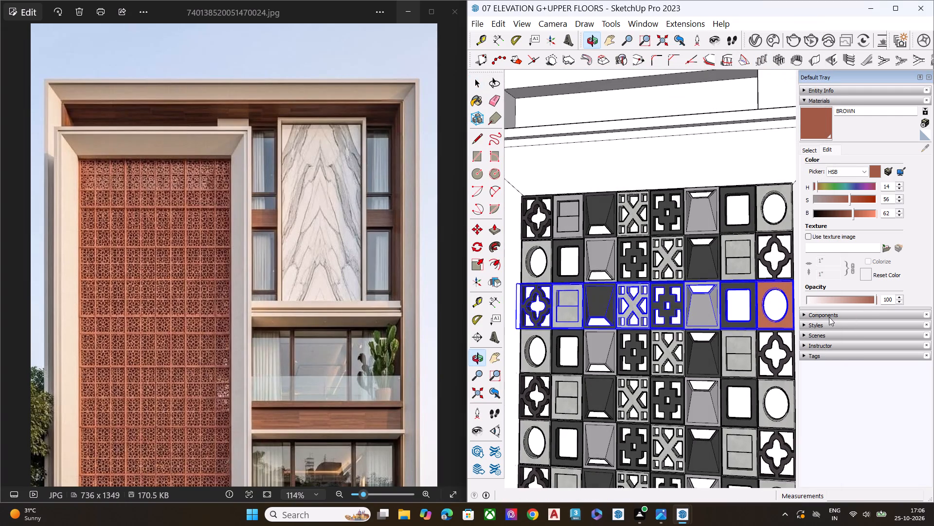
scroll(829, 317, up, 3)
key(space)
double_click(702, 313)
middle_drag(705, 311, 770, 316)
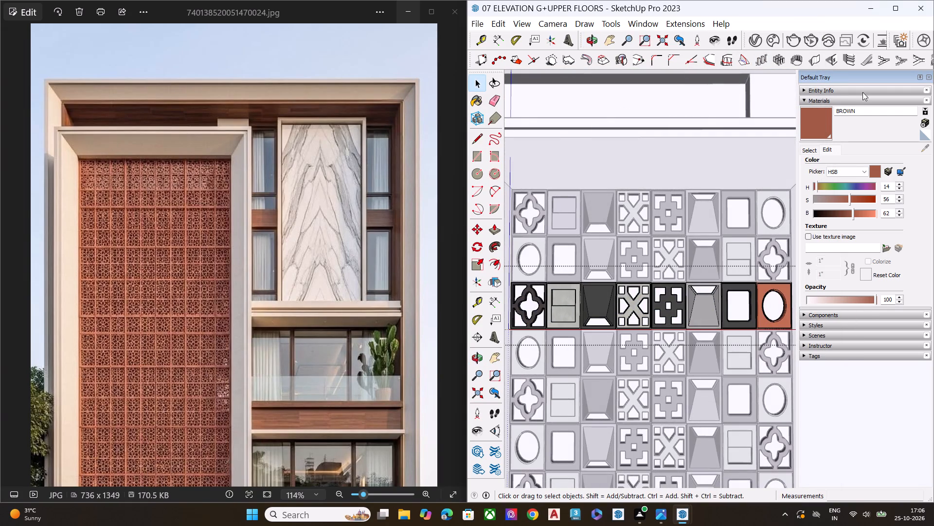
click(823, 122)
scroll(746, 244, up, 1)
scroll(746, 245, down, 1)
scroll(746, 247, up, 4)
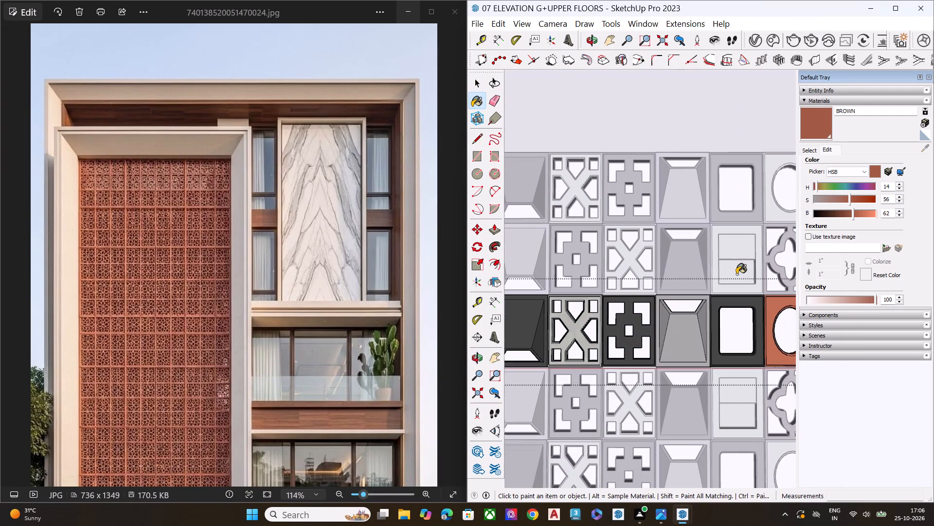
scroll(739, 316, up, 1)
scroll(739, 316, down, 1)
scroll(738, 316, up, 4)
click(766, 304)
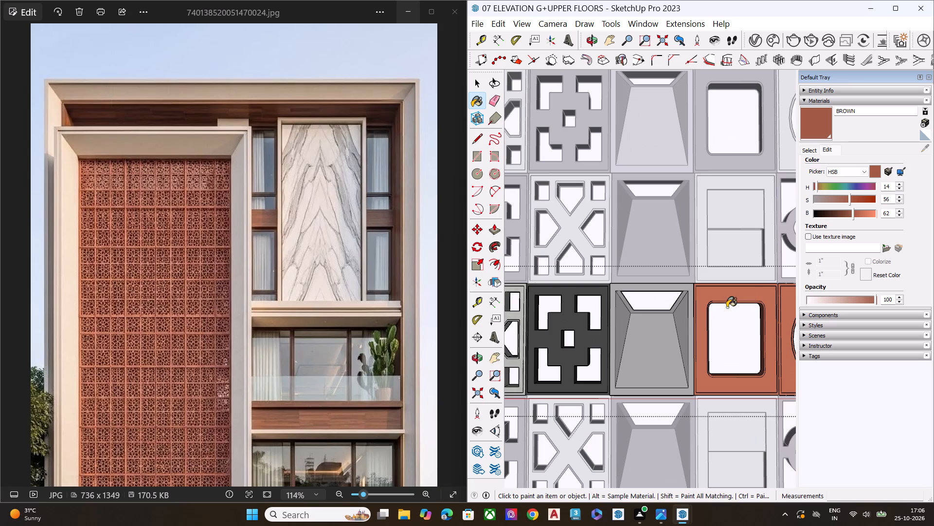
click(665, 342)
click(604, 318)
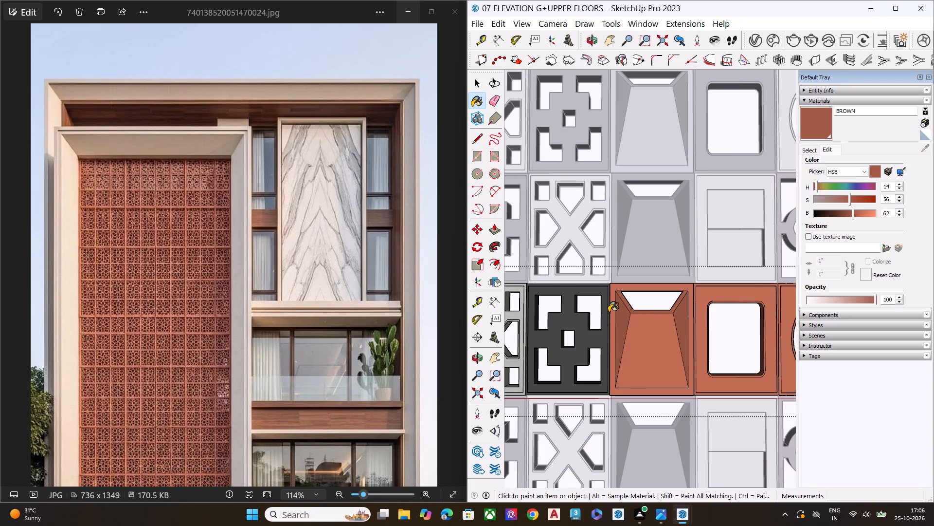
Paint the row's X-pattern, dark tapered and two-panel tiles with BROWN.
scroll(618, 302, down, 6)
scroll(567, 315, up, 1)
scroll(564, 315, down, 1)
scroll(564, 315, up, 6)
click(549, 317)
scroll(647, 303, down, 6)
scroll(579, 313, up, 5)
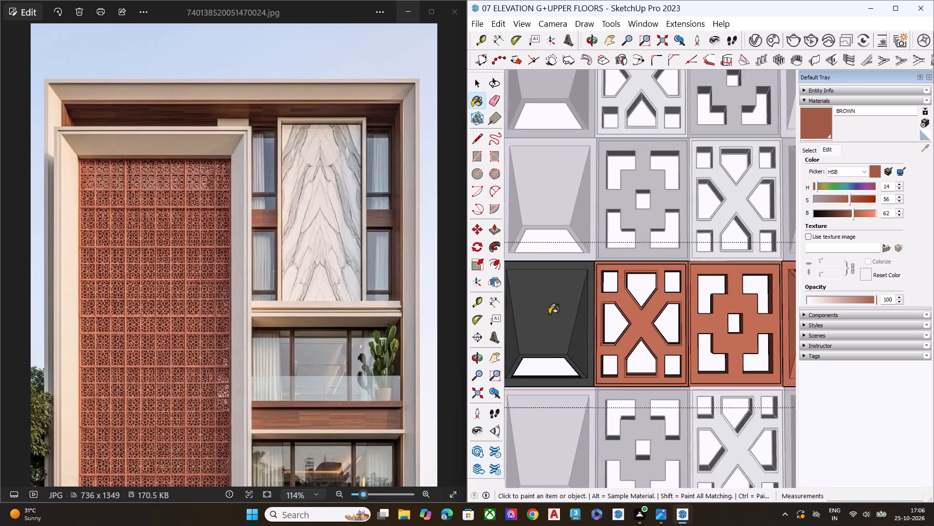
scroll(549, 314, up, 2)
click(549, 314)
scroll(696, 298, down, 6)
scroll(589, 309, up, 2)
scroll(582, 310, down, 1)
scroll(581, 310, up, 1)
scroll(575, 315, down, 1)
scroll(568, 319, up, 2)
click(561, 320)
scroll(681, 311, down, 5)
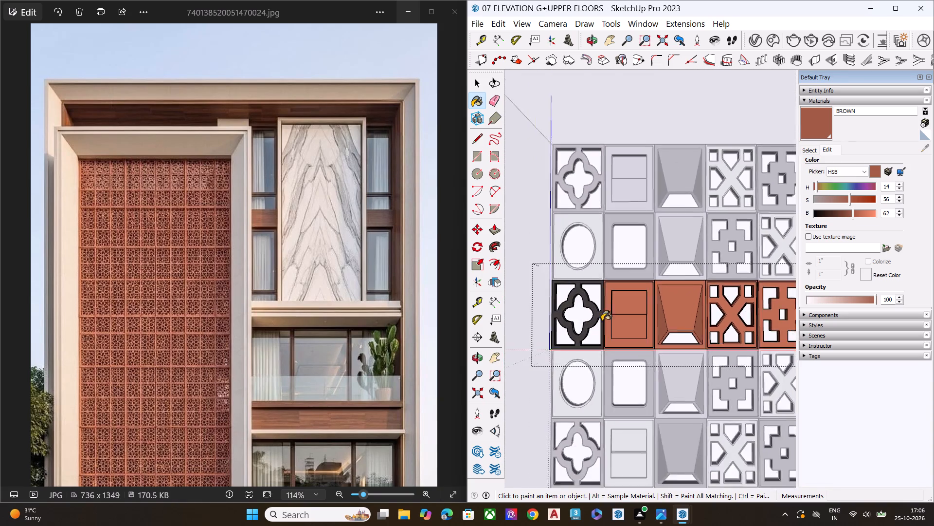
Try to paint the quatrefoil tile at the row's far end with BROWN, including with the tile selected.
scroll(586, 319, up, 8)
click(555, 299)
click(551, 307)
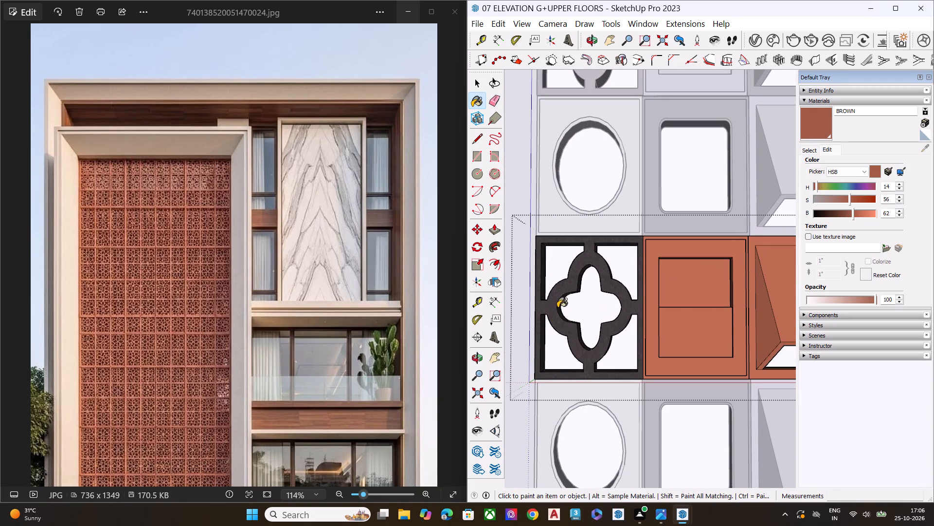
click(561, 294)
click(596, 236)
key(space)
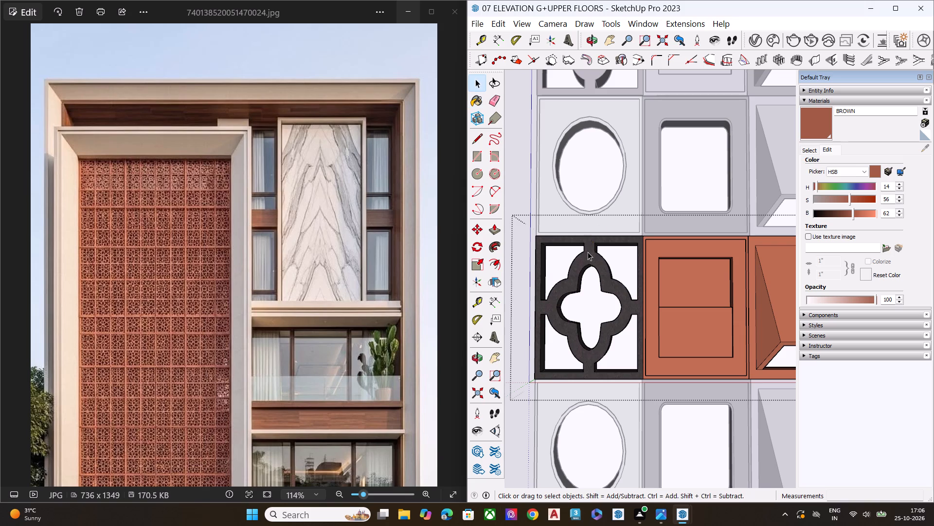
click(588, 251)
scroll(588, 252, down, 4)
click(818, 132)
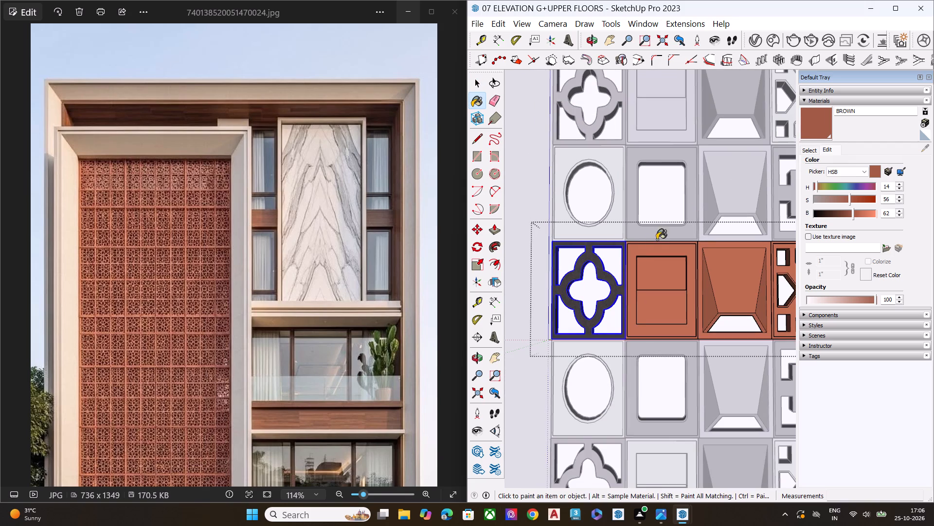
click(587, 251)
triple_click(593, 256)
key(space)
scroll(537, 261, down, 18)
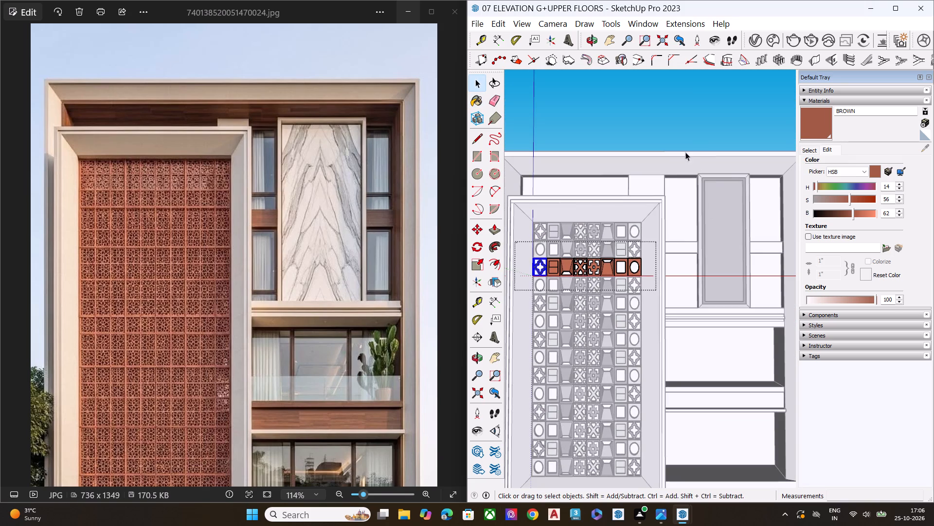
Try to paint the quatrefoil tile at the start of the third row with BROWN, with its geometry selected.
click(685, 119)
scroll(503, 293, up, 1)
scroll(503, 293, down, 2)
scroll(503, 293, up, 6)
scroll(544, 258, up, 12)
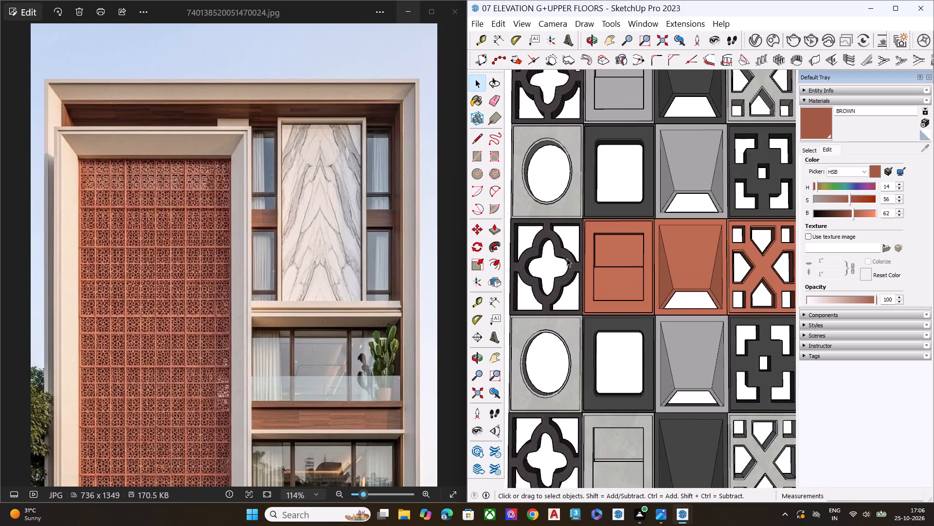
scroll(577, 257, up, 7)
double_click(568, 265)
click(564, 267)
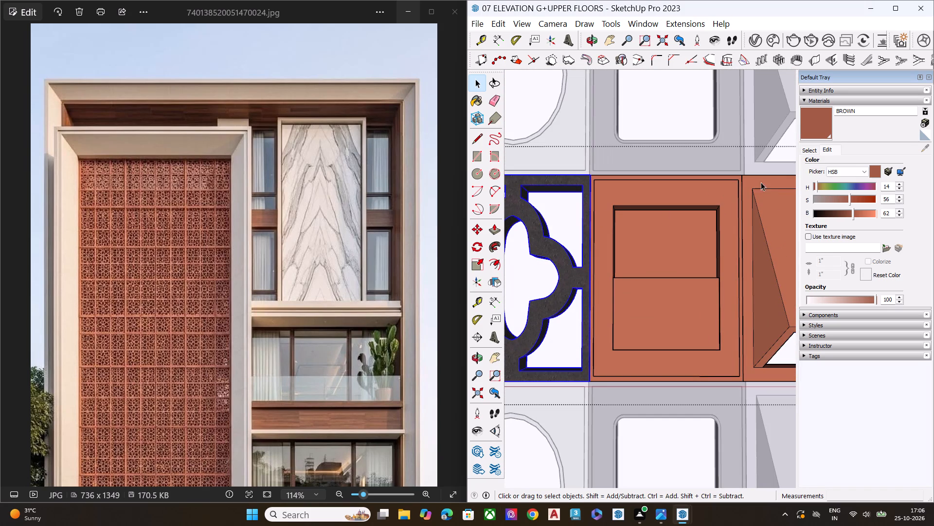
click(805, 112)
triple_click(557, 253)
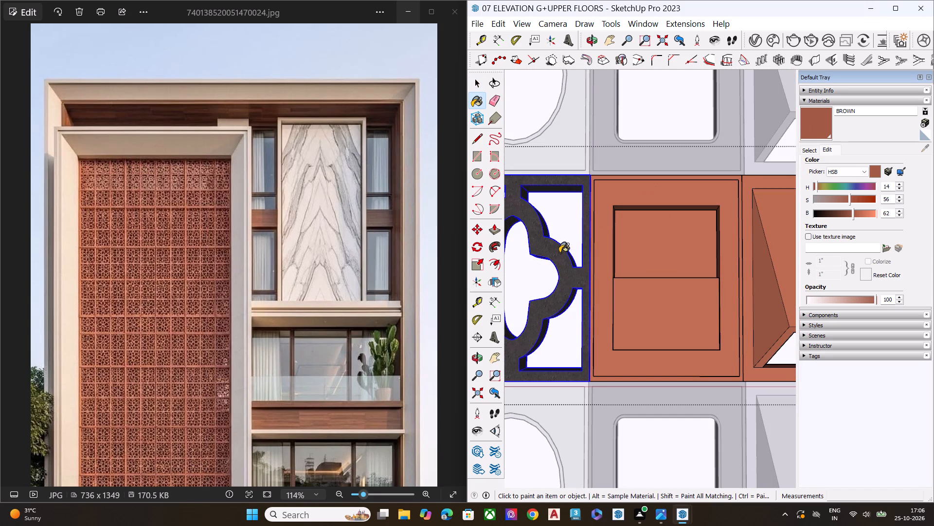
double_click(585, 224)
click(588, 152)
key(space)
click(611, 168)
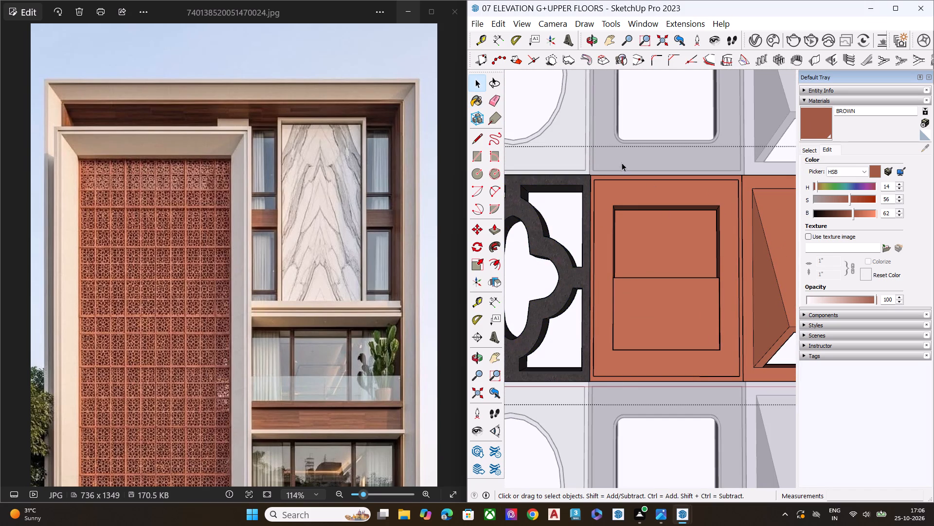
Open the second tile row and paint its rounded-rectangle tile with BROWN.
double_click(622, 163)
scroll(619, 213, down, 4)
click(818, 126)
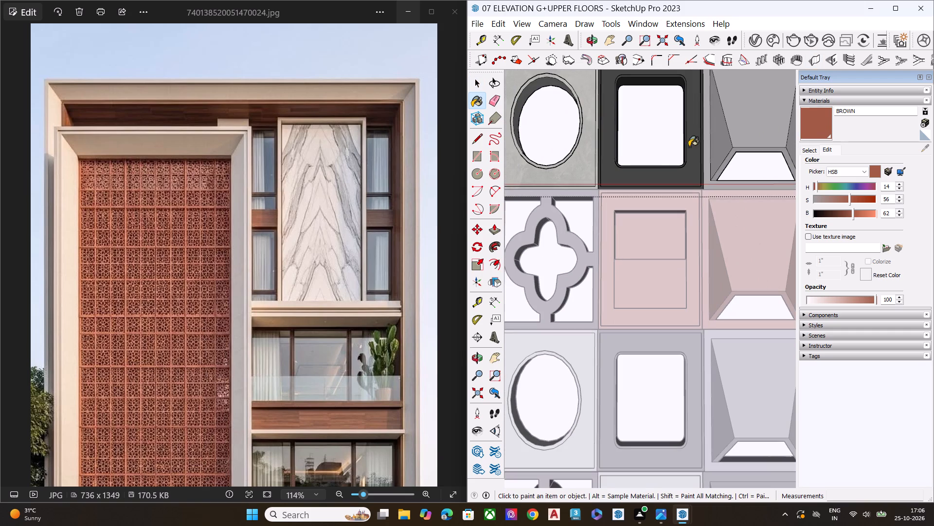
click(675, 170)
scroll(628, 192, down, 9)
scroll(584, 203, up, 2)
scroll(584, 203, down, 4)
key(space)
Open the top row's quatrefoil tile down to its geometry, select it all and paint it with BROWN.
scroll(624, 130, up, 5)
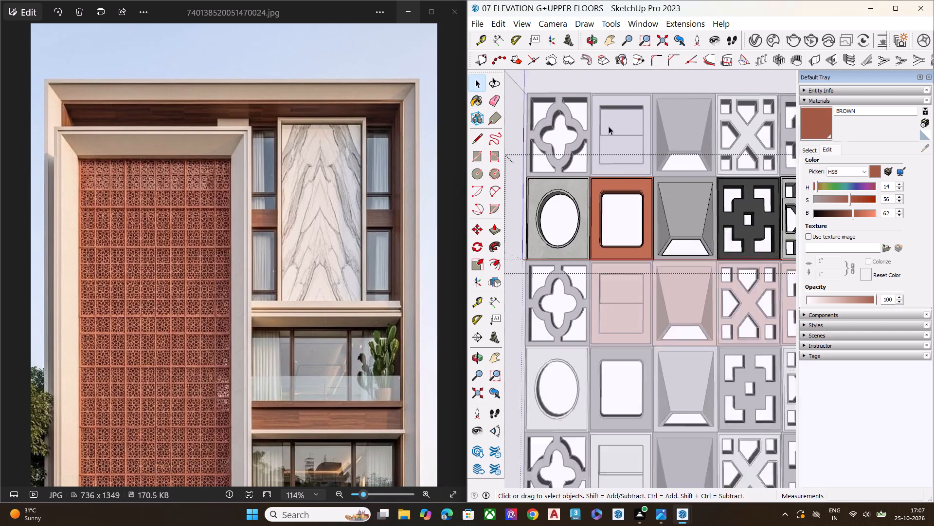
scroll(609, 126, up, 2)
triple_click(580, 139)
triple_click(580, 139)
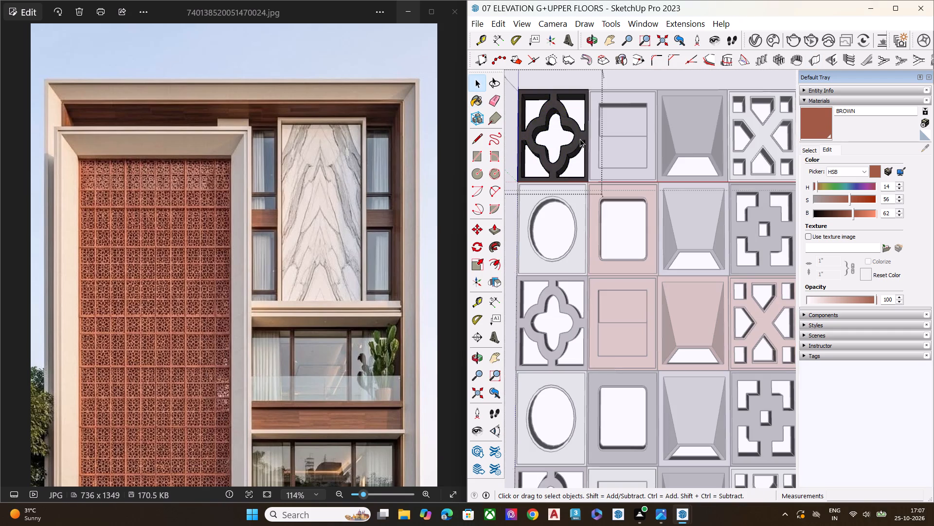
double_click(580, 139)
click(814, 125)
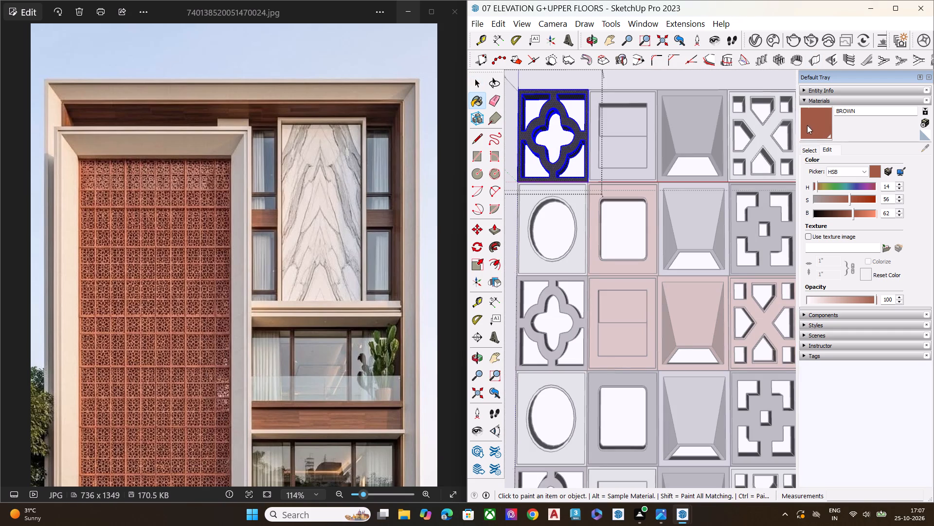
scroll(569, 140, up, 1)
triple_click(574, 140)
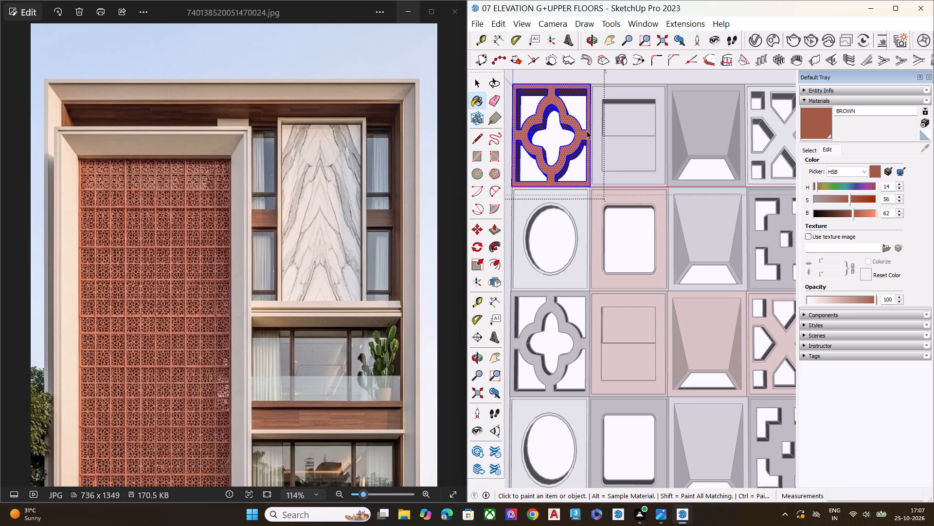
key(space)
Open the third row's quatrefoil tile, select all its geometry, paint it with BROWN and leave the groups.
scroll(579, 145, down, 6)
scroll(577, 251, up, 6)
triple_click(574, 274)
double_click(575, 273)
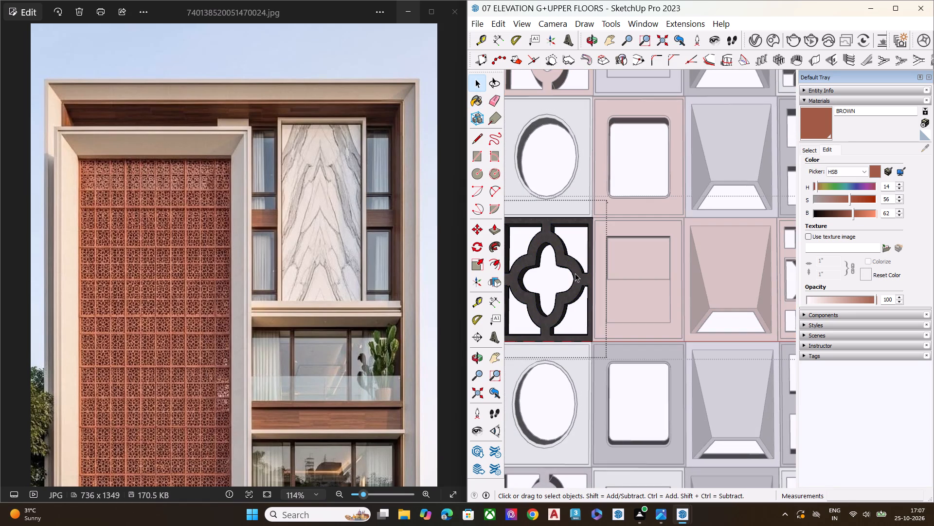
double_click(575, 273)
click(820, 129)
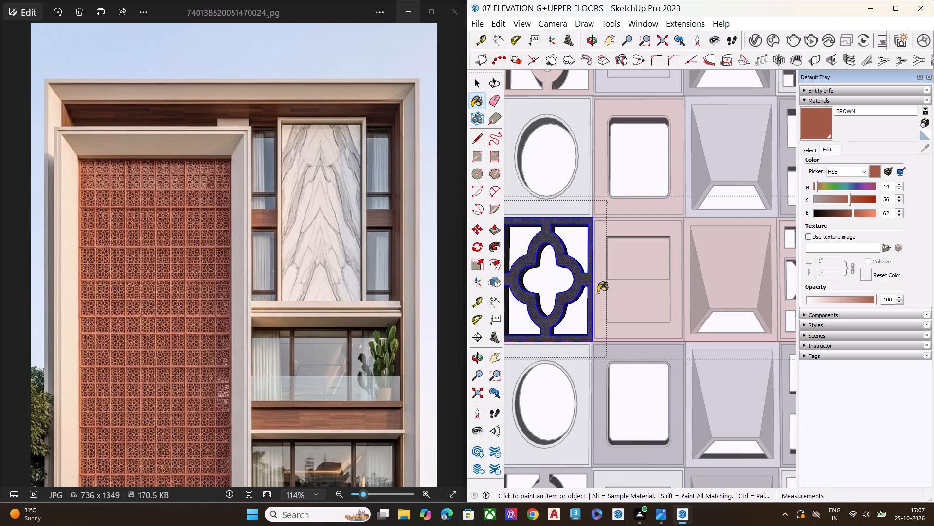
triple_click(576, 278)
key(space)
scroll(583, 271, down, 2)
scroll(574, 274, up, 3)
scroll(571, 274, down, 1)
scroll(571, 274, up, 1)
scroll(571, 274, down, 5)
scroll(571, 272, up, 1)
scroll(571, 272, down, 1)
scroll(571, 272, up, 1)
scroll(571, 272, down, 11)
scroll(561, 282, up, 1)
scroll(560, 283, down, 1)
scroll(560, 284, up, 1)
scroll(559, 284, down, 1)
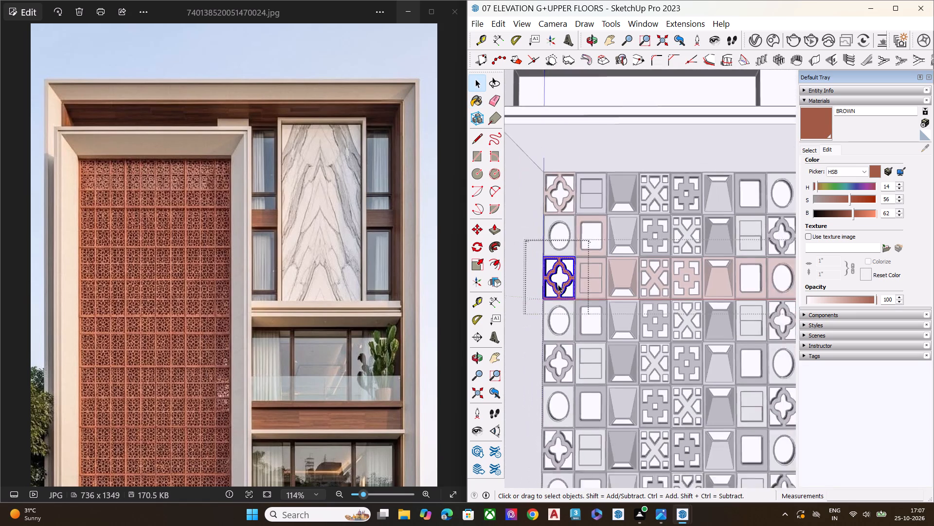
scroll(558, 284, up, 2)
scroll(558, 284, down, 4)
scroll(558, 284, up, 1)
scroll(558, 284, down, 12)
click(674, 159)
key(space)
click(674, 161)
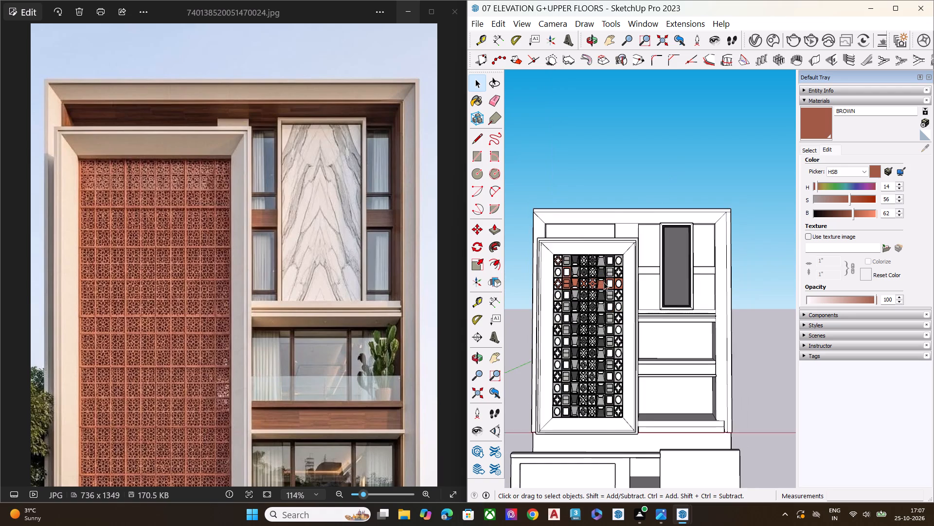
Reopen the second row and paint its light tapered, square cross-pattern, X-pattern, dark tapered and two-panel tiles with BROWN.
scroll(598, 293, up, 7)
scroll(578, 244, up, 2)
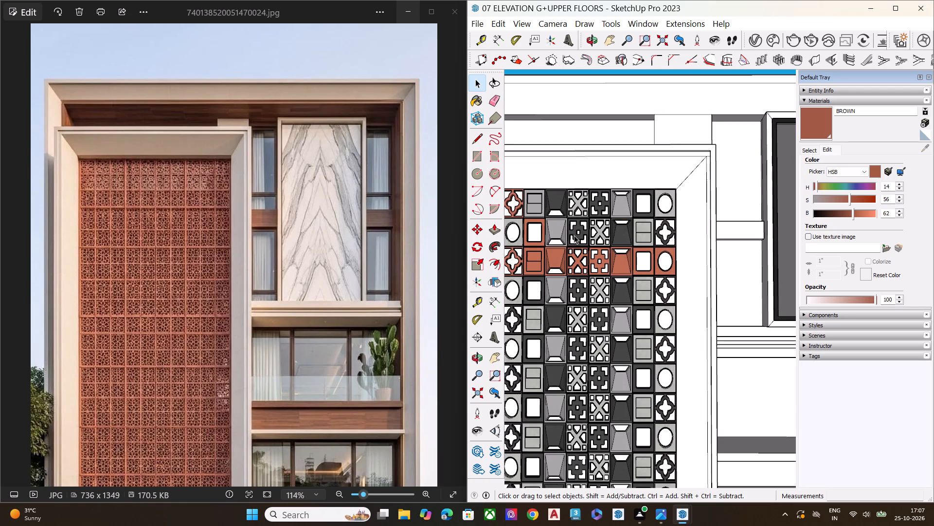
scroll(574, 235, down, 5)
middle_drag(577, 276, 583, 338)
scroll(529, 250, up, 8)
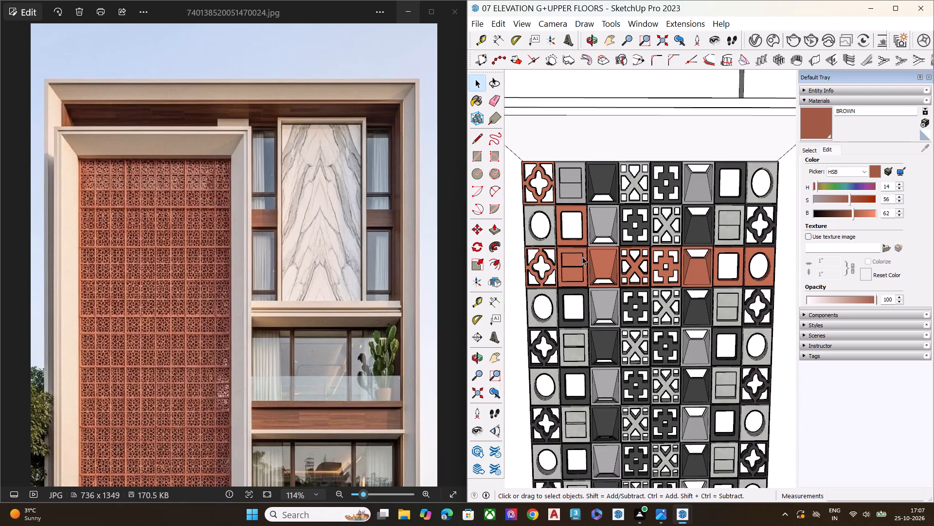
middle_drag(607, 238, 616, 191)
scroll(616, 191, up, 4)
scroll(549, 257, down, 5)
scroll(545, 278, up, 1)
scroll(545, 278, down, 2)
scroll(575, 252, up, 2)
click(581, 243)
double_click(581, 243)
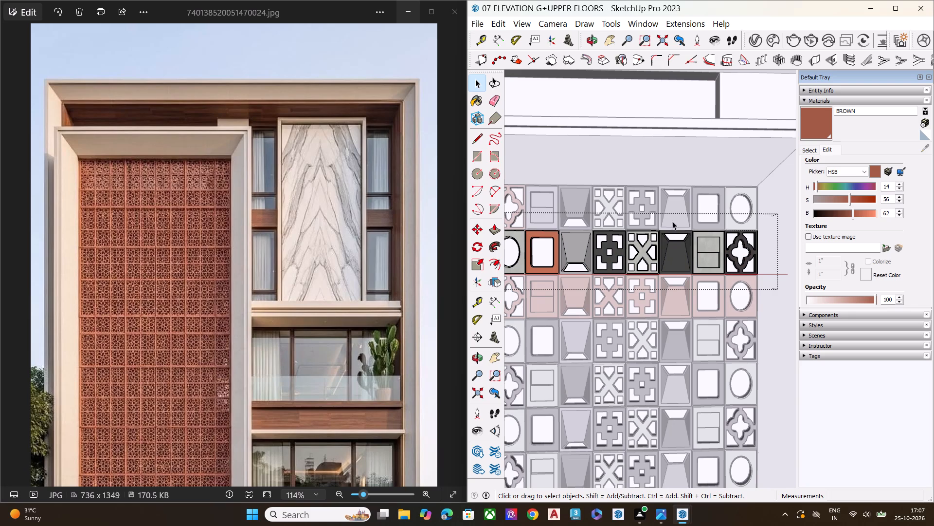
click(800, 122)
click(809, 124)
click(561, 244)
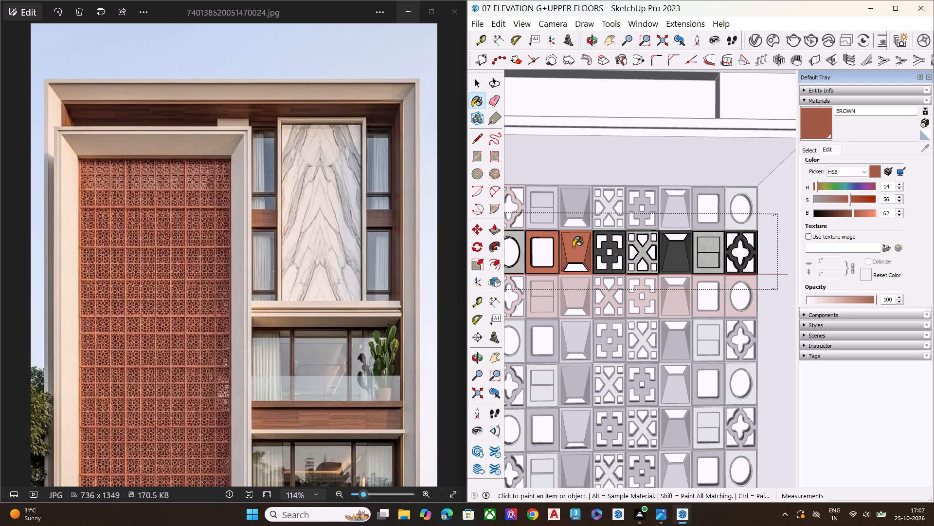
click(606, 245)
click(645, 251)
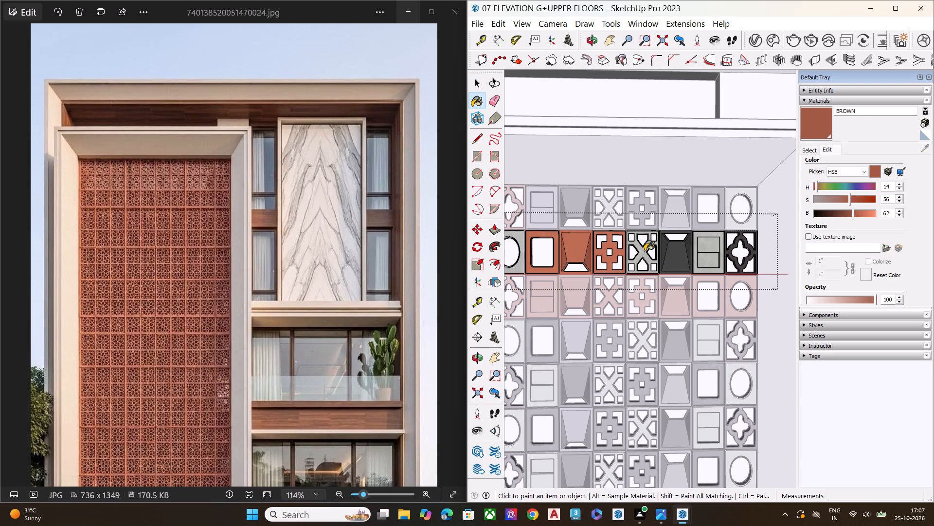
click(679, 254)
click(710, 245)
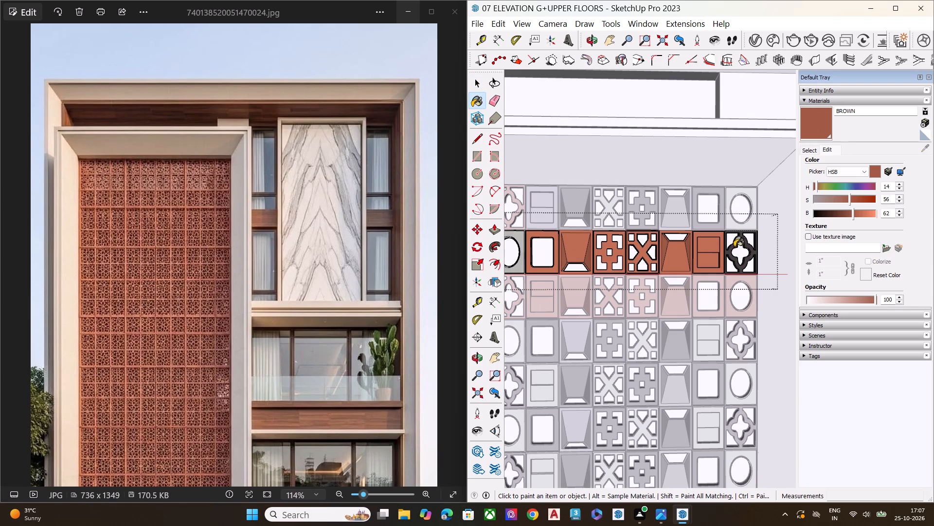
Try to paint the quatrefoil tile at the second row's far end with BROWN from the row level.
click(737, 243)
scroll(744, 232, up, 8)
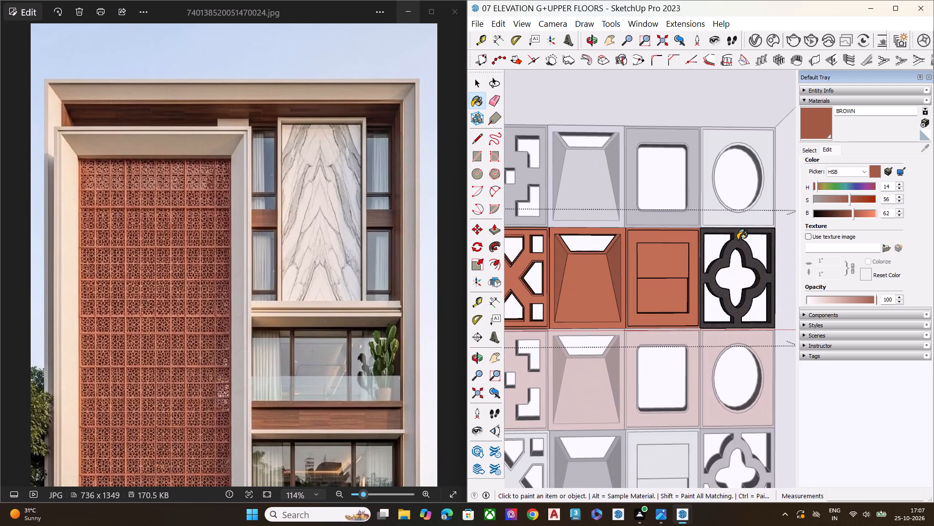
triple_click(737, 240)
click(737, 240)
Paint the oval tile at the start of the second row with BROWN and leave the row.
scroll(754, 241, down, 4)
scroll(754, 241, up, 1)
scroll(754, 241, down, 9)
scroll(519, 290, up, 2)
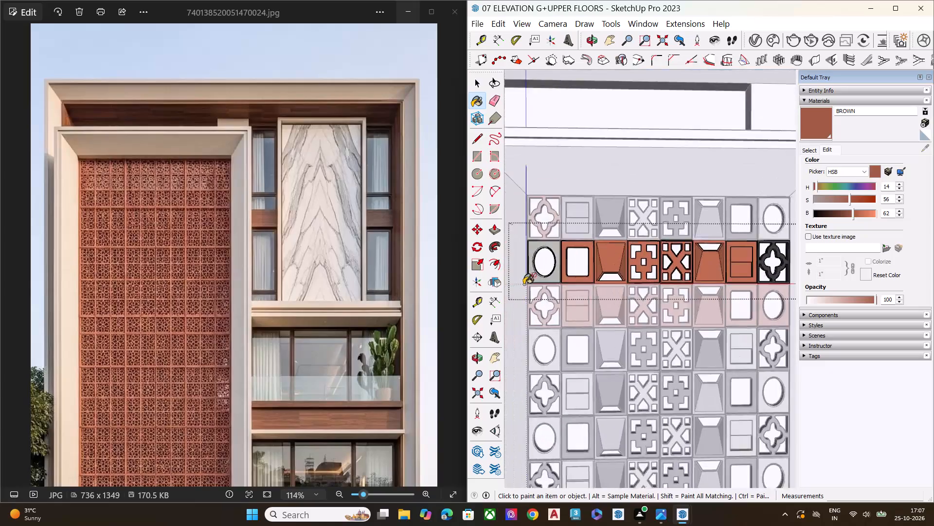
scroll(525, 284, up, 7)
click(583, 229)
key(space)
scroll(556, 247, down, 4)
scroll(548, 255, up, 1)
scroll(547, 257, down, 11)
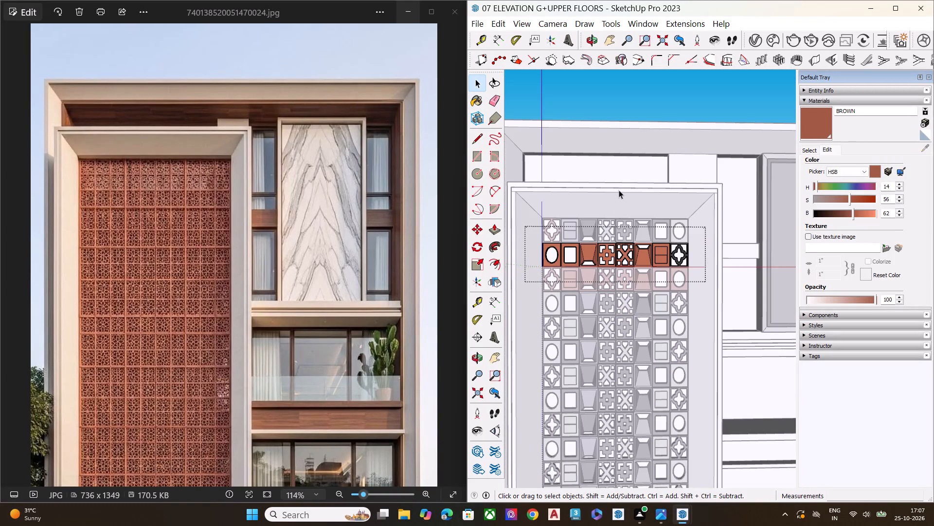
click(668, 99)
Open the fourth row and paint its oval, rounded-rectangle, both tapered, square cross-pattern, X-pattern and two-panel tiles with BROWN.
scroll(629, 307, up, 5)
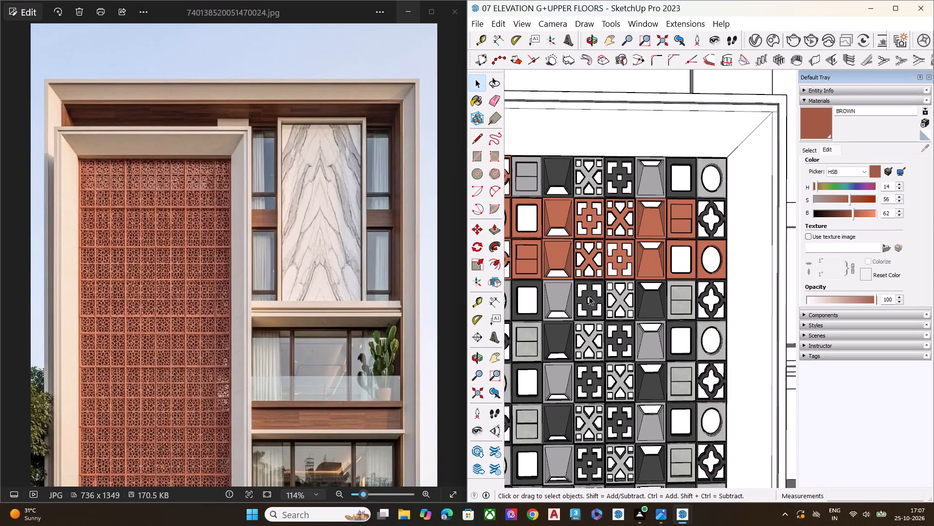
scroll(633, 294, up, 8)
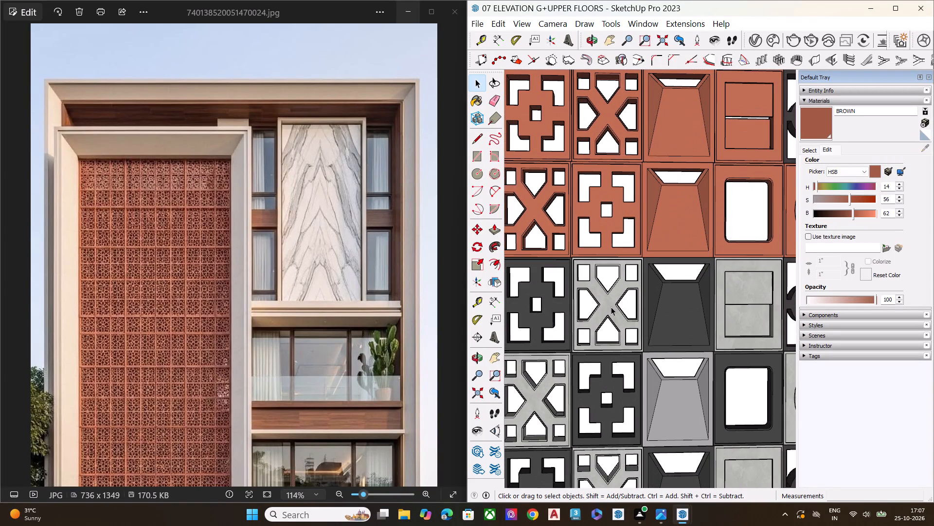
double_click(611, 307)
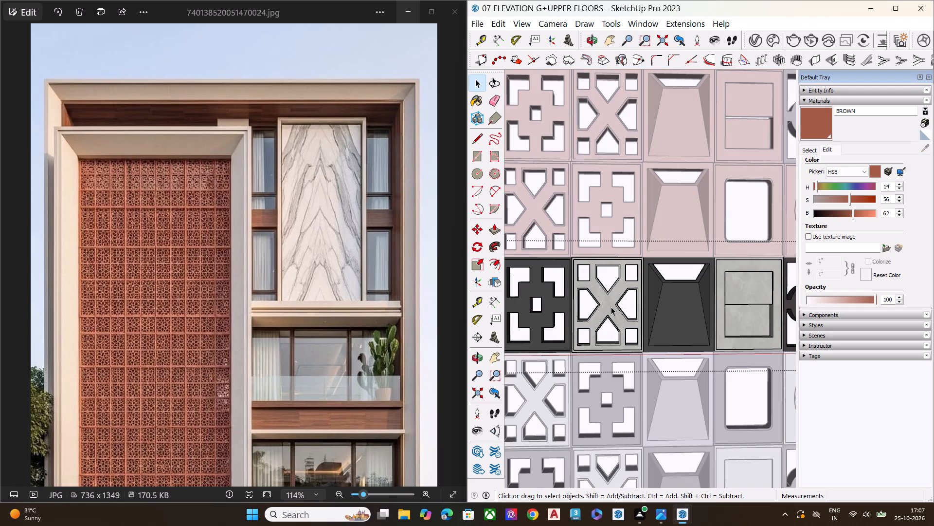
scroll(684, 280, down, 10)
click(825, 119)
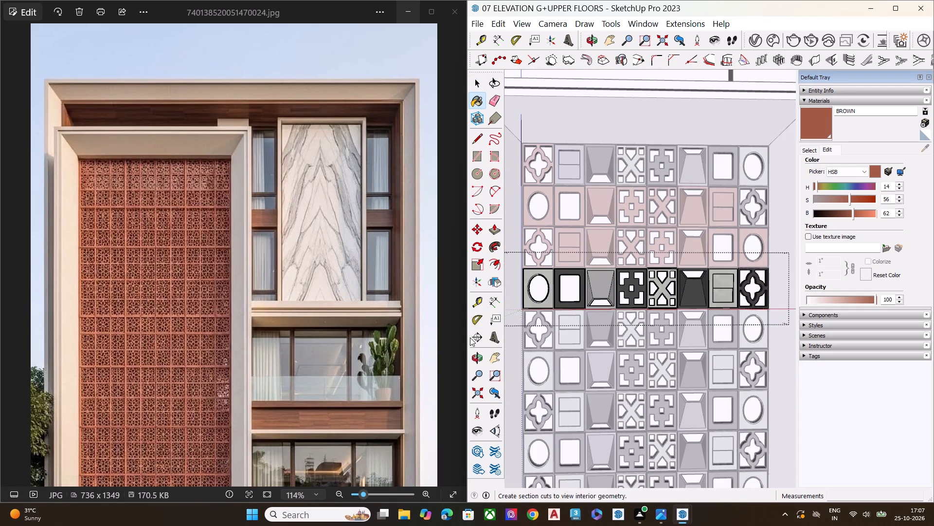
scroll(526, 289, up, 4)
click(557, 277)
click(568, 271)
click(628, 273)
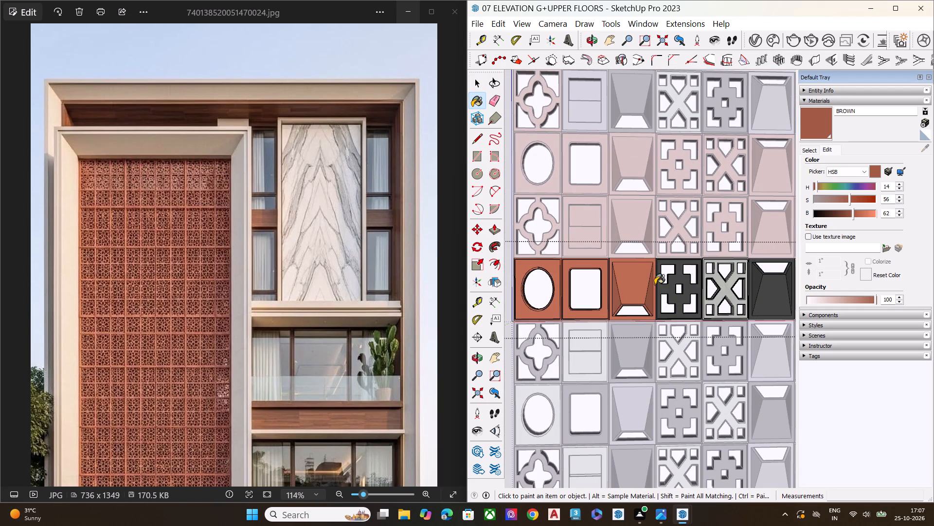
click(672, 282)
click(718, 281)
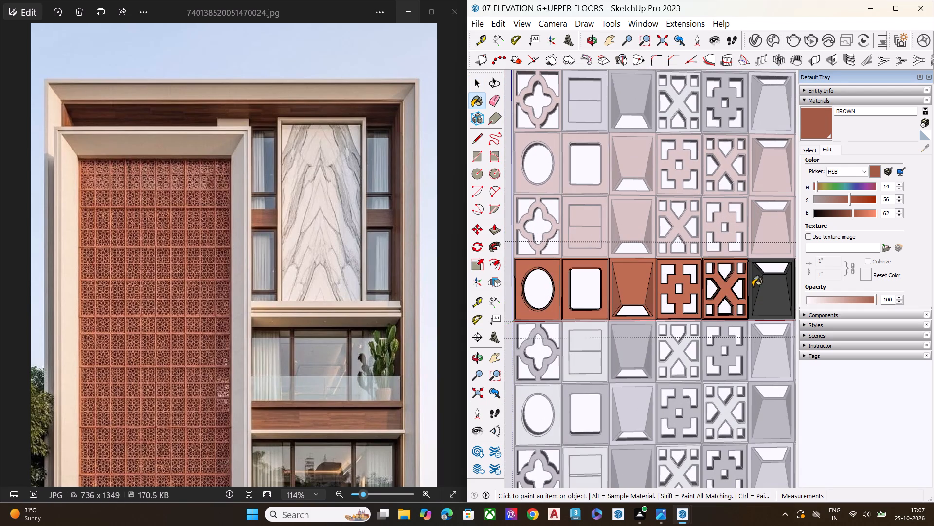
click(762, 291)
scroll(542, 322, down, 6)
scroll(663, 309, up, 9)
click(682, 299)
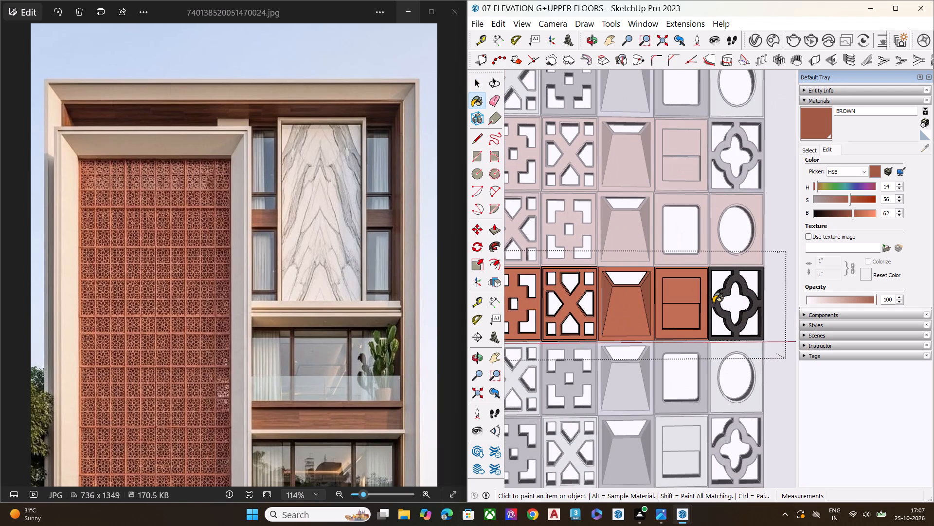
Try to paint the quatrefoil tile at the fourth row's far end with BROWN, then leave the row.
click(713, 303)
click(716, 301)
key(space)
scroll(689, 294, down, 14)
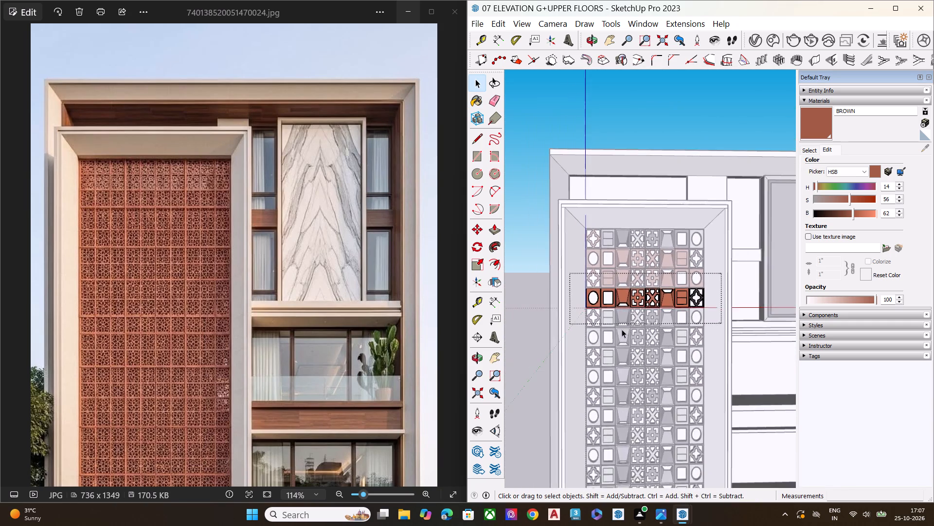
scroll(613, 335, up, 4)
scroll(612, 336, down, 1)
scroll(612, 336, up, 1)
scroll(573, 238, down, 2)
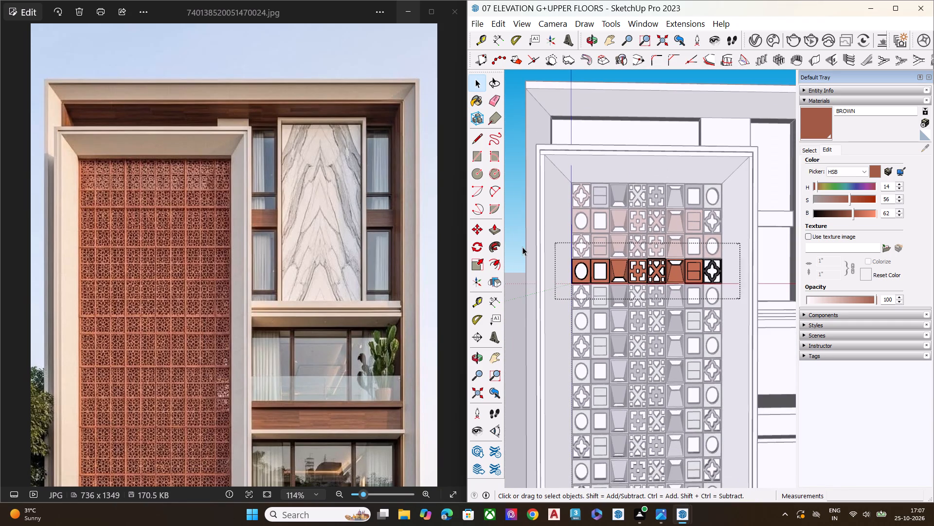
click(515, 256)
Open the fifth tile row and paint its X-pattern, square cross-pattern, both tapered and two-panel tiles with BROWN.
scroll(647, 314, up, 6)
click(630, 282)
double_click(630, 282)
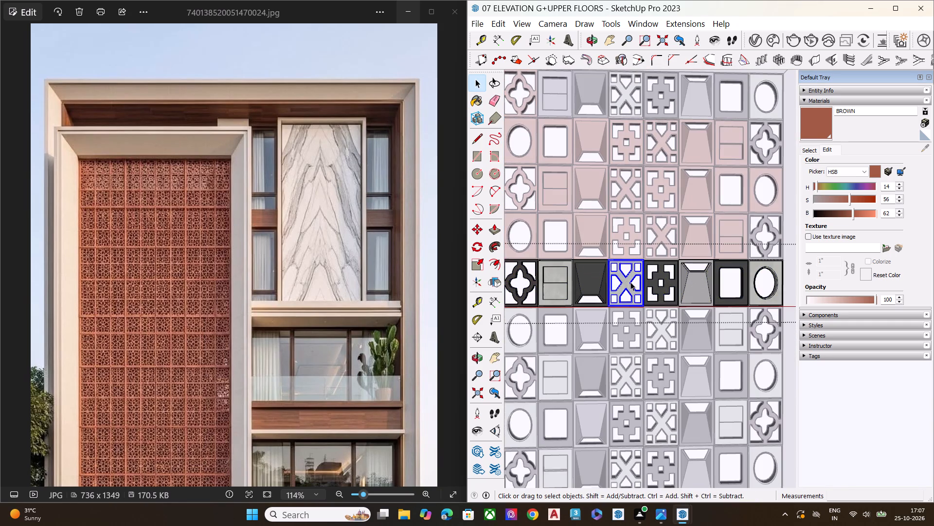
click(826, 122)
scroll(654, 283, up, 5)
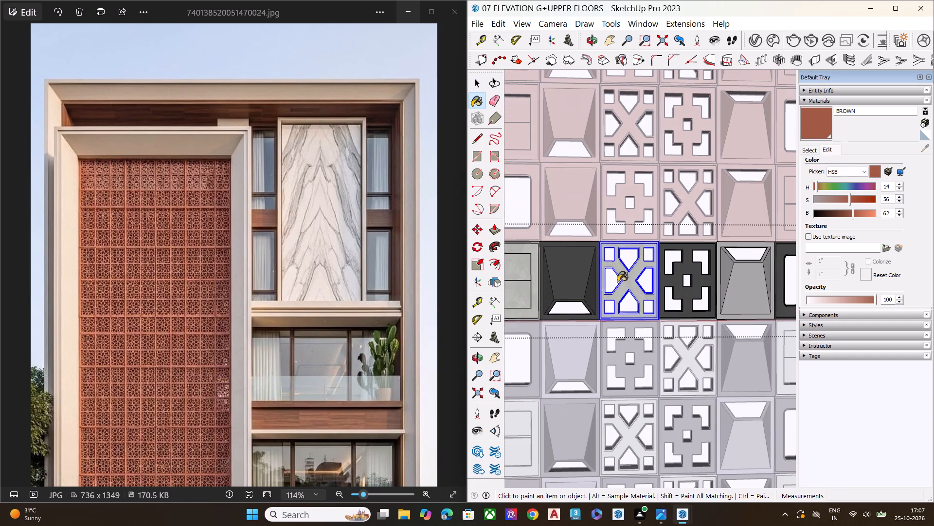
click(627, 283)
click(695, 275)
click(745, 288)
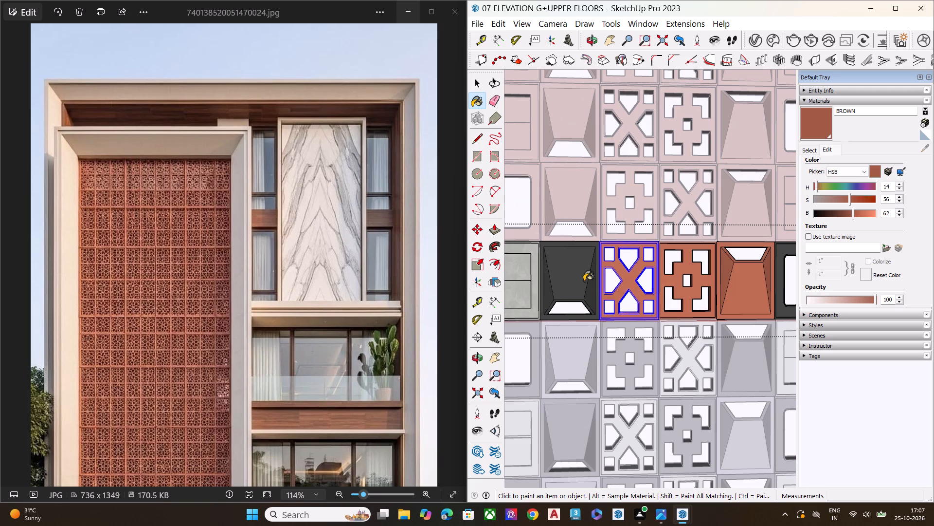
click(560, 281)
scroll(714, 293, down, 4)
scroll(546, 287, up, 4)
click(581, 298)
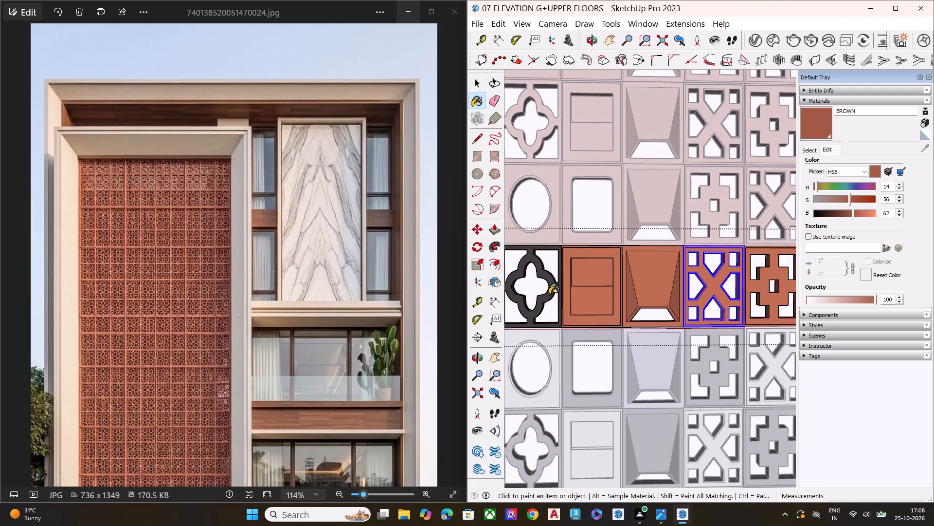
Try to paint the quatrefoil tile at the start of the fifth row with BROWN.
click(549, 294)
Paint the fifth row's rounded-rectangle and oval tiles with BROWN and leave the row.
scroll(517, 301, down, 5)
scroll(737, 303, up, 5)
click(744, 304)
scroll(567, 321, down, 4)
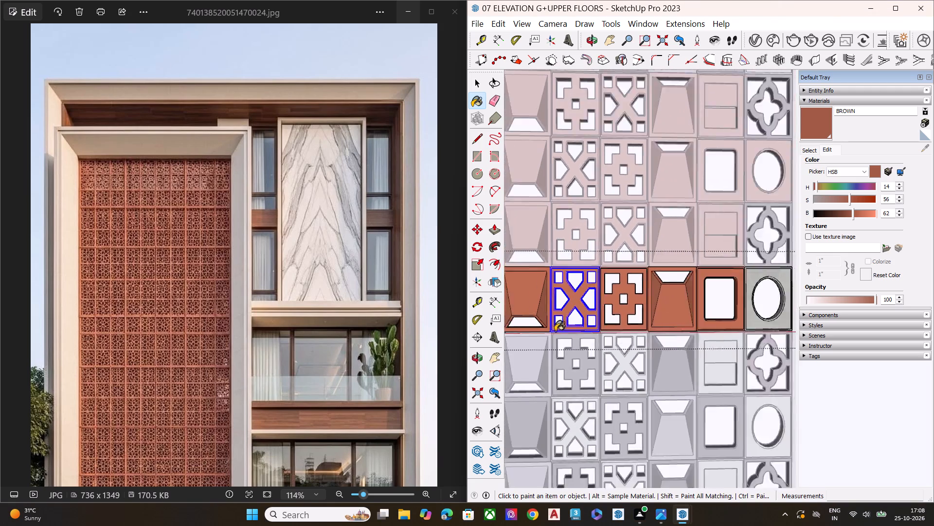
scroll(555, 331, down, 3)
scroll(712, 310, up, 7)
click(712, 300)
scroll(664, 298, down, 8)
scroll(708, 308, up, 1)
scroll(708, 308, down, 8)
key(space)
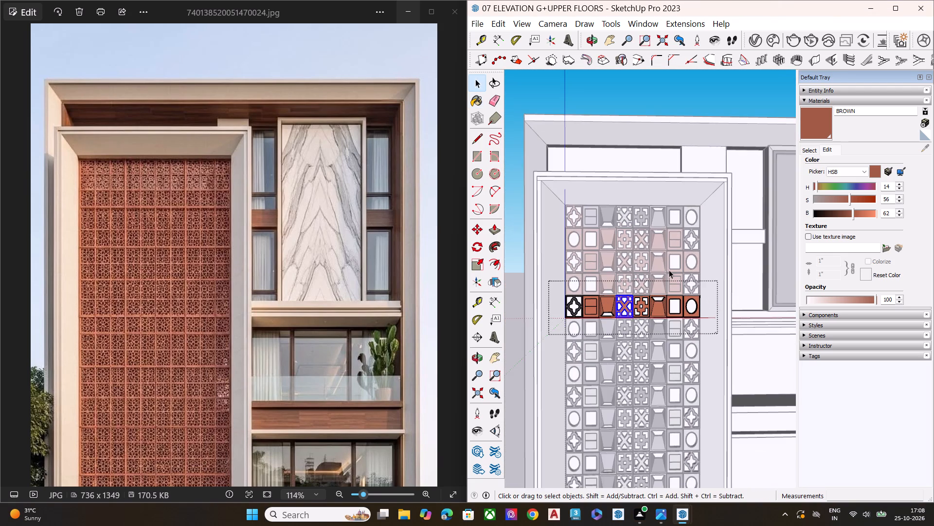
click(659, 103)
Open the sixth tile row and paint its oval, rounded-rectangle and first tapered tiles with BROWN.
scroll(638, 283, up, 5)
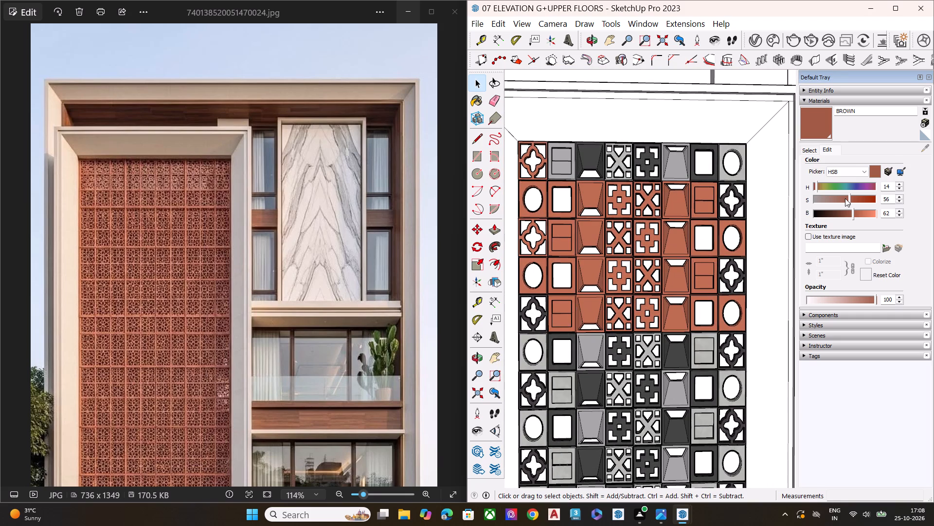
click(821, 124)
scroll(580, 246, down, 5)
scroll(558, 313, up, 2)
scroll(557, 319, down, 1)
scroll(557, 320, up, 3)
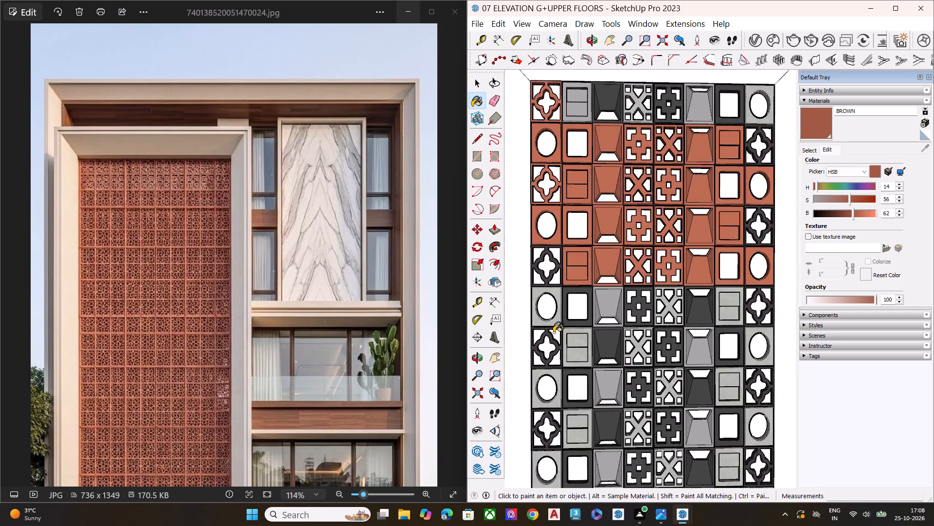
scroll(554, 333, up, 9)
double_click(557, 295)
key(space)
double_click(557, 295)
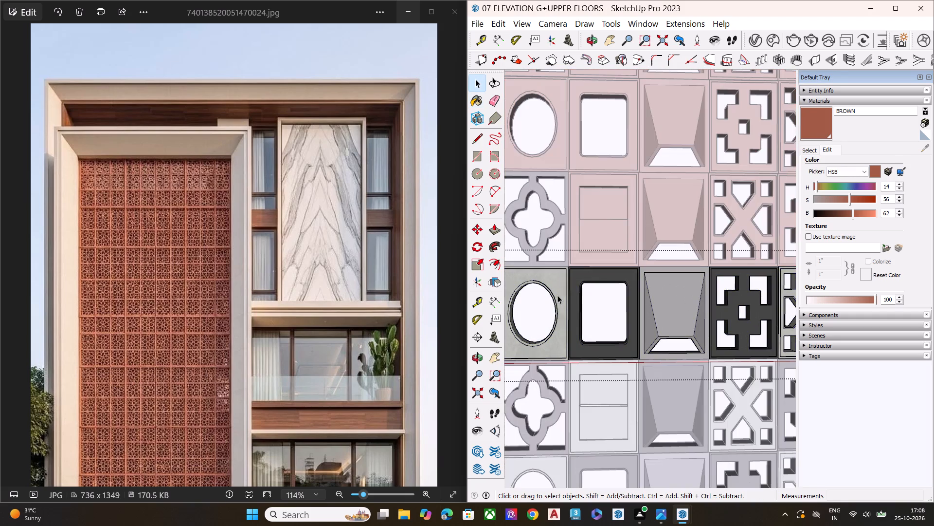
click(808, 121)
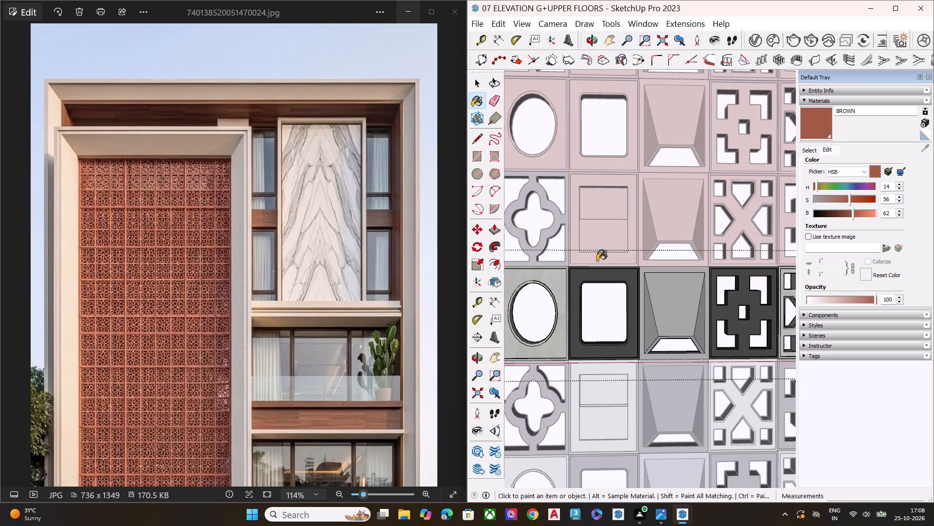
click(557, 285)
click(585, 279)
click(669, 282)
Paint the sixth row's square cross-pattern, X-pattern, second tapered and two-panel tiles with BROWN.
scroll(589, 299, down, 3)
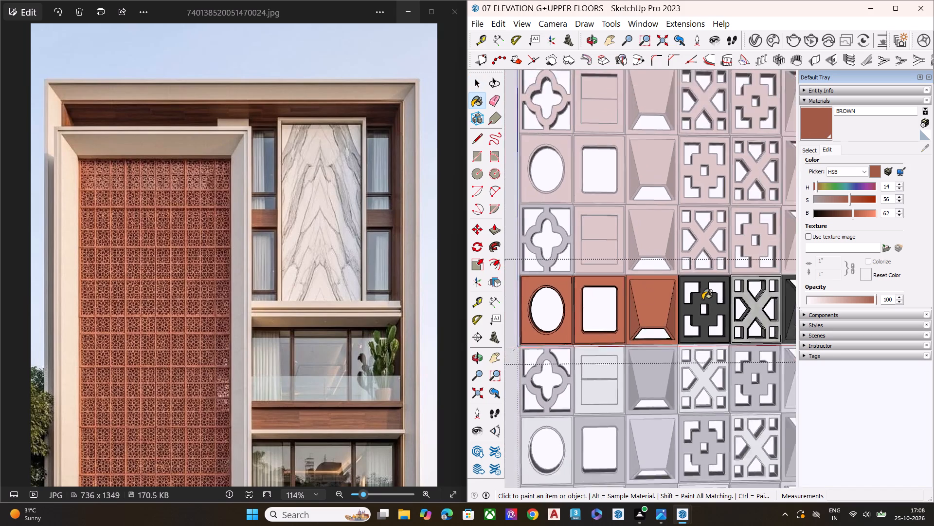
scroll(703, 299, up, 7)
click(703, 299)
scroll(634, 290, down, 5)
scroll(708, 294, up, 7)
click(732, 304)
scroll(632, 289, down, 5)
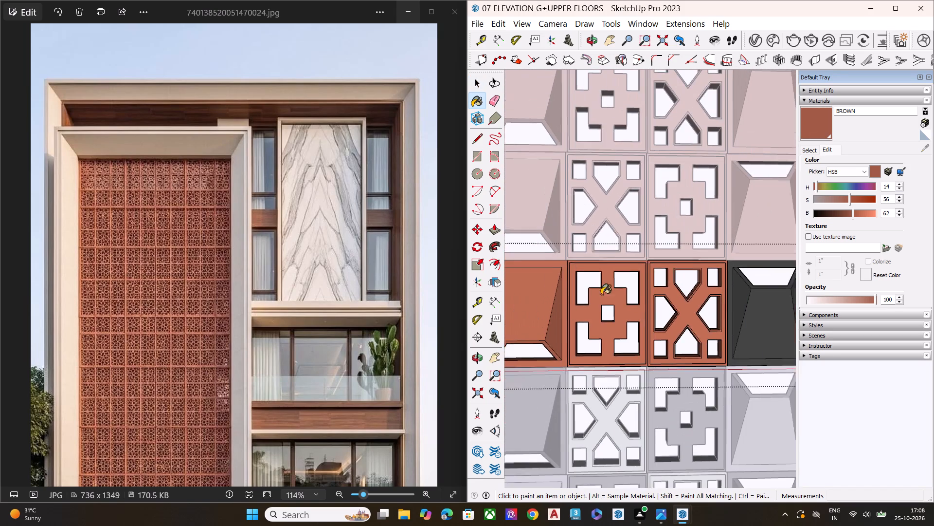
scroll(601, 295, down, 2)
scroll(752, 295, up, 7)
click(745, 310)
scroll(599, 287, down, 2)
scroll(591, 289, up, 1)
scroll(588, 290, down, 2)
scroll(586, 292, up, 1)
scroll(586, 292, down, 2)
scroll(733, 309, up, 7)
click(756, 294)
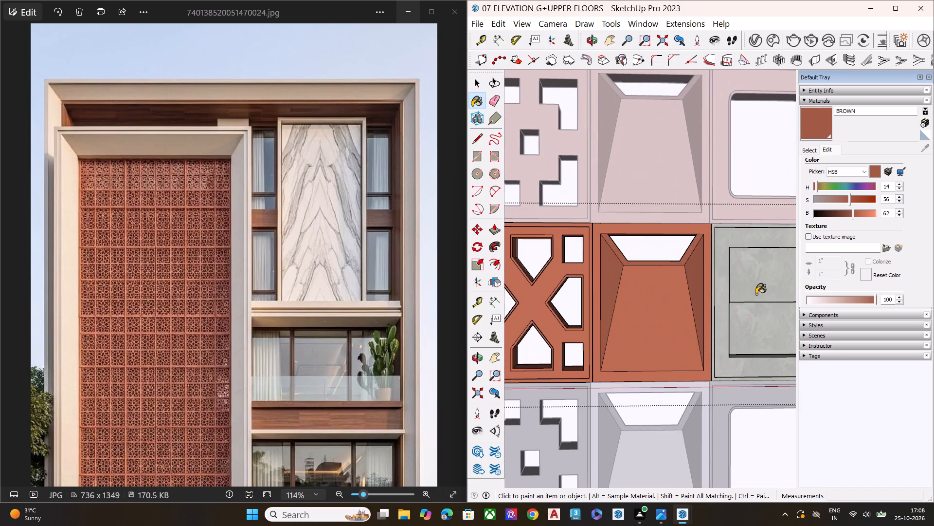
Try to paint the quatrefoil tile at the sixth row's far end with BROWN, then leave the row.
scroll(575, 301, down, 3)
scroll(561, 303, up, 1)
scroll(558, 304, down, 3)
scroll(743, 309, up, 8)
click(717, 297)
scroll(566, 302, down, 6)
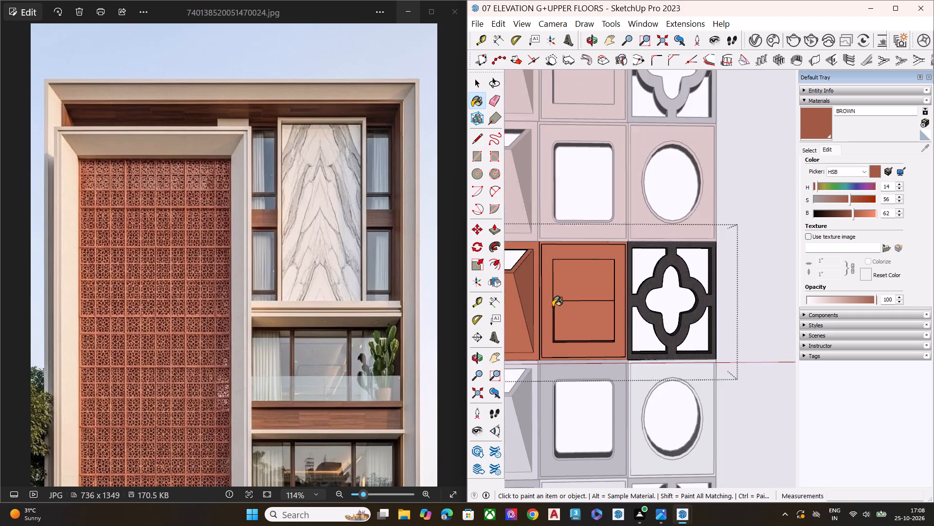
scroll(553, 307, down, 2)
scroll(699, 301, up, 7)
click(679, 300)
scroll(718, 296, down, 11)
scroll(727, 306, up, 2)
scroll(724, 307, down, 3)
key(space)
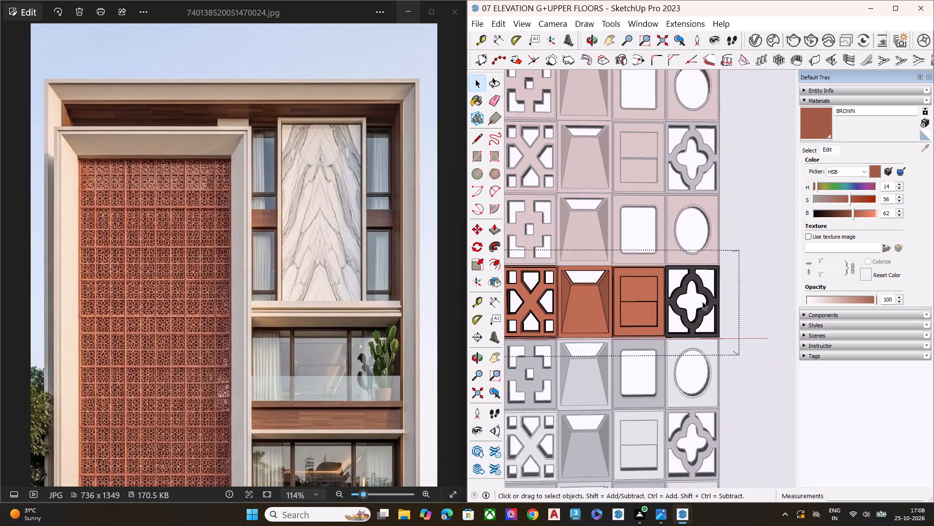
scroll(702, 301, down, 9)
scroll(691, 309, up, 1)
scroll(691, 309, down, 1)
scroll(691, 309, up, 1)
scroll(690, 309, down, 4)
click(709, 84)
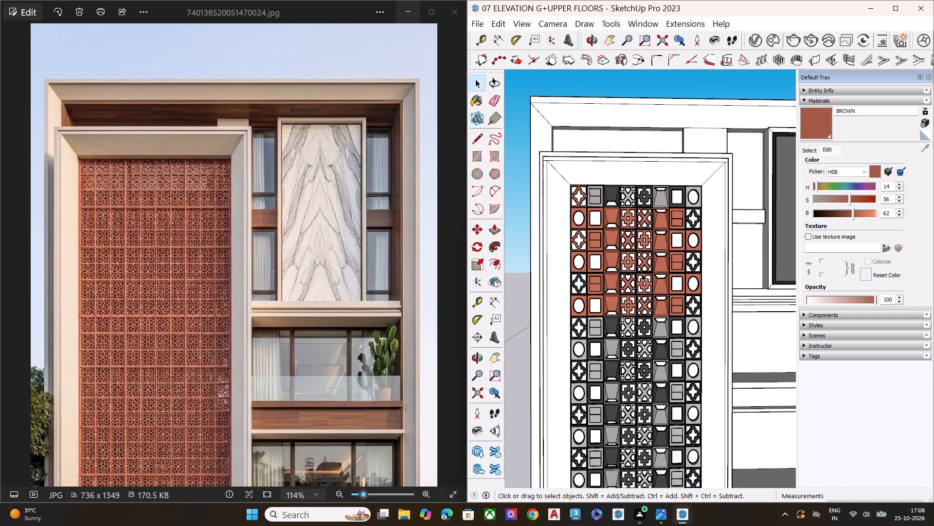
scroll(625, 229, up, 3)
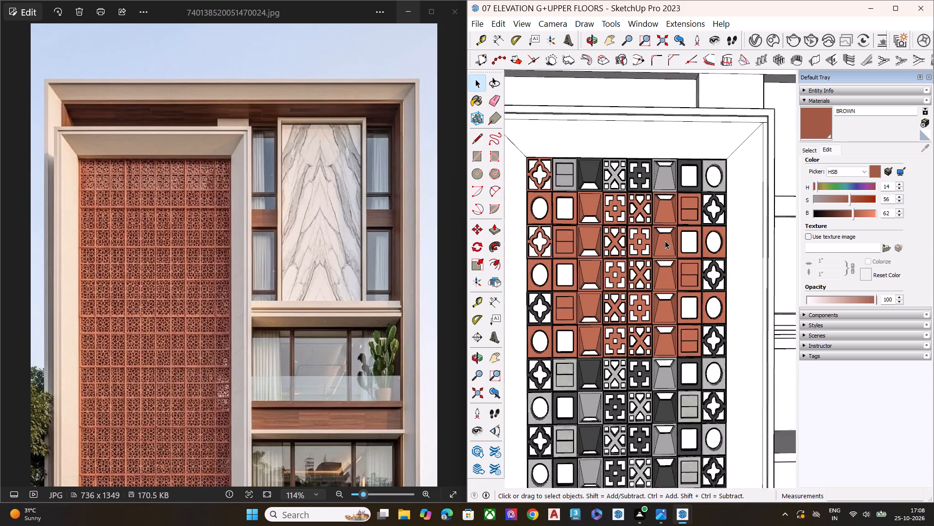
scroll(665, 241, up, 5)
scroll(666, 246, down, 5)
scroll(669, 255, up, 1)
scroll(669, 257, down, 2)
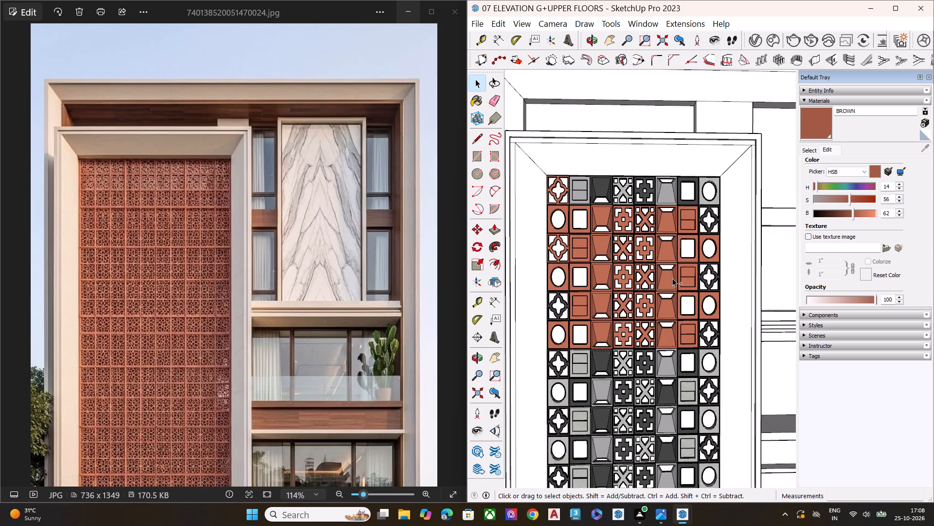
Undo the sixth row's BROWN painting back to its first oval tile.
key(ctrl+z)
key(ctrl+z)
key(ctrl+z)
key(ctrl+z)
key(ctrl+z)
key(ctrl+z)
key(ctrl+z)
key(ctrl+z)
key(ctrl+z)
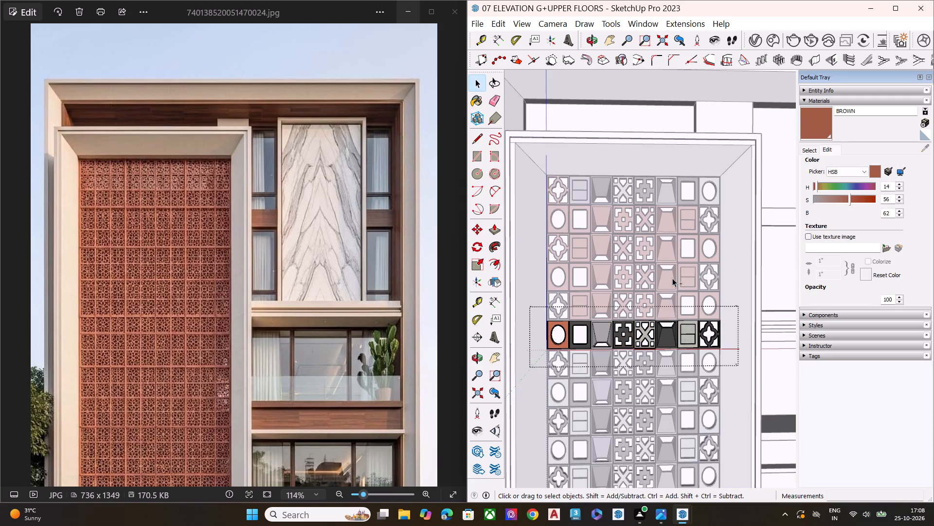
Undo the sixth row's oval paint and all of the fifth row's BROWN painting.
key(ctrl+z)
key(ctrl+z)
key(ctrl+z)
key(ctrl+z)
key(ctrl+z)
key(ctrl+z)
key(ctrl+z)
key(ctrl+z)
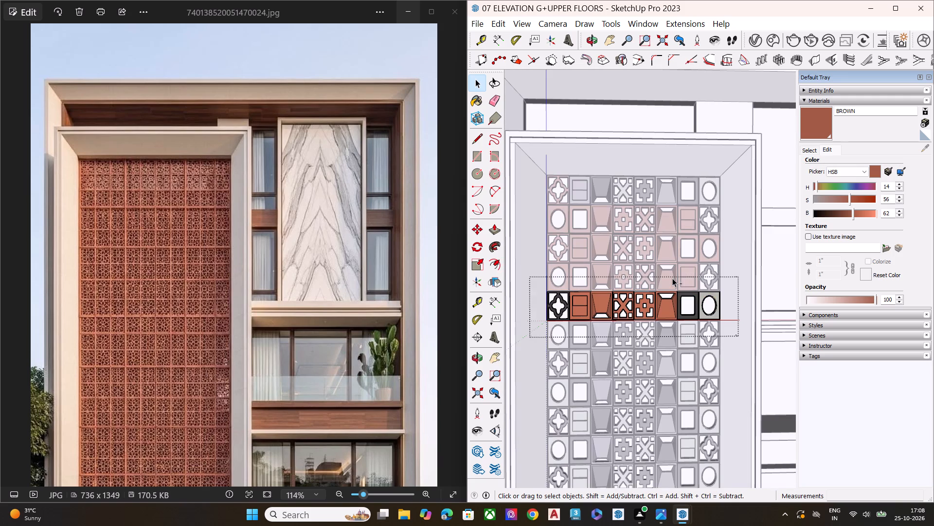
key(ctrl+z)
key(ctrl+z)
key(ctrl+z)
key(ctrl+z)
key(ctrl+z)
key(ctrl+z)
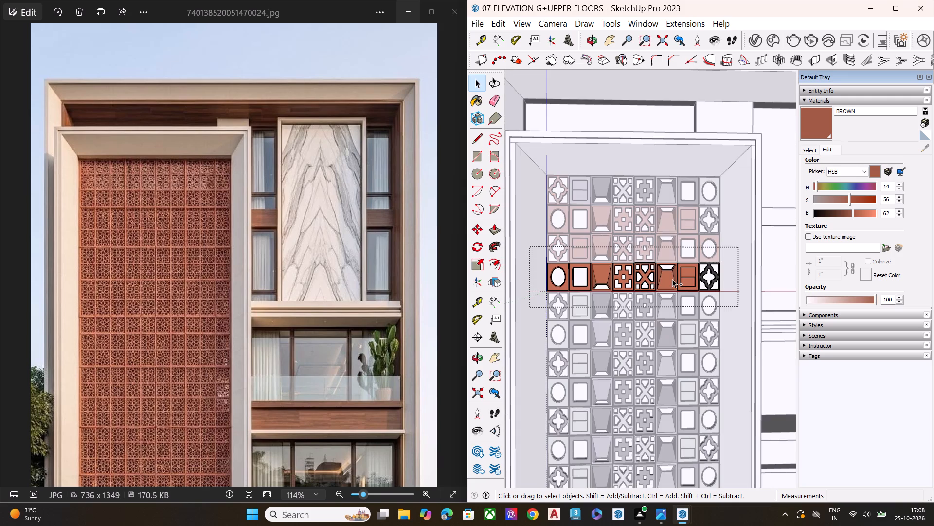
Undo the fourth row's BROWN painting and the paint on the second row's oval tile.
key(ctrl+z)
key(ctrl+z)
key(ctrl+z)
key(ctrl+z)
key(ctrl+z)
key(ctrl+z)
key(ctrl+z)
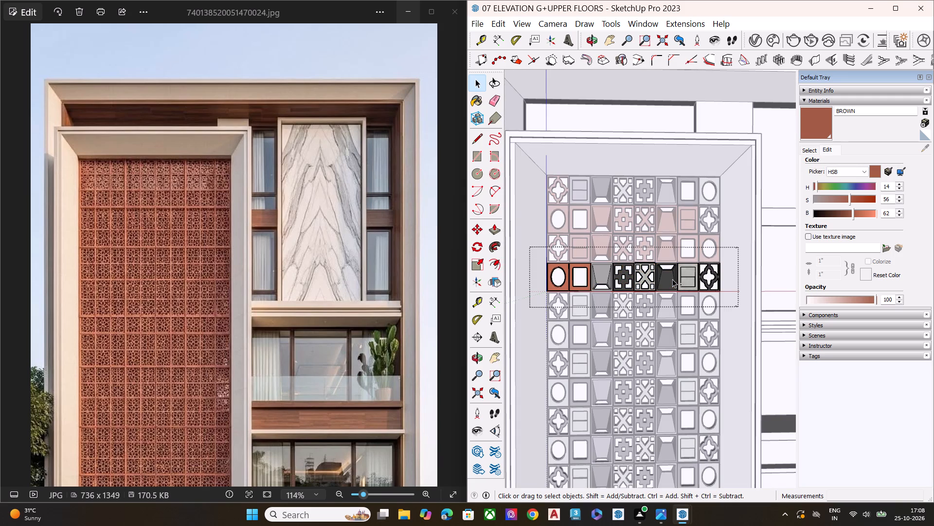
key(ctrl+z)
key(ctrl+z)
key(ctrl+z)
key(ctrl+z)
key(ctrl+z)
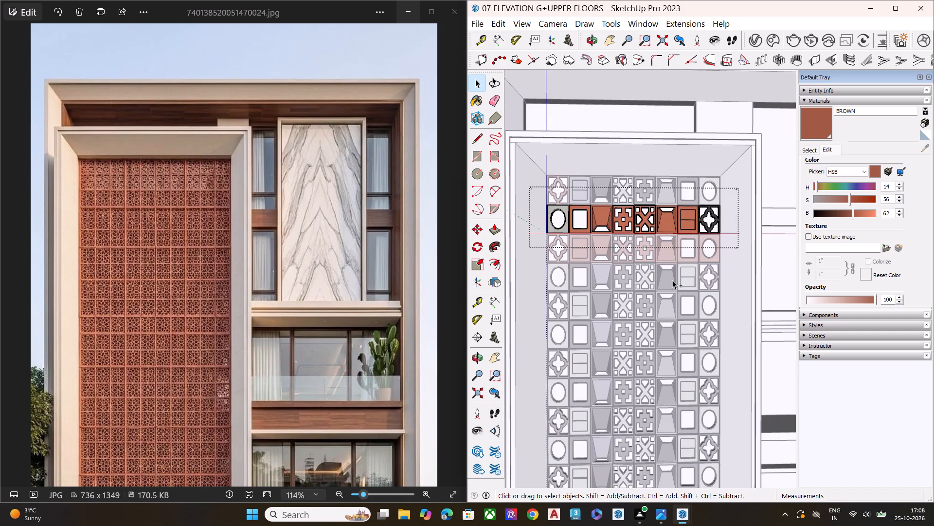
Undo the second row's BROWN paint except its rounded-rectangle tile, plus the quatrefoil paint in the third and first rows.
key(ctrl+z)
key(ctrl+z)
key(ctrl+z)
key(ctrl+z)
key(ctrl+z)
key(ctrl+z)
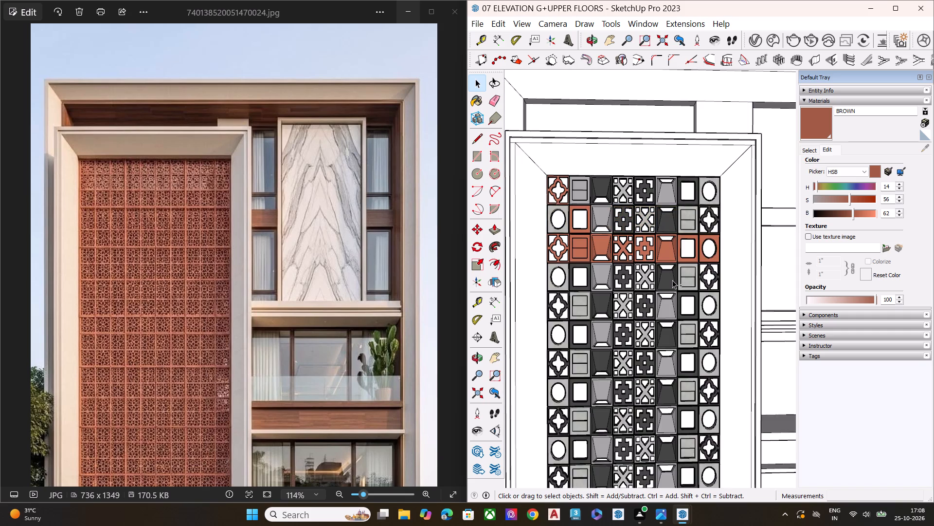
key(ctrl+z)
key(ctrl+z)
key(ctrl+z)
key(ctrl+z)
key(ctrl+z)
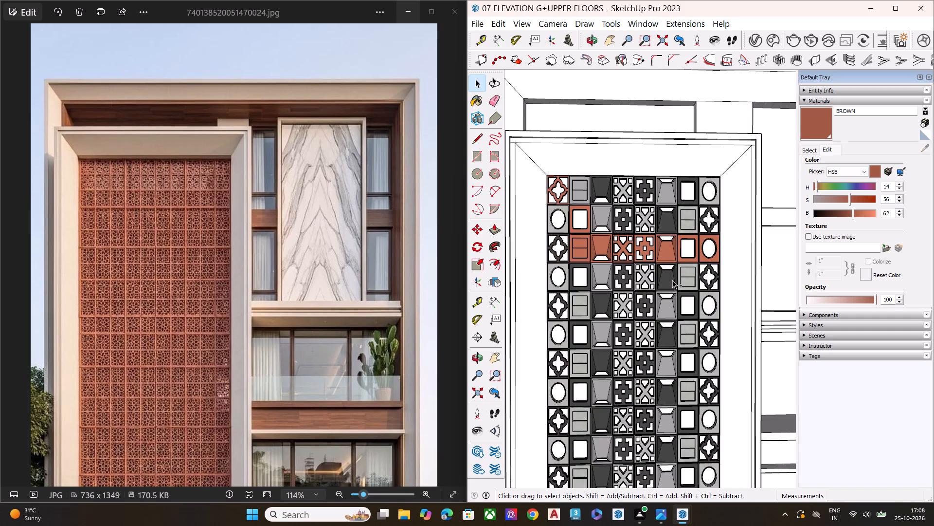
key(ctrl+z)
key(ctrl+z)
key(ctrl+z)
key(ctrl+z)
key(ctrl+z)
key(ctrl+z)
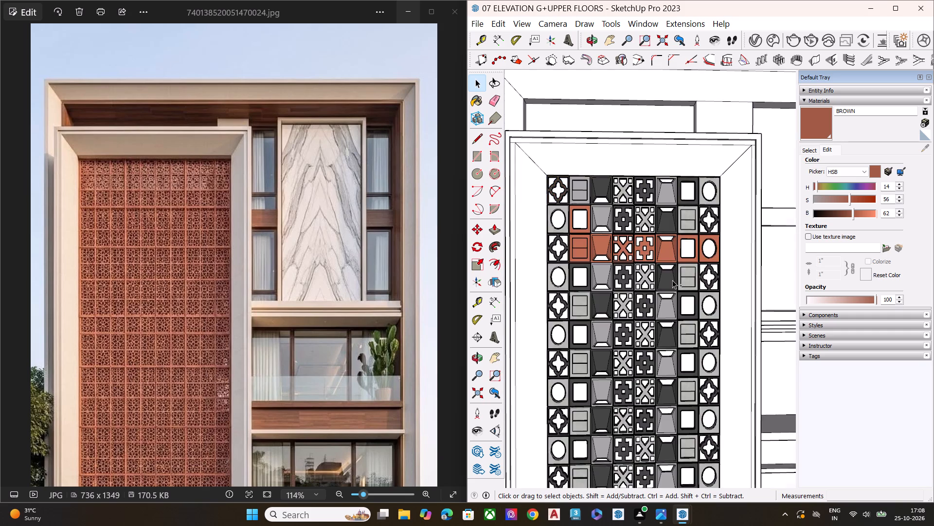
Undo the second row's rounded-rectangle paint, the third row's painting except its oval tile, and the material's renaming to BROWN.
key(ctrl+z)
key(ctrl+z)
key(ctrl+z)
key(ctrl+z)
key(ctrl+z)
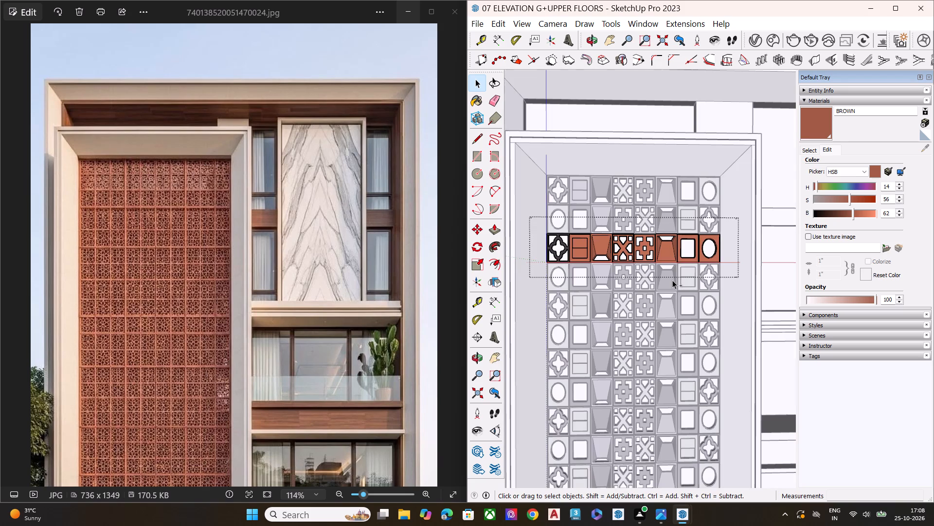
key(ctrl+z)
key(ctrl+z)
key(ctrl+z)
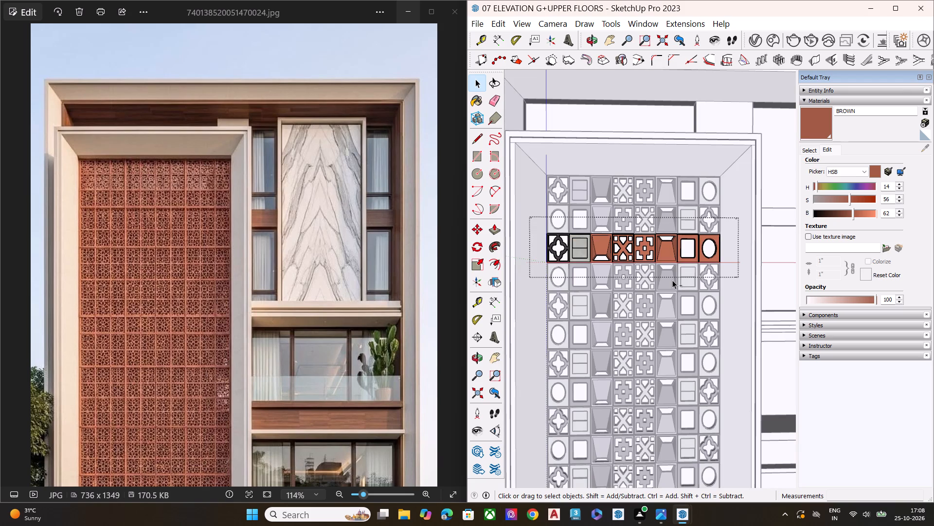
key(ctrl+z)
key(ctrl+z)
key(ctrl+z)
key(ctrl+z)
key(ctrl+z)
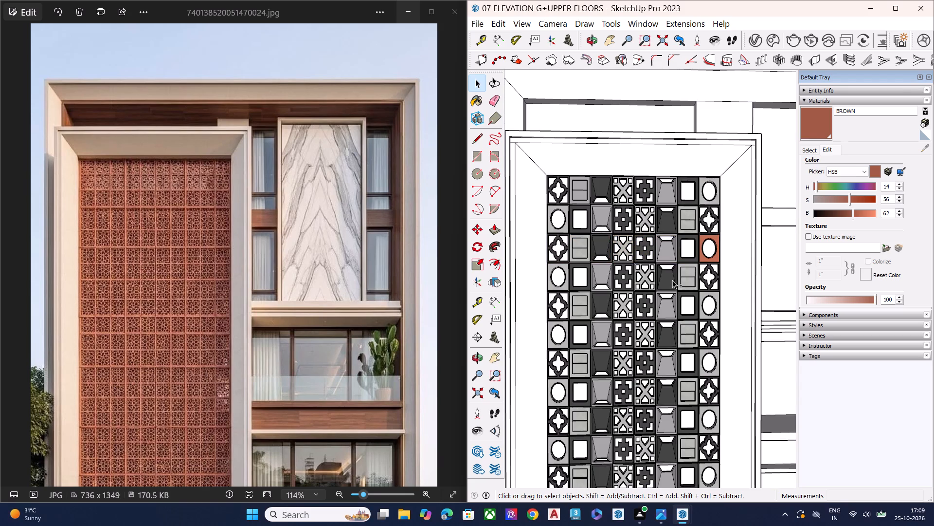
key(ctrl+z)
key(space)
Paint every tile in the screen's first row except the quatrefoil with the terracotta [Color C07]1 material.
scroll(687, 299, down, 2)
middle_drag(666, 318, 628, 345)
scroll(644, 323, up, 1)
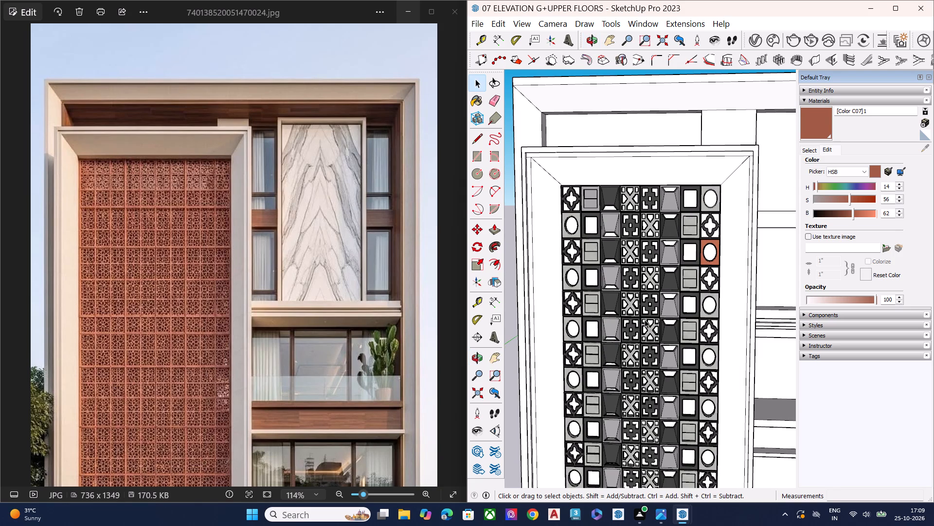
middle_drag(653, 240, 669, 219)
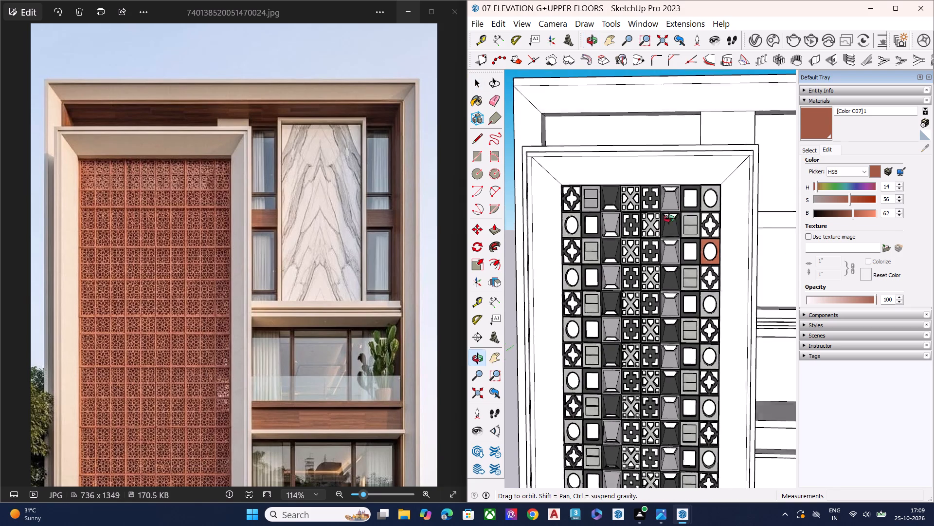
middle_drag(669, 219, 686, 200)
click(817, 123)
scroll(626, 215, down, 1)
scroll(623, 216, up, 5)
key(space)
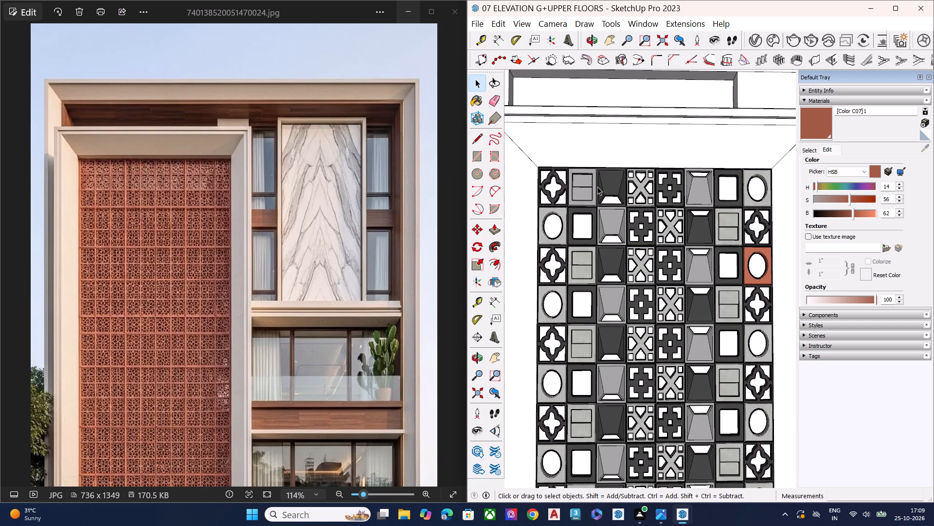
double_click(597, 187)
click(819, 123)
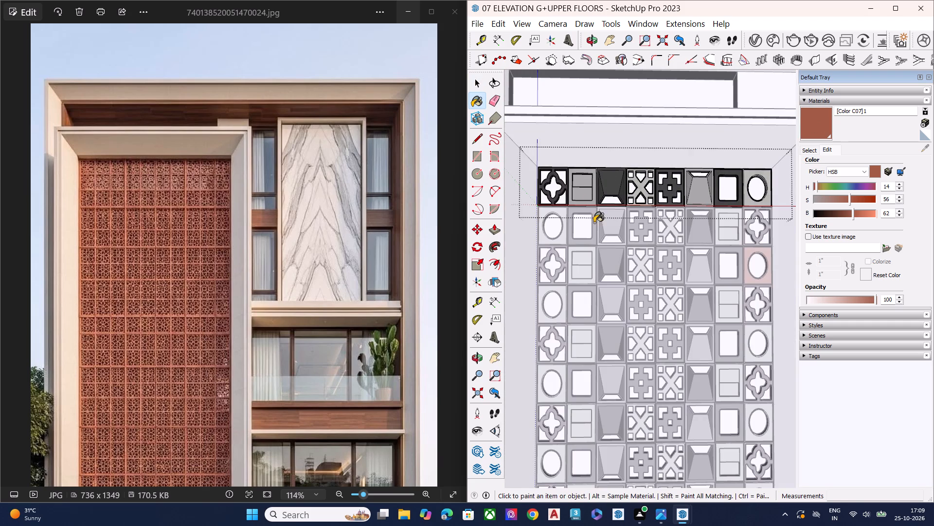
scroll(581, 193, up, 2)
click(581, 193)
click(624, 188)
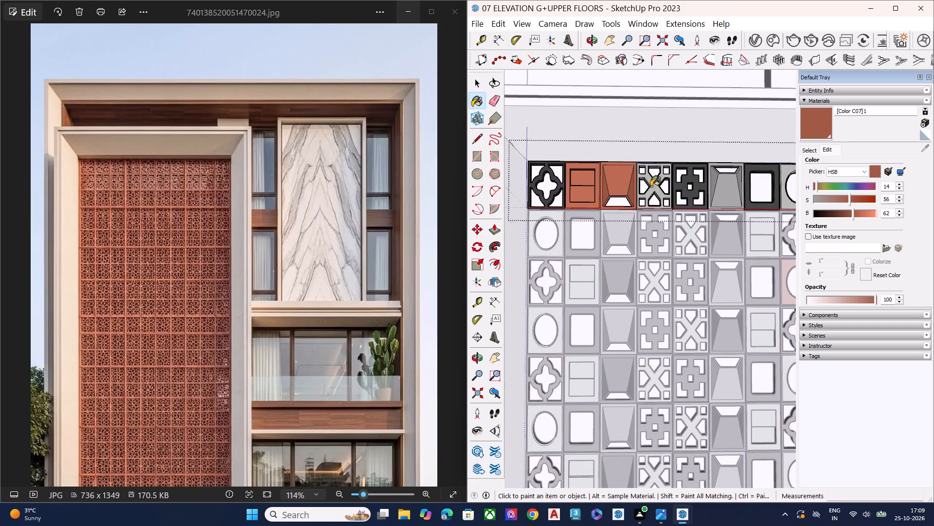
click(651, 187)
scroll(624, 225, down, 4)
scroll(681, 213, up, 2)
scroll(681, 213, down, 2)
scroll(681, 213, up, 4)
click(661, 193)
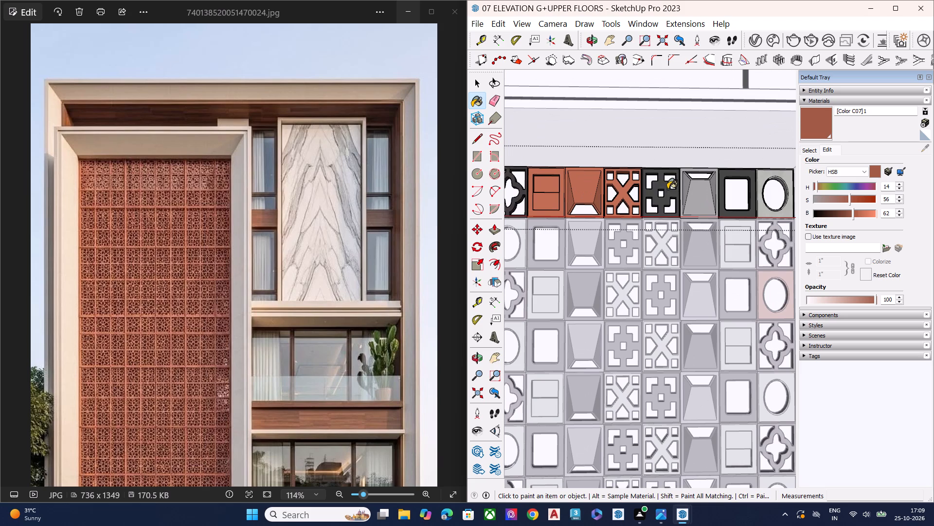
click(667, 189)
click(697, 196)
click(723, 191)
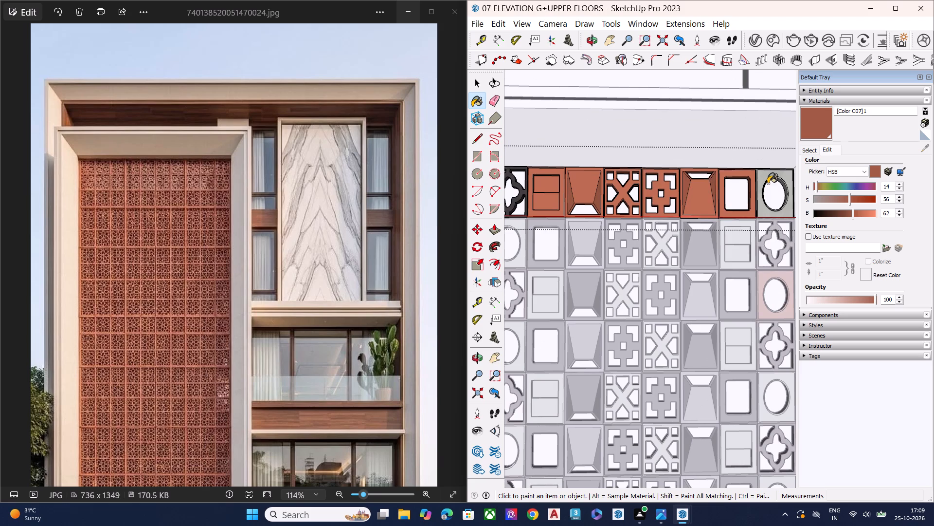
click(767, 179)
scroll(718, 219, down, 3)
key(space)
click(648, 253)
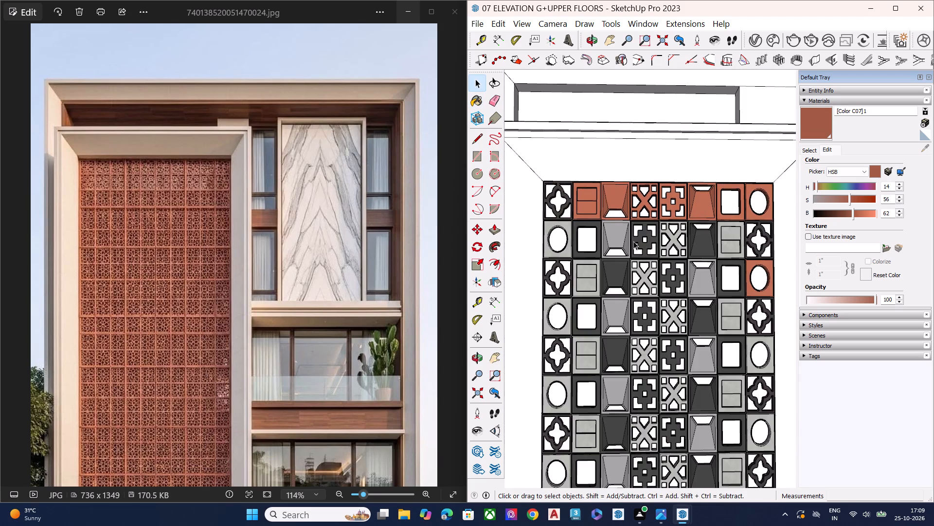
Paint the second row's tiles with terracotta [Color C07]1, from the oval through the two-panel tile, leaving out the quatrefoil.
scroll(619, 241, up, 4)
click(619, 241)
scroll(612, 236, down, 5)
double_click(612, 236)
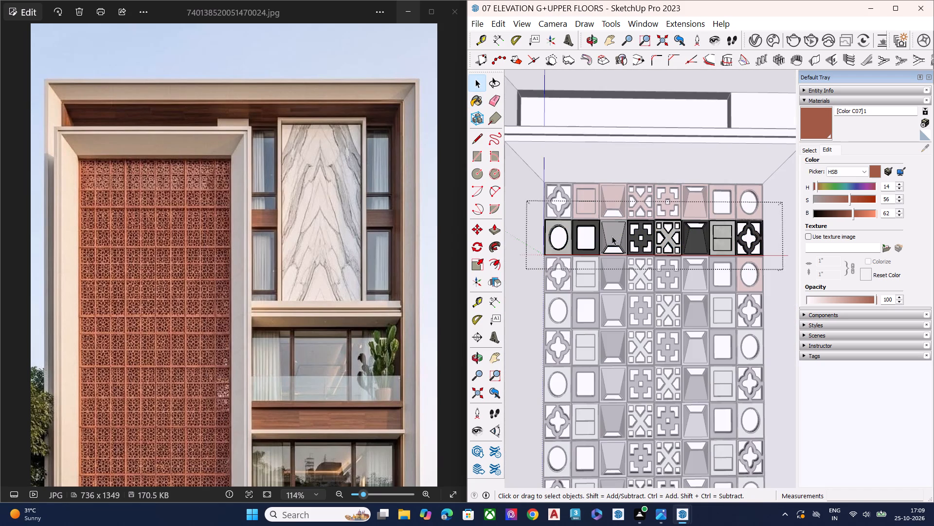
click(817, 125)
scroll(591, 239, down, 1)
scroll(589, 239, up, 4)
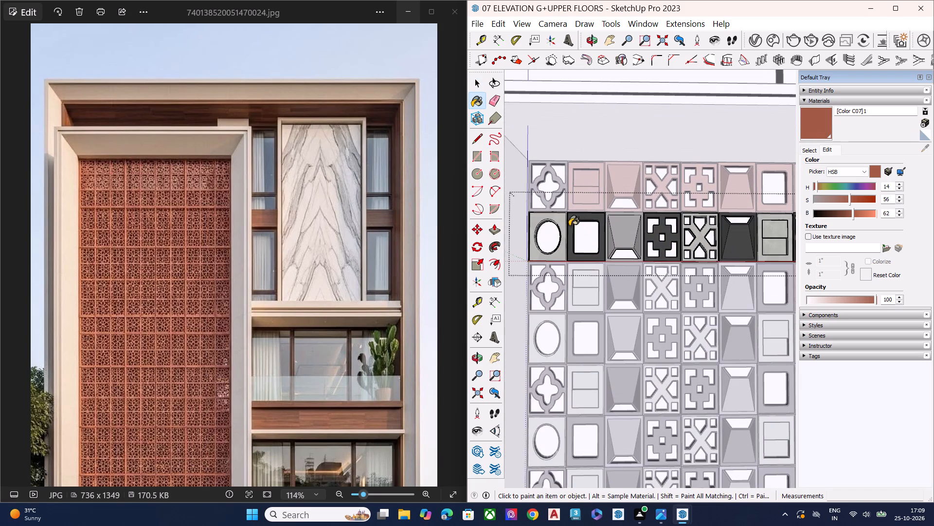
click(562, 224)
click(573, 221)
click(619, 221)
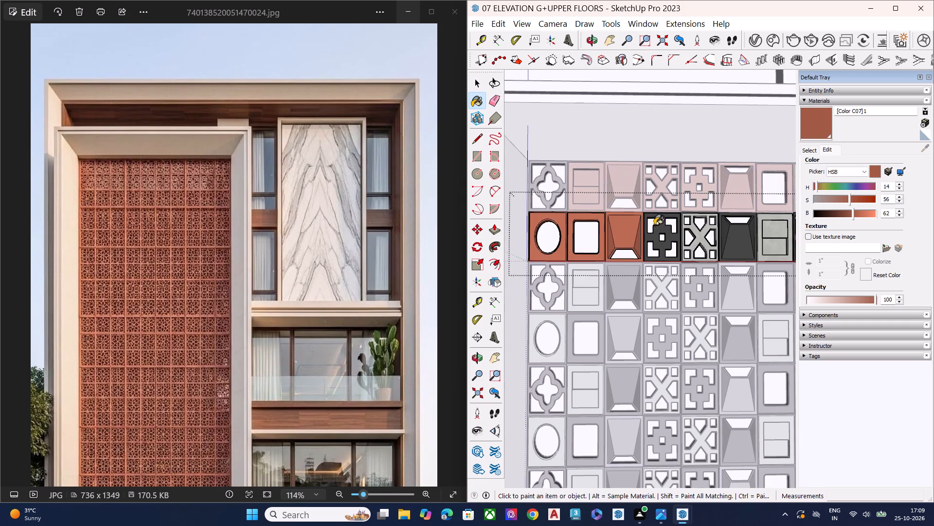
click(658, 228)
click(698, 234)
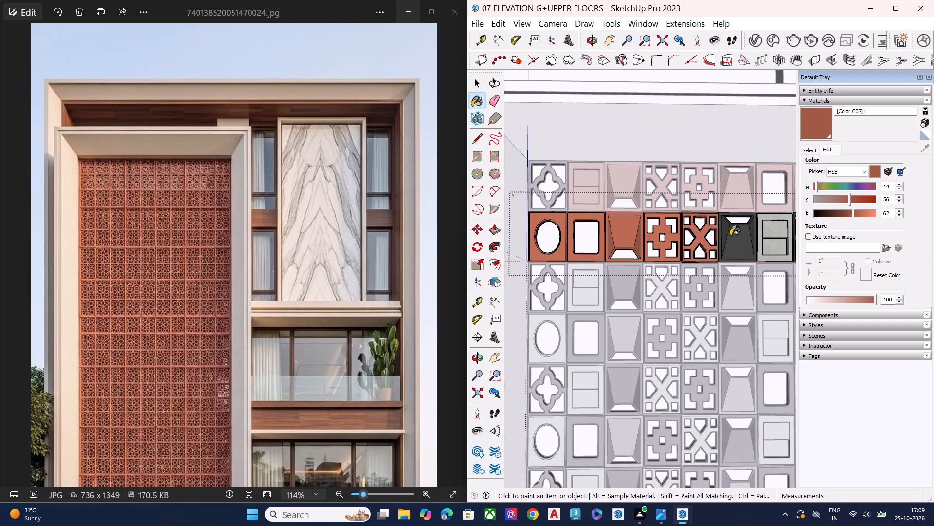
click(741, 236)
click(771, 230)
scroll(695, 231, down, 5)
scroll(758, 233, up, 6)
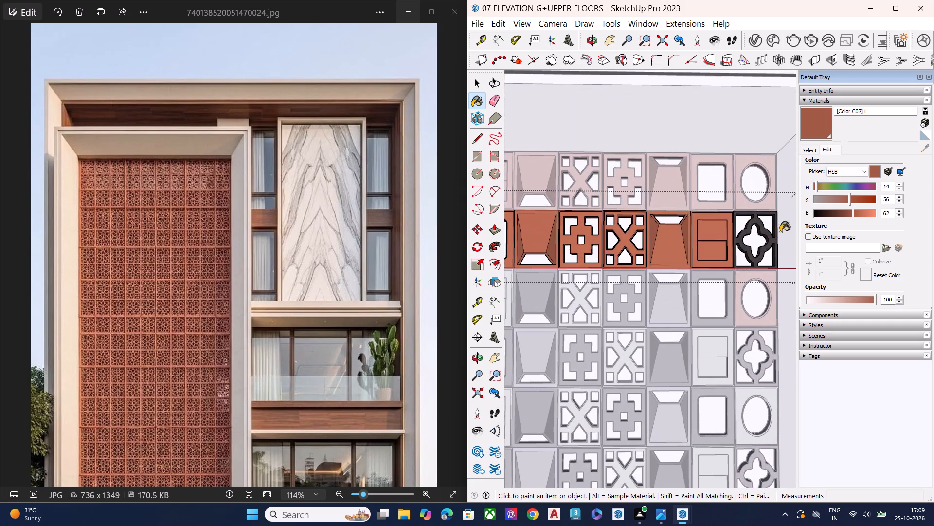
key(space)
scroll(704, 225, down, 4)
click(683, 276)
Paint the third row's rounded-rectangle, two tapered, bracket-cross, X-lattice and two-panel tiles with terracotta [Color C07]1.
click(677, 286)
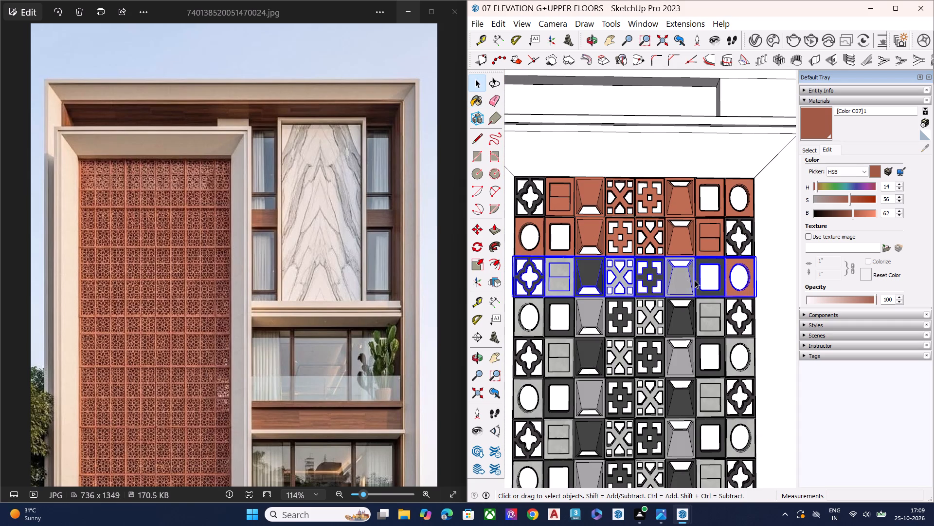
double_click(589, 272)
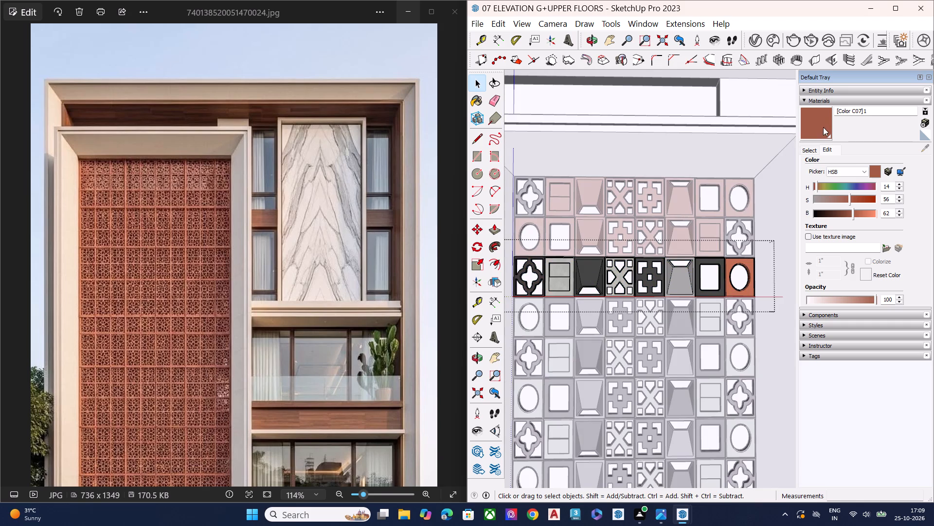
click(823, 126)
click(702, 262)
click(689, 274)
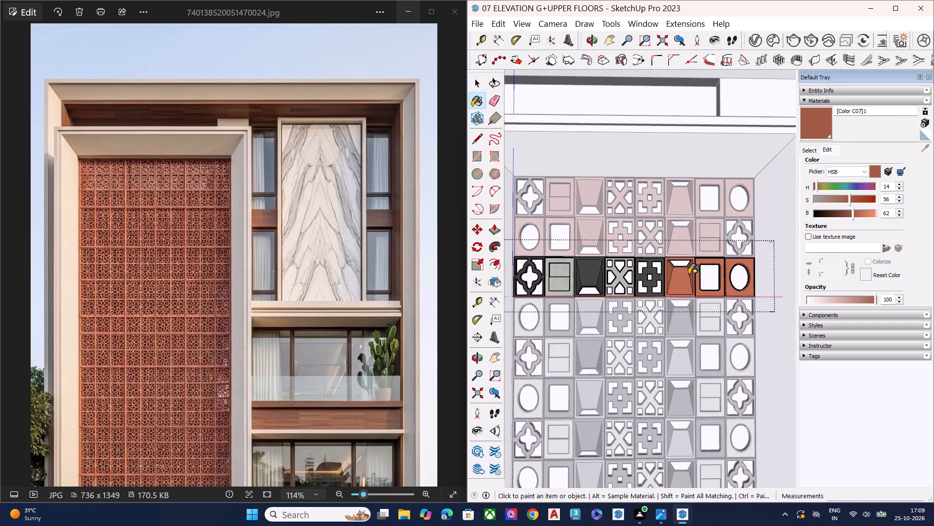
click(653, 275)
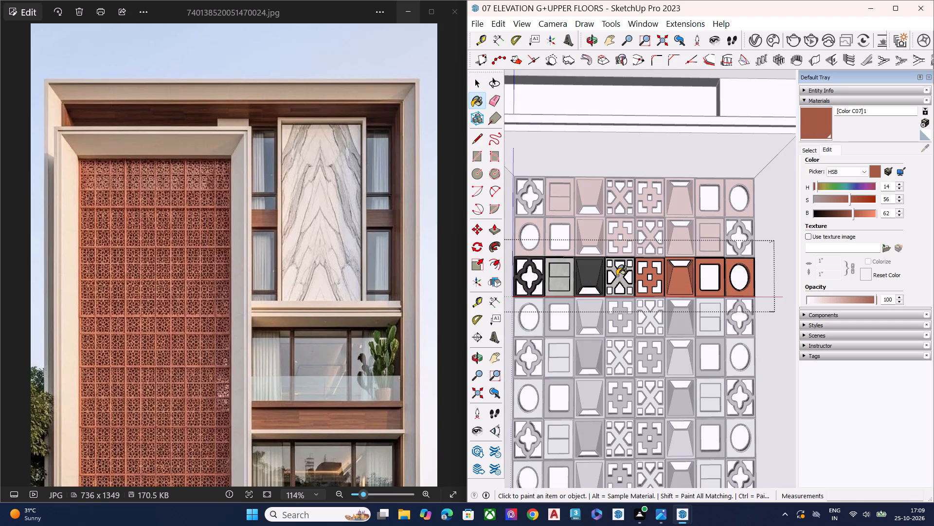
click(620, 275)
click(596, 272)
click(559, 272)
key(space)
scroll(609, 272, down, 2)
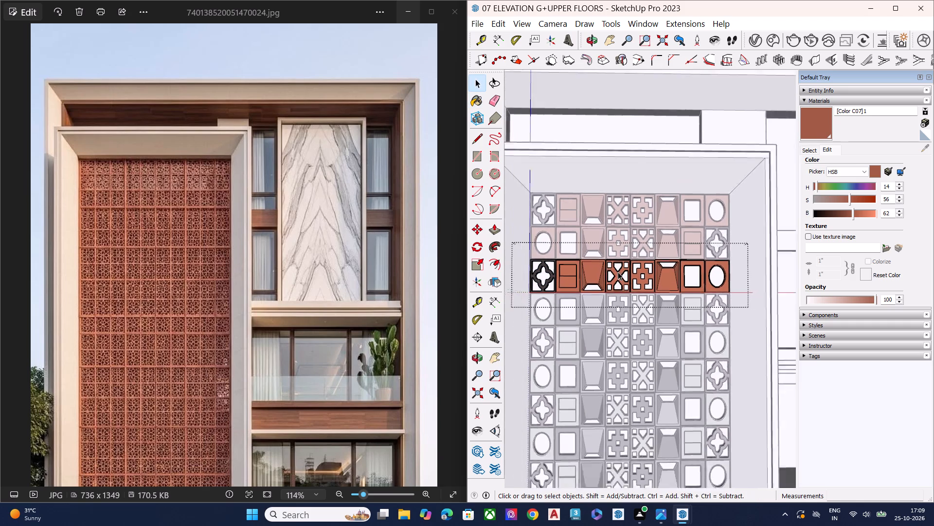
scroll(618, 272, down, 3)
click(709, 92)
Paint the fourth row's tiles with terracotta [Color C07]1, from the oval through the two-panel tile, leaving out the quatrefoil.
scroll(637, 283, up, 4)
double_click(577, 297)
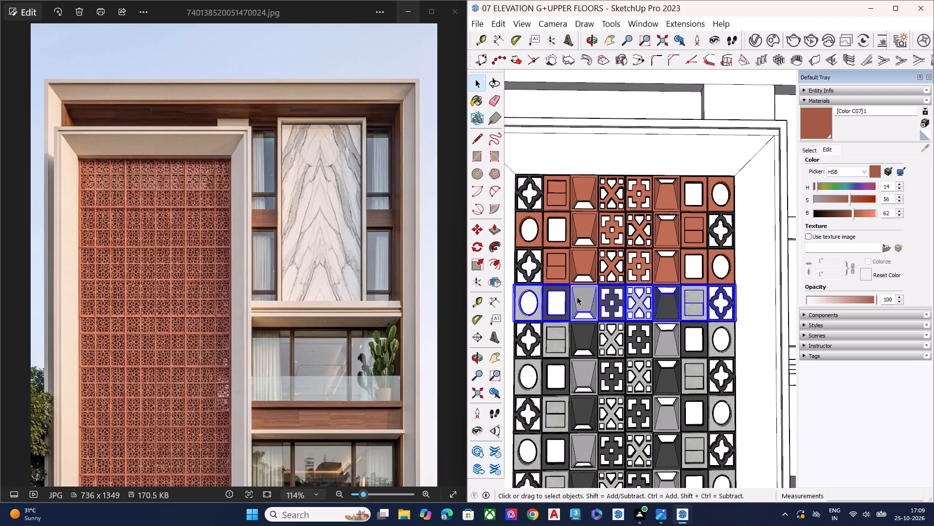
click(820, 118)
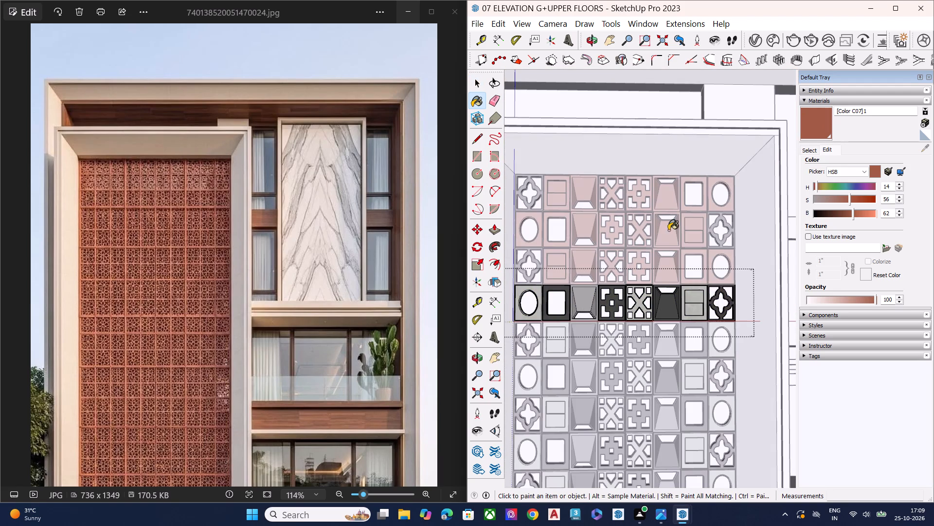
click(540, 292)
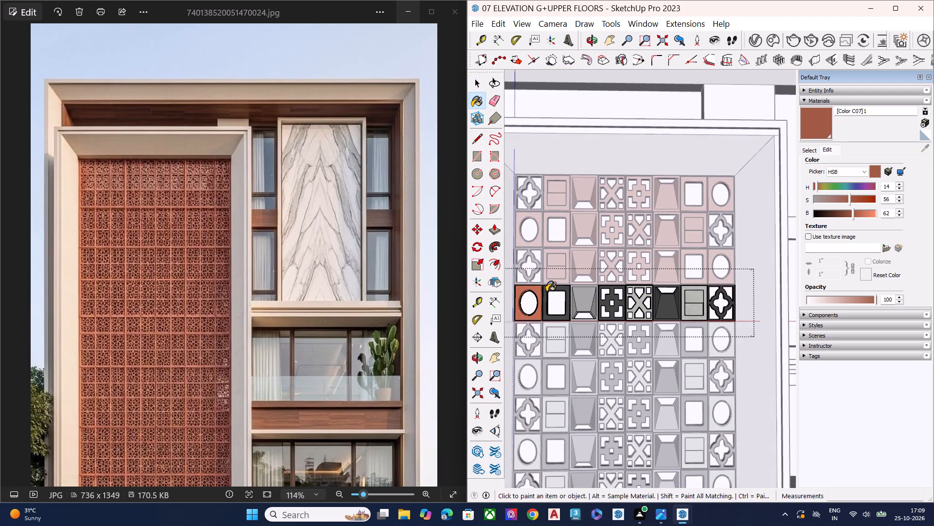
click(546, 292)
click(583, 297)
click(611, 298)
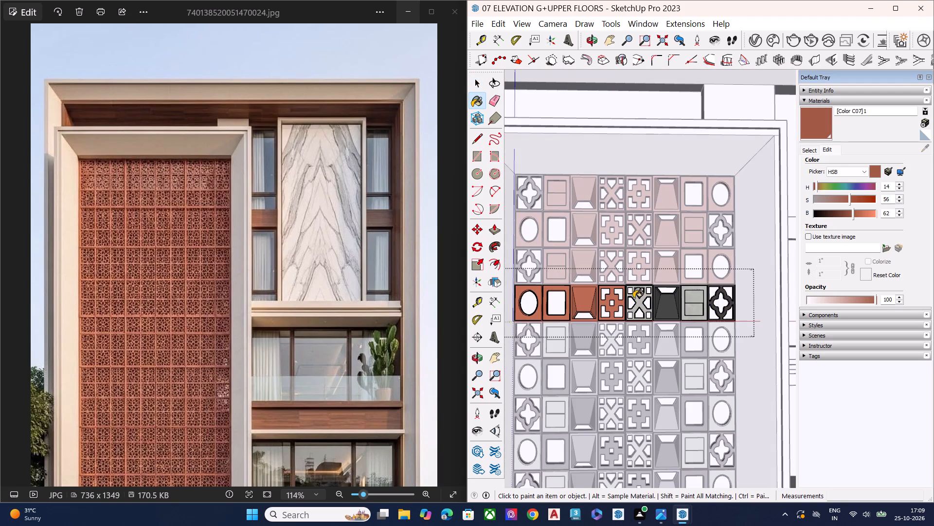
click(633, 298)
click(664, 302)
click(694, 299)
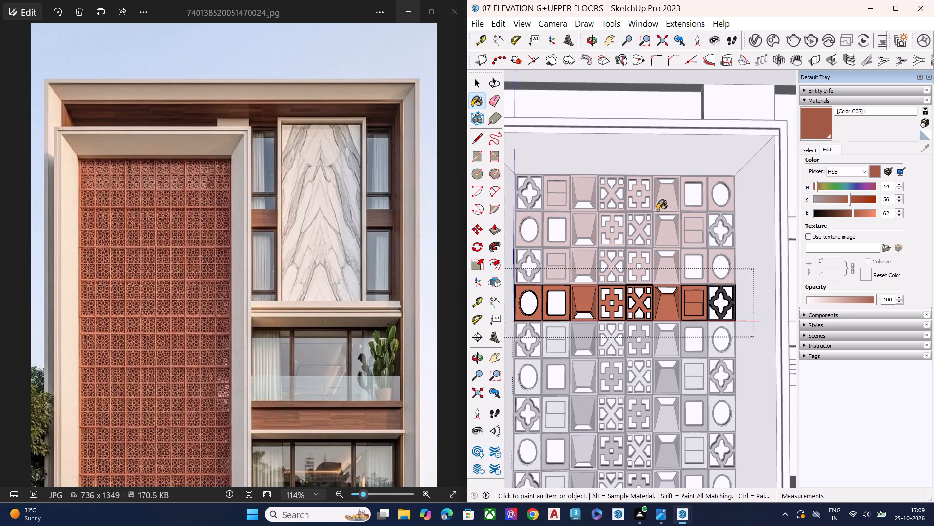
scroll(657, 211, down, 6)
key(space)
click(706, 99)
Paint the fifth row's tiles with terracotta [Color C07]1, from the two-panel tile through the oval, leaving out the quatrefoil.
scroll(635, 283, up, 6)
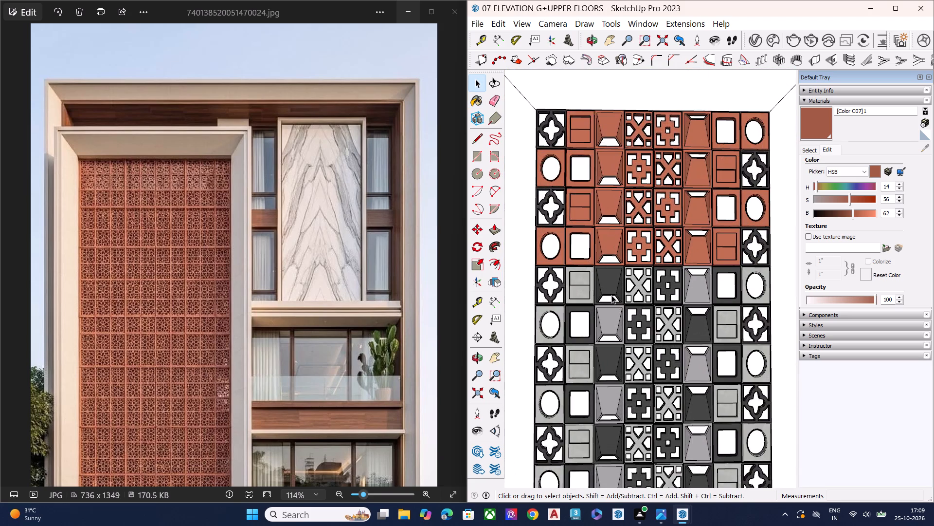
double_click(611, 295)
click(826, 128)
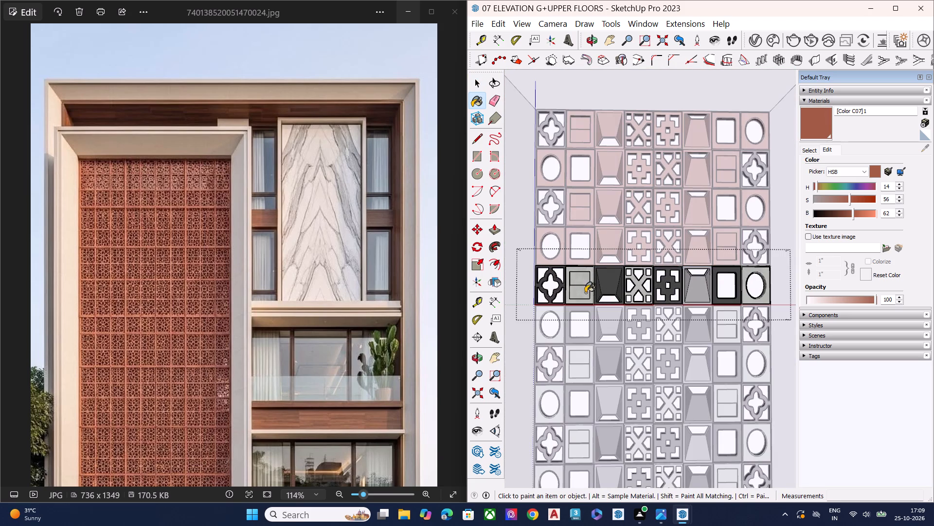
click(576, 277)
click(608, 282)
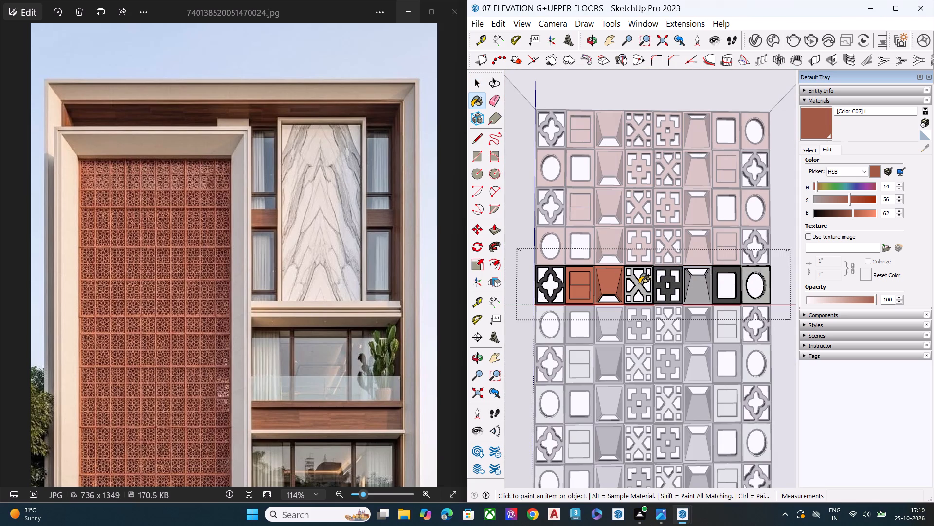
click(639, 284)
click(661, 280)
click(691, 280)
click(718, 271)
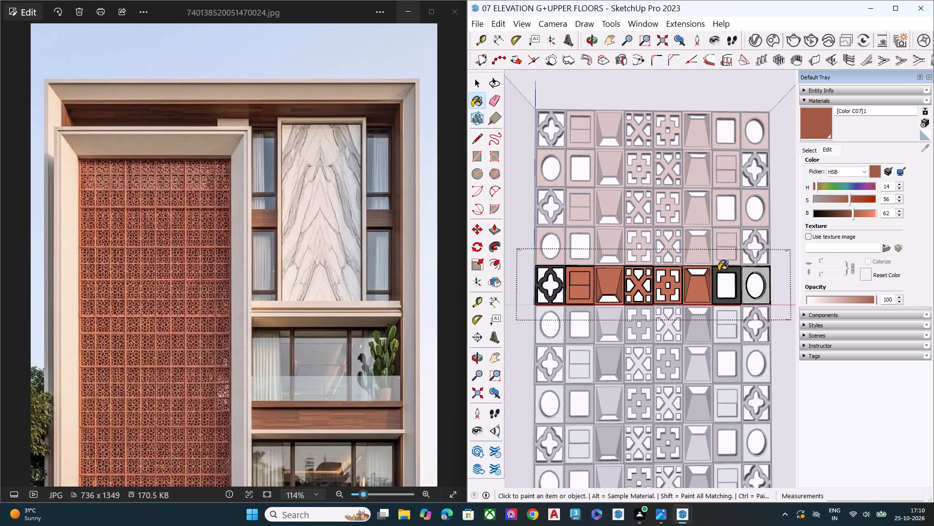
click(751, 271)
key(space)
scroll(683, 249, down, 5)
scroll(666, 158, down, 3)
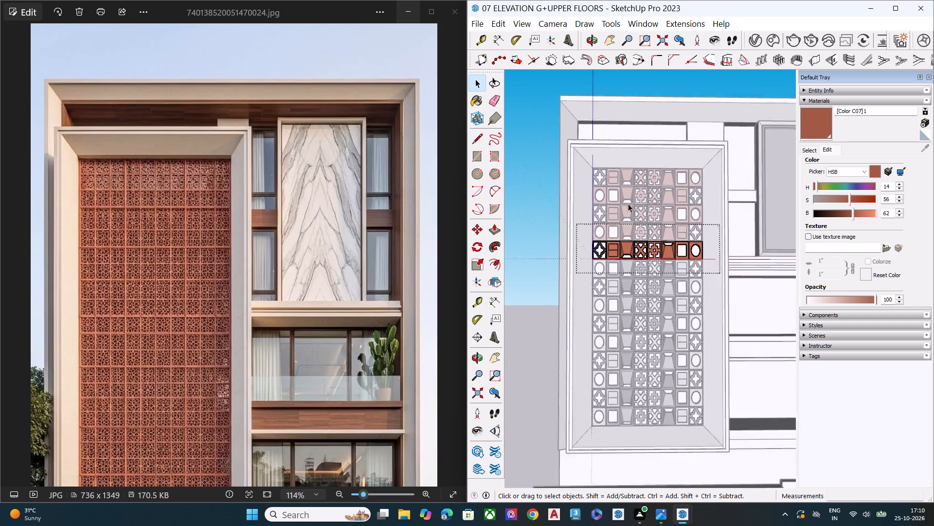
scroll(628, 204, down, 3)
click(751, 76)
Paint the sixth row's tiles with terracotta [Color C07]1, from the oval through the two-panel tile, leaving out the quatrefoil.
scroll(666, 218, up, 6)
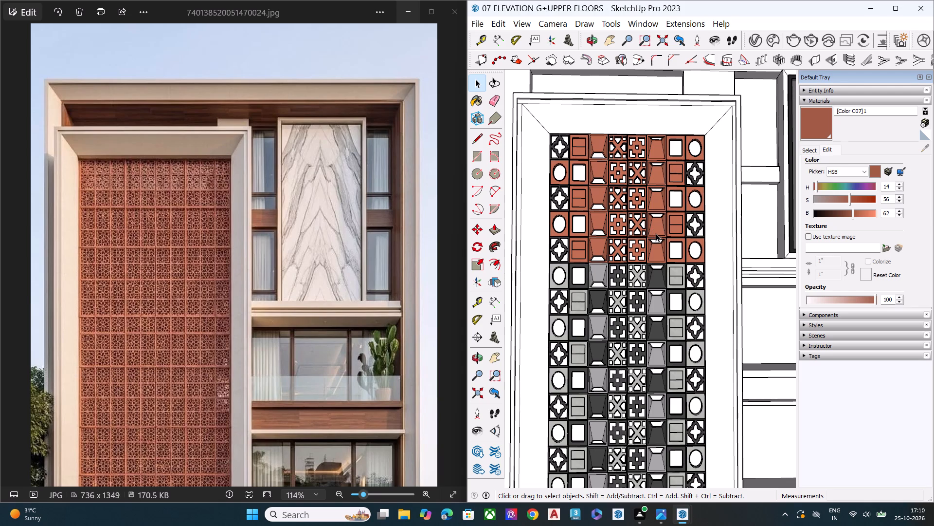
scroll(644, 265, down, 1)
scroll(643, 267, up, 1)
scroll(650, 272, down, 1)
scroll(650, 272, up, 5)
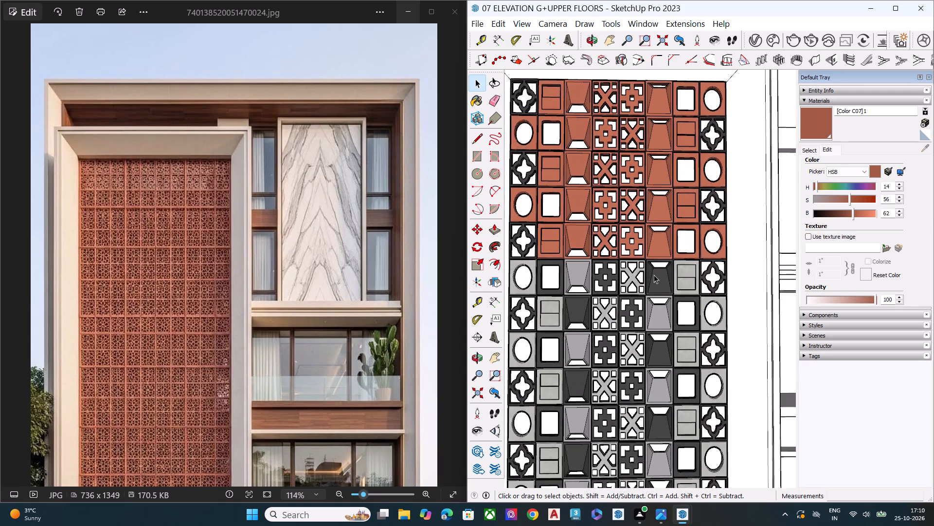
double_click(654, 275)
scroll(712, 263, down, 3)
middle_drag(702, 277, 692, 332)
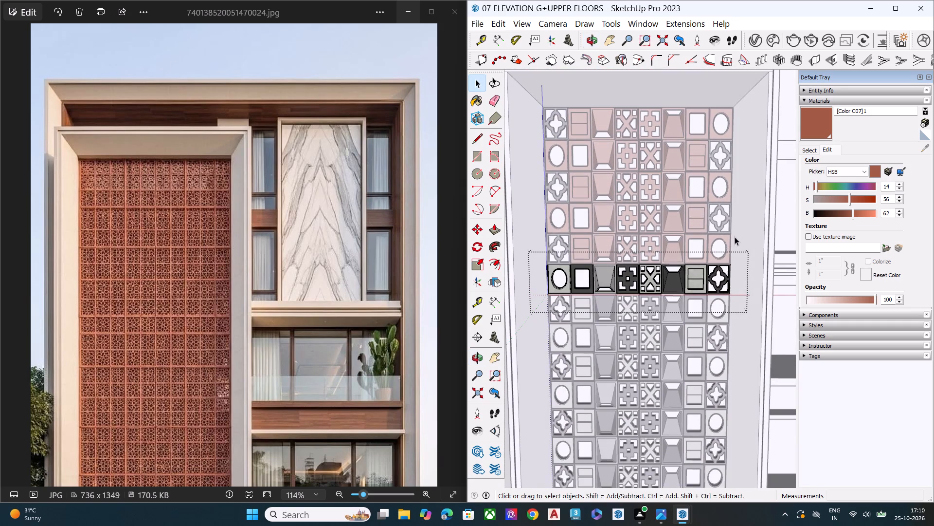
click(802, 133)
scroll(578, 282, up, 5)
click(559, 270)
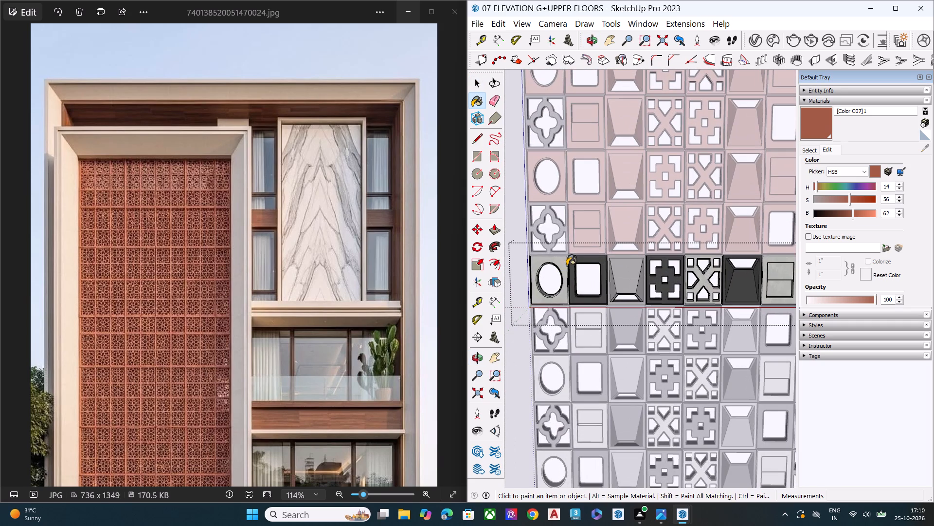
click(572, 262)
click(622, 266)
click(660, 273)
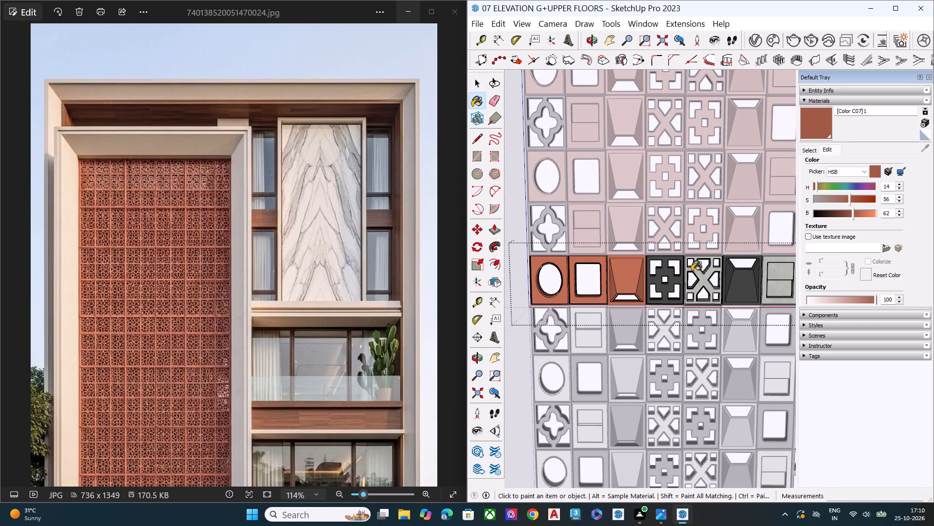
click(692, 271)
click(735, 279)
scroll(761, 297, up, 1)
middle_drag(761, 296, 785, 229)
key(space)
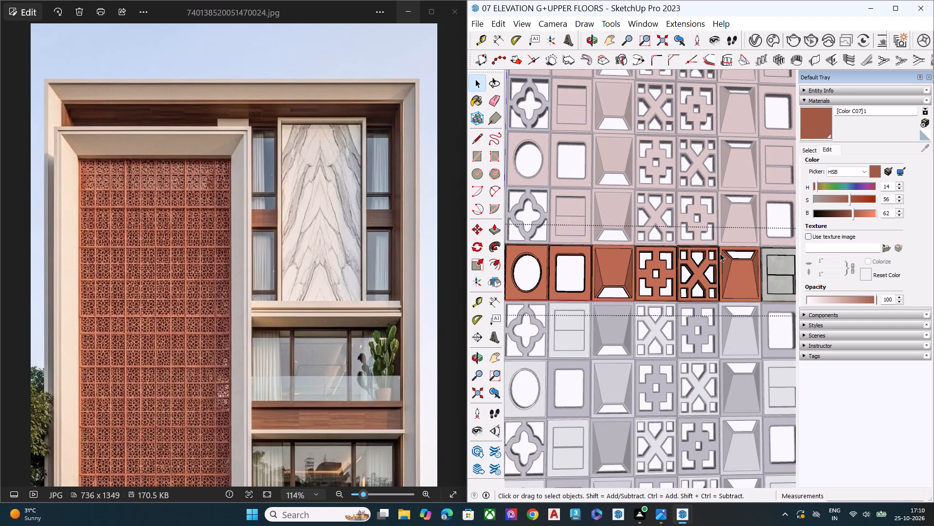
scroll(511, 252, down, 3)
scroll(685, 263, down, 1)
scroll(685, 263, up, 3)
scroll(685, 263, down, 1)
scroll(713, 262, up, 1)
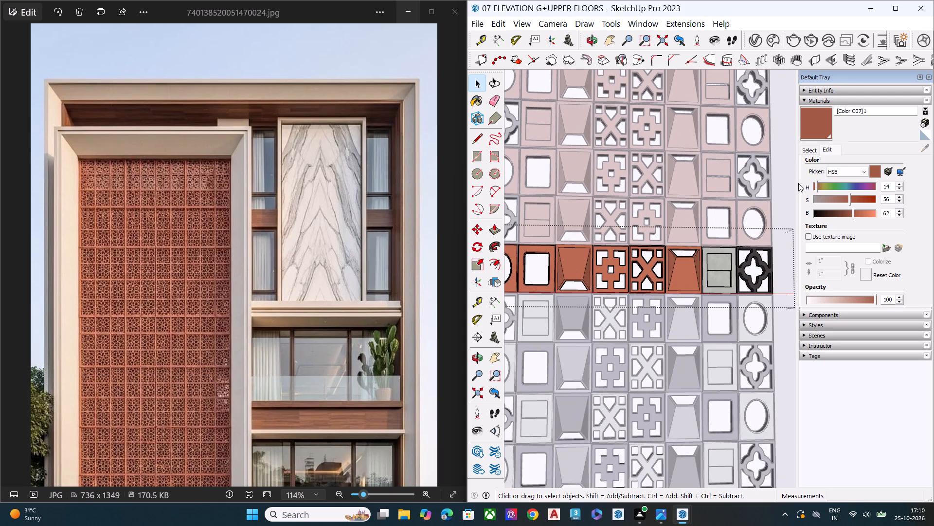
click(819, 121)
click(714, 264)
key(space)
scroll(614, 259, down, 7)
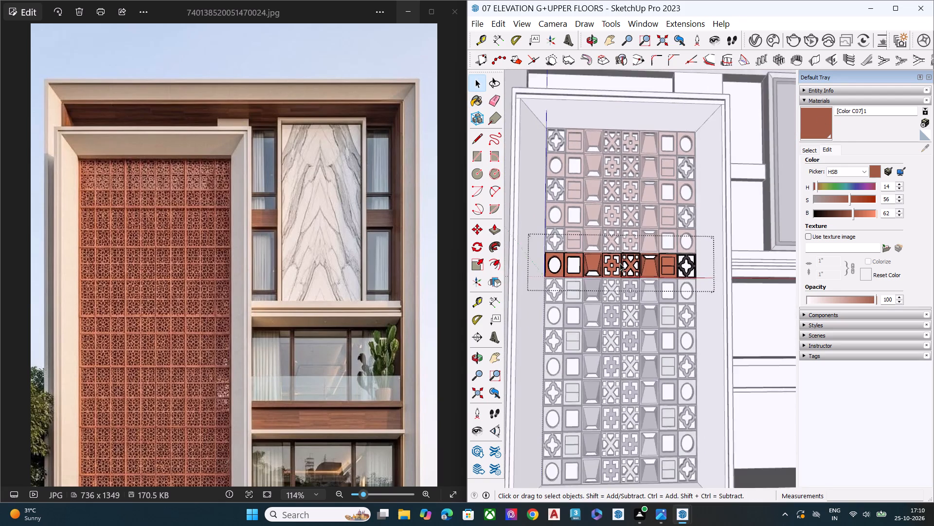
scroll(620, 263, down, 6)
click(682, 108)
Paint the seventh row's tiles with terracotta [Color C07]1, from the two-panel tile through the oval, leaving out the quatrefoil.
scroll(620, 268, up, 8)
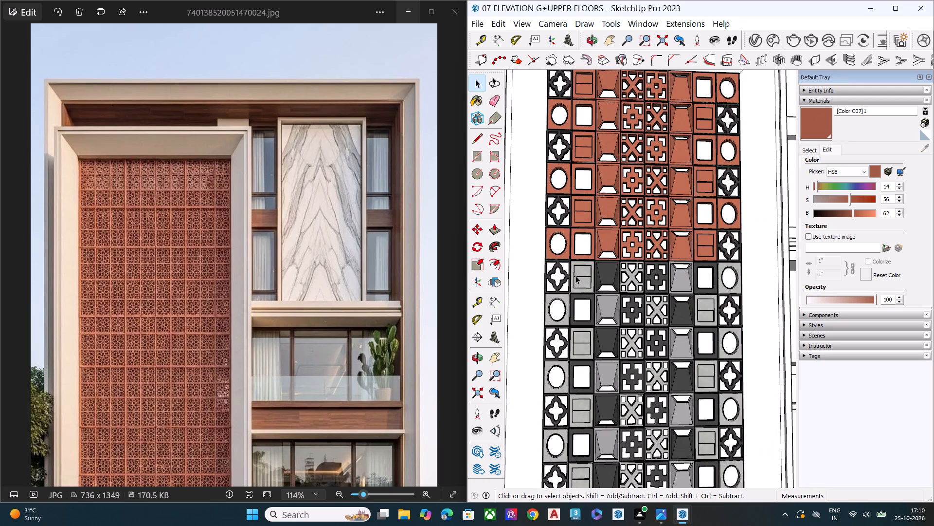
double_click(575, 276)
click(823, 118)
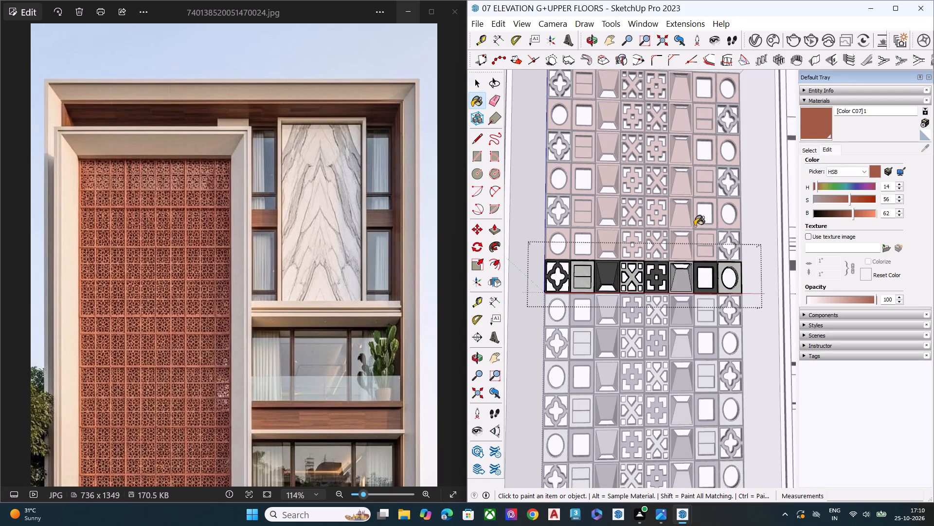
scroll(598, 265, down, 1)
scroll(597, 265, up, 5)
click(583, 272)
click(604, 273)
click(643, 278)
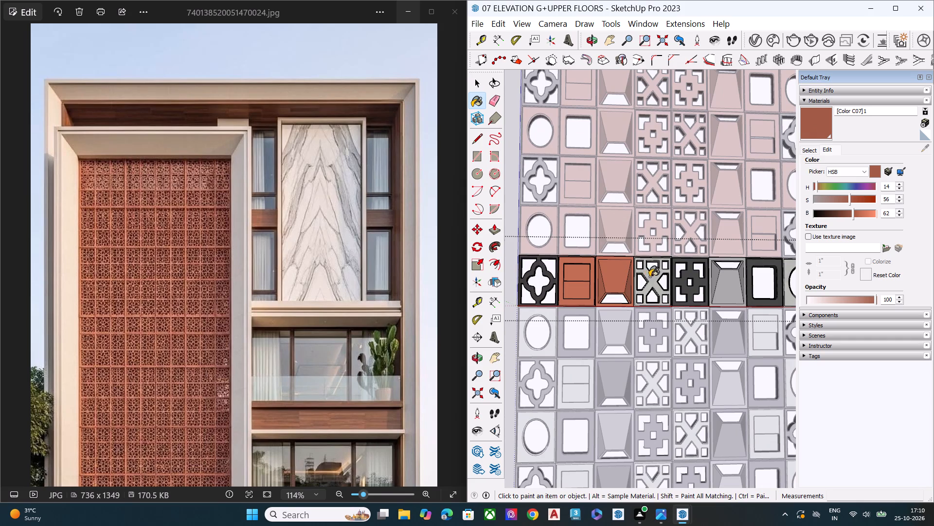
click(687, 276)
click(720, 280)
click(752, 269)
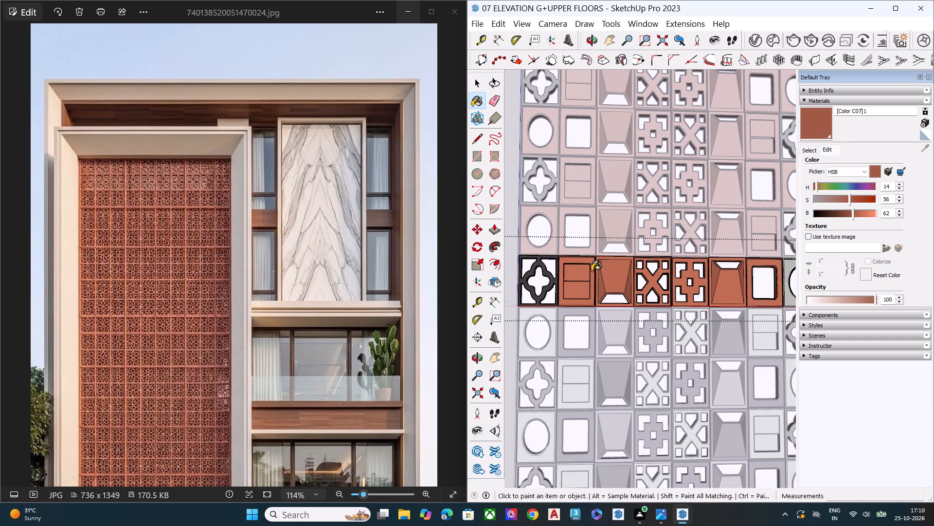
scroll(586, 272, down, 4)
scroll(716, 271, up, 4)
click(729, 270)
scroll(649, 263, down, 11)
key(space)
scroll(627, 267, up, 2)
scroll(627, 267, down, 2)
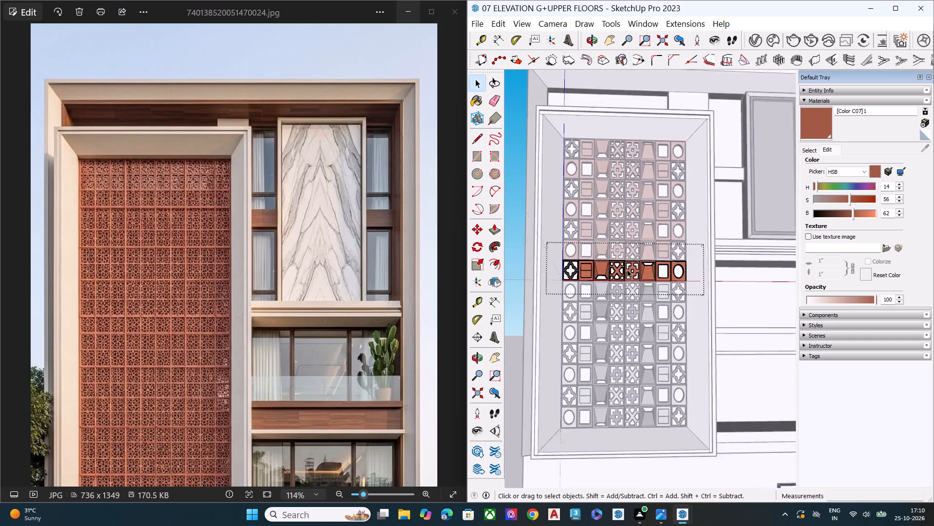
scroll(627, 269, down, 2)
key(space)
click(715, 91)
Paint the eighth row's tiles with terracotta [Color C07]1, from the oval through the two-panel tile, leaving out the quatrefoil.
scroll(701, 112, down, 2)
middle_drag(671, 212, 662, 171)
scroll(678, 215, up, 3)
scroll(678, 219, down, 1)
scroll(678, 219, up, 3)
scroll(622, 278, up, 1)
scroll(616, 282, down, 1)
scroll(615, 282, up, 7)
double_click(580, 288)
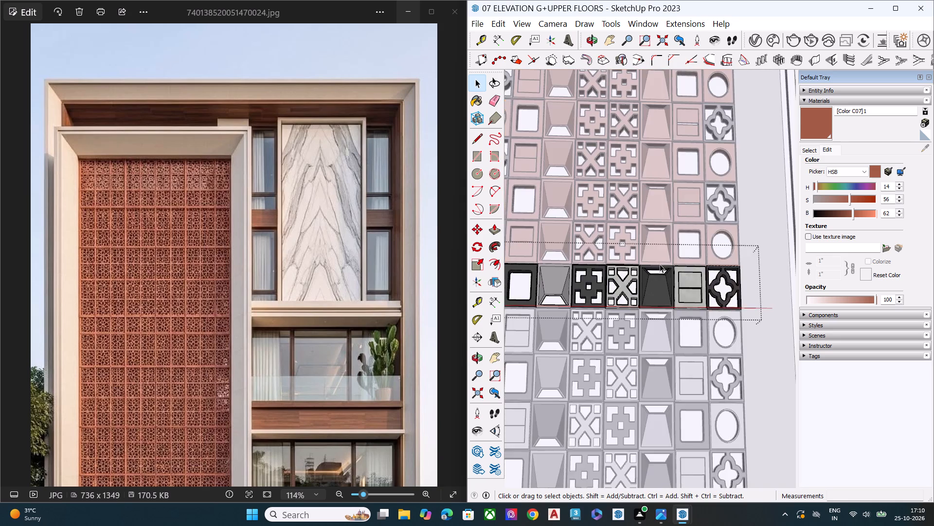
scroll(663, 265, down, 5)
middle_drag(639, 273, 631, 311)
scroll(791, 152, up, 1)
click(823, 115)
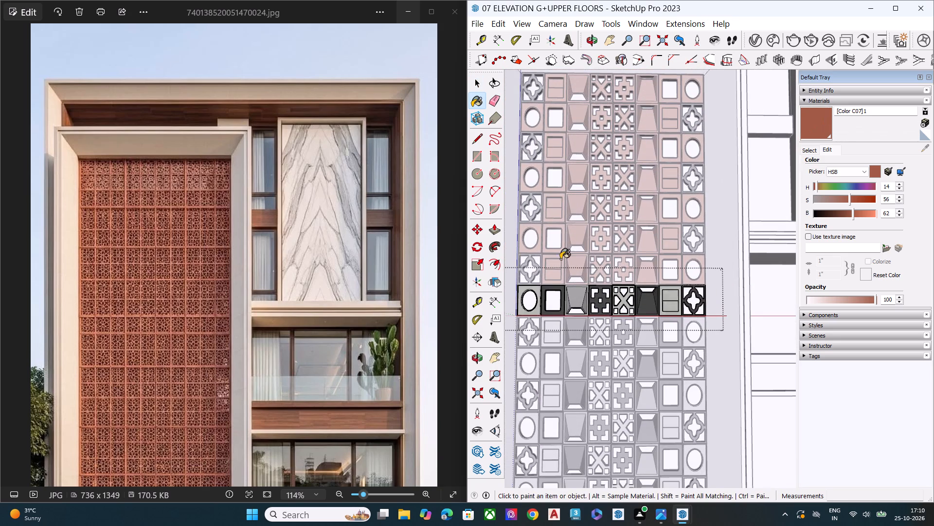
scroll(546, 286, up, 4)
click(538, 293)
click(544, 289)
click(585, 292)
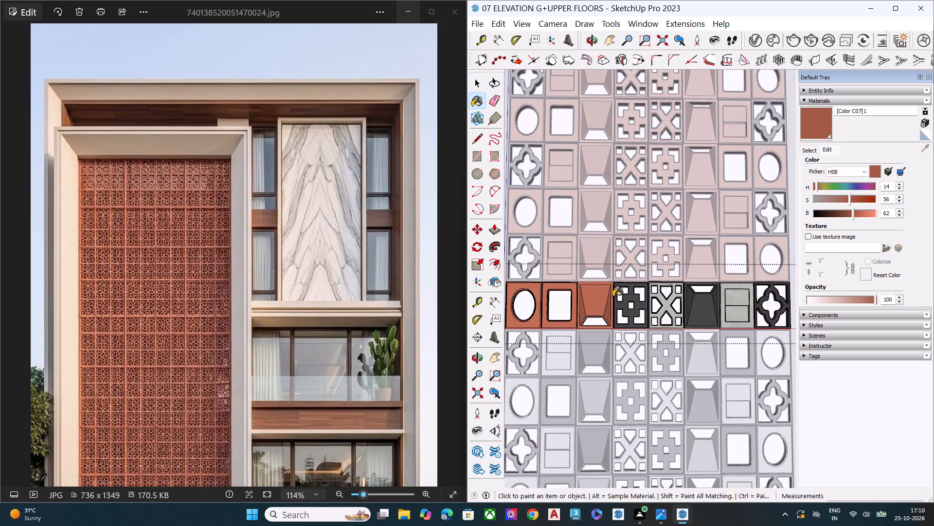
click(626, 295)
click(654, 297)
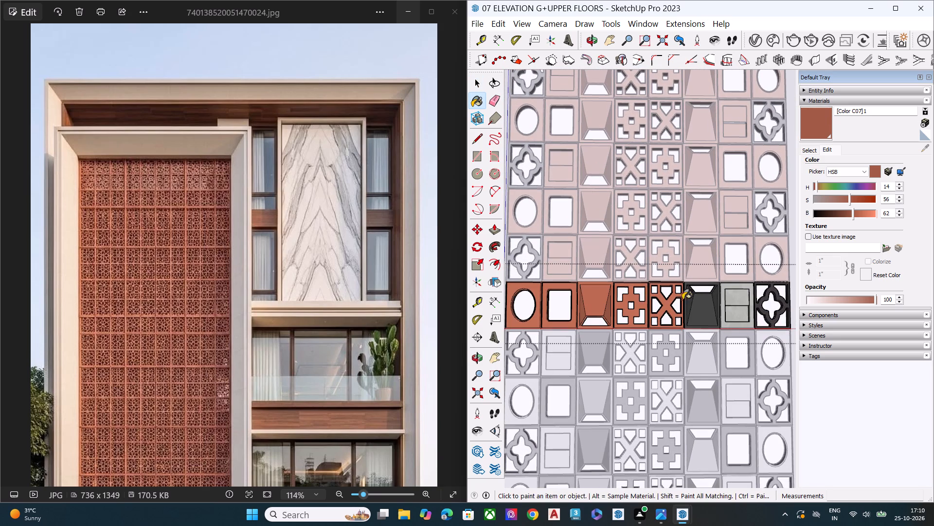
click(700, 304)
click(725, 302)
scroll(736, 274, down, 8)
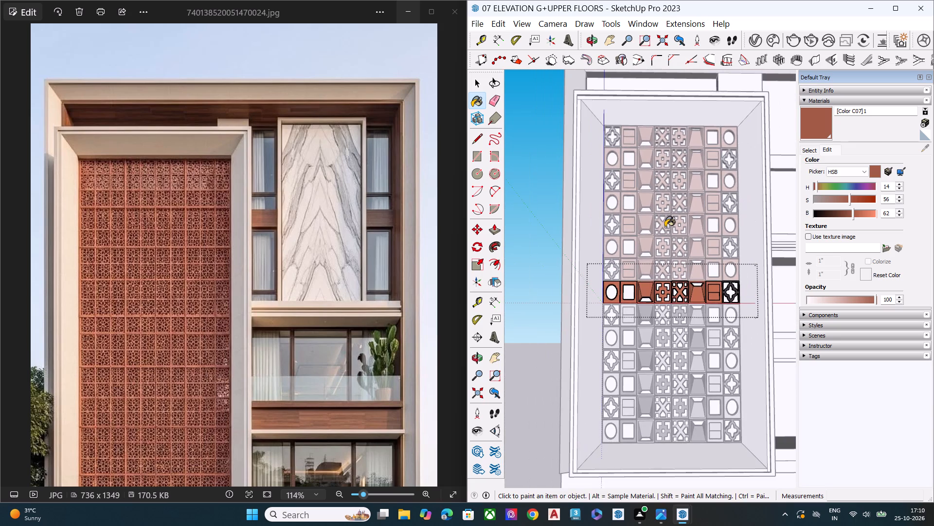
scroll(656, 242, down, 5)
key(space)
click(718, 101)
Paint the ninth row's tiles with terracotta [Color C07]1, from the two-panel tile through the oval, leaving out the quatrefoil.
scroll(638, 325, up, 6)
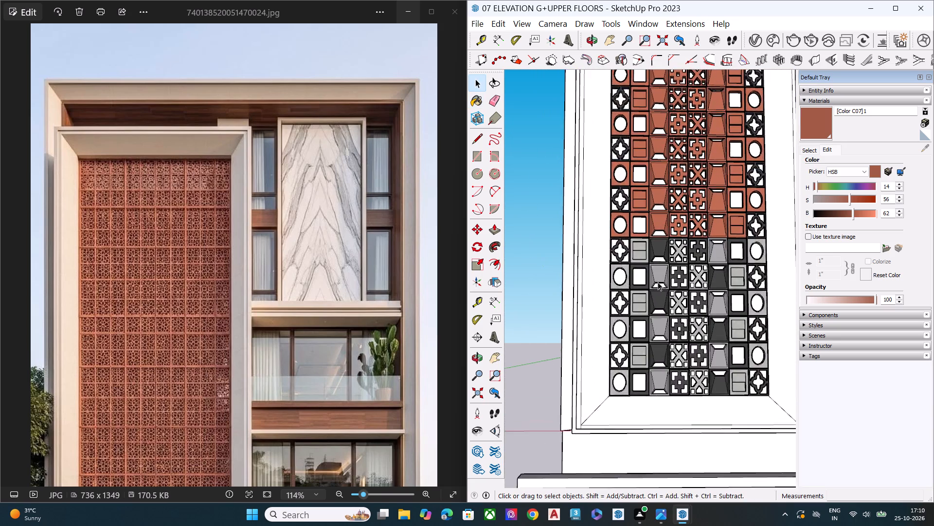
scroll(659, 278, up, 1)
scroll(659, 278, down, 1)
scroll(659, 278, up, 7)
double_click(664, 230)
scroll(554, 236, down, 3)
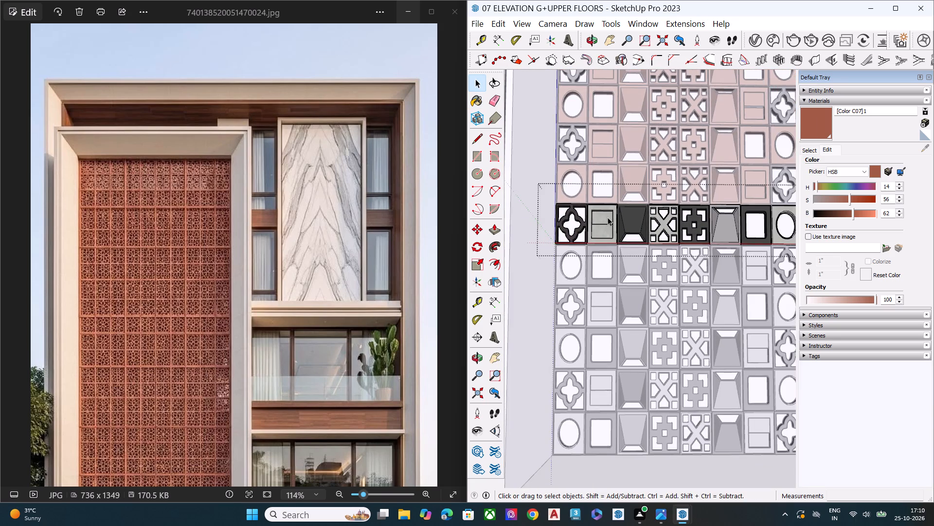
scroll(565, 229, down, 6)
scroll(647, 217, up, 1)
scroll(647, 217, down, 1)
scroll(647, 217, up, 4)
click(807, 118)
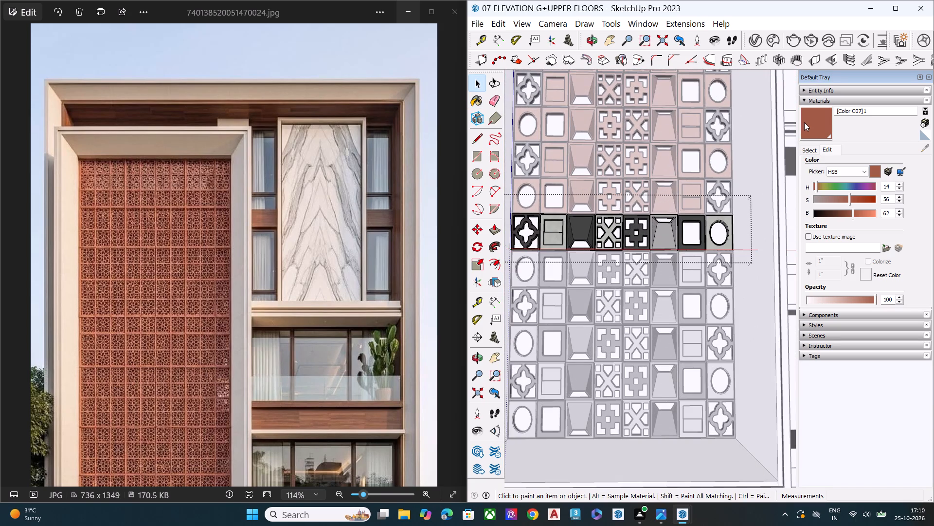
scroll(545, 219, up, 3)
click(552, 227)
click(611, 236)
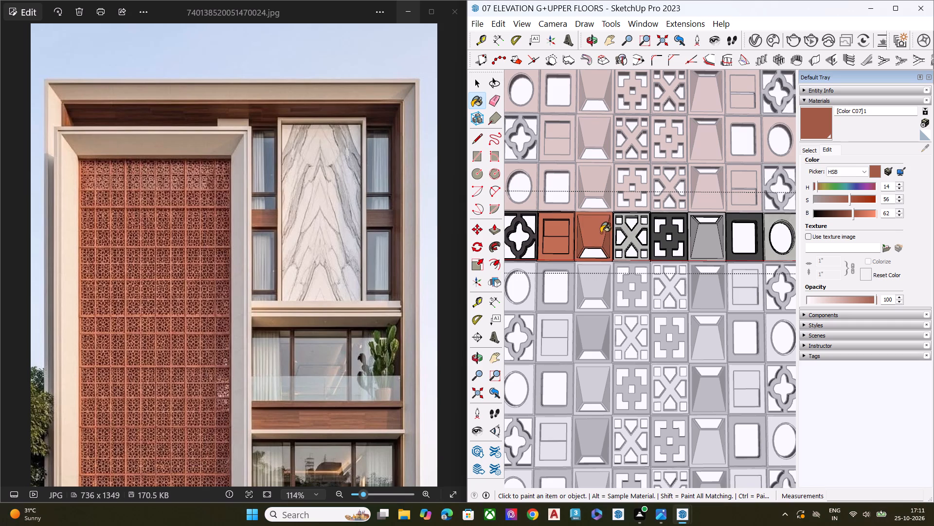
click(629, 229)
click(665, 227)
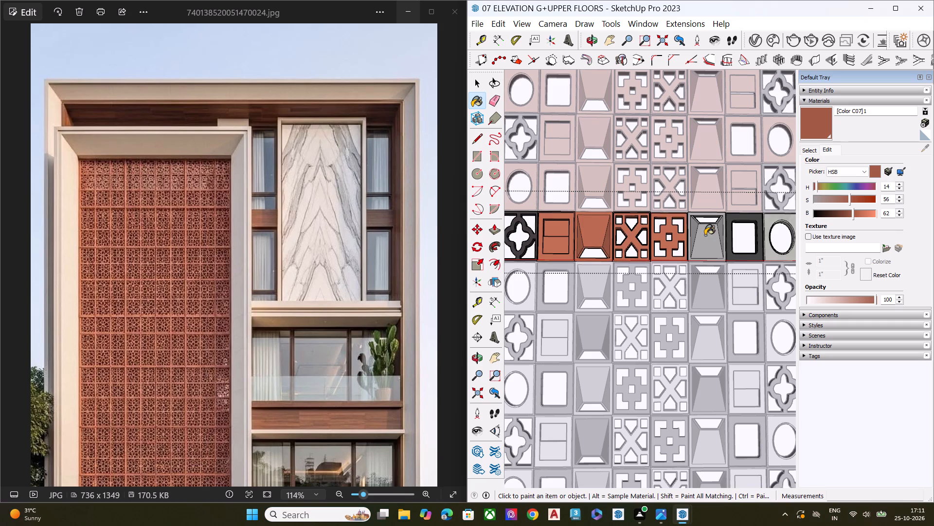
click(705, 235)
click(728, 237)
click(767, 239)
scroll(508, 244, down, 7)
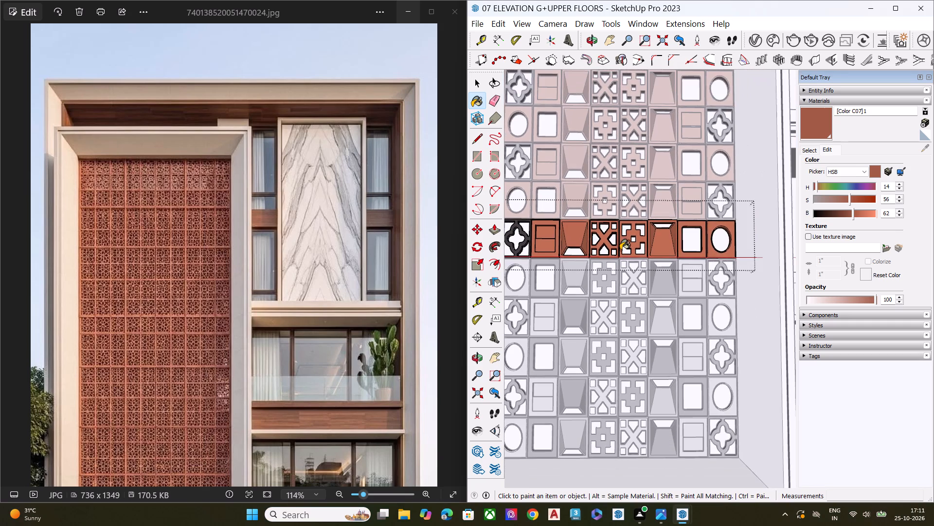
scroll(625, 235, down, 4)
scroll(625, 235, up, 1)
scroll(625, 235, down, 3)
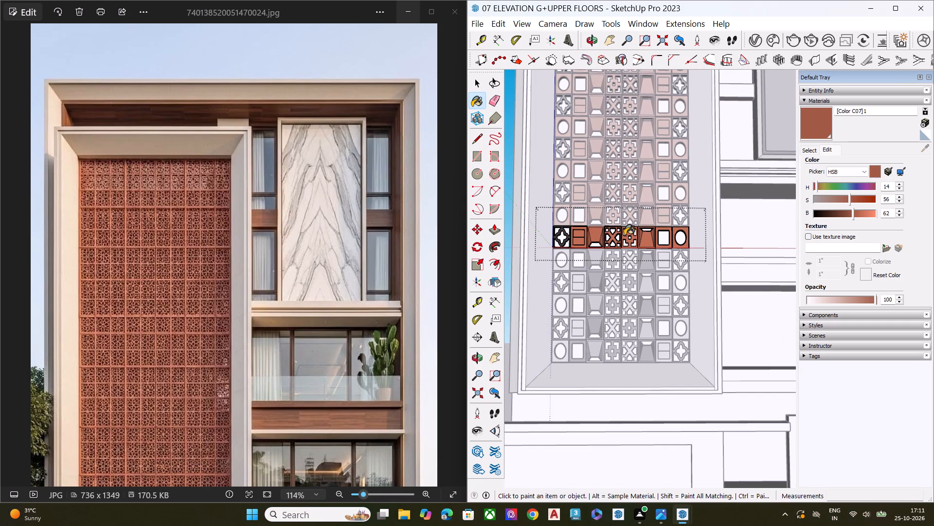
scroll(540, 261, down, 5)
key(space)
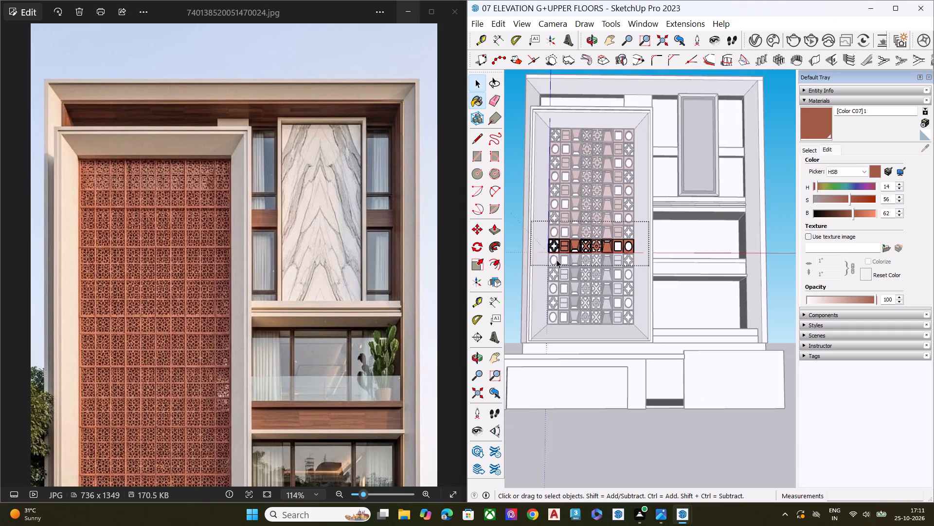
scroll(558, 261, down, 2)
click(758, 237)
Paint the tenth row's tiles with terracotta [Color C07]1, from the oval through the two-panel tile, leaving out the quatrefoil.
scroll(697, 255, up, 1)
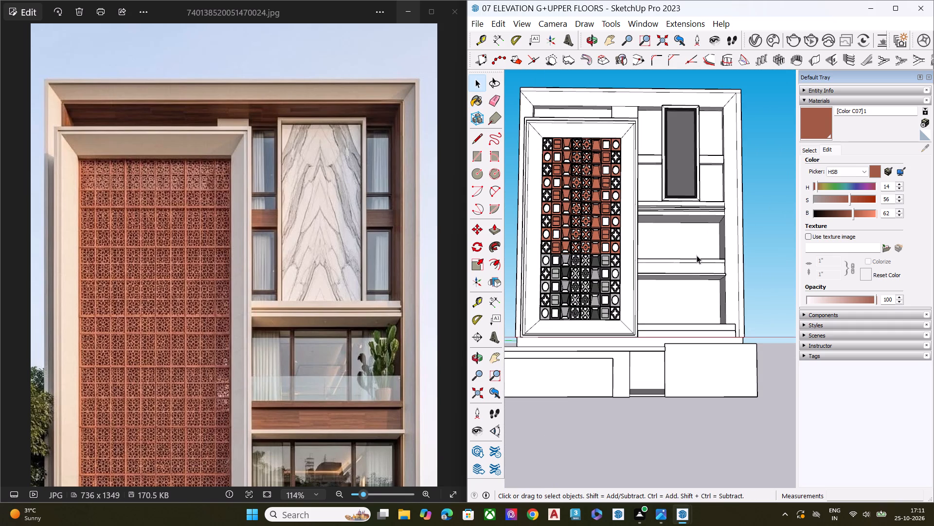
scroll(596, 267, up, 5)
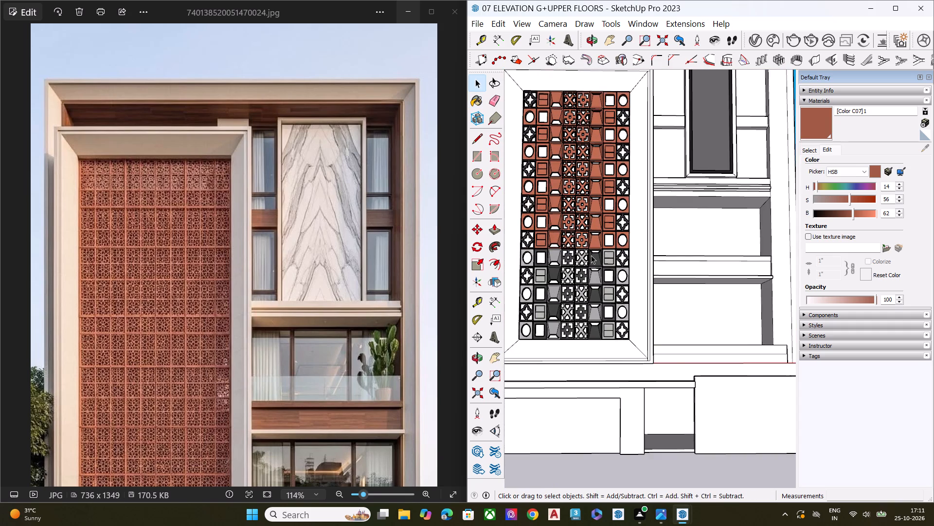
scroll(548, 265, up, 5)
double_click(560, 256)
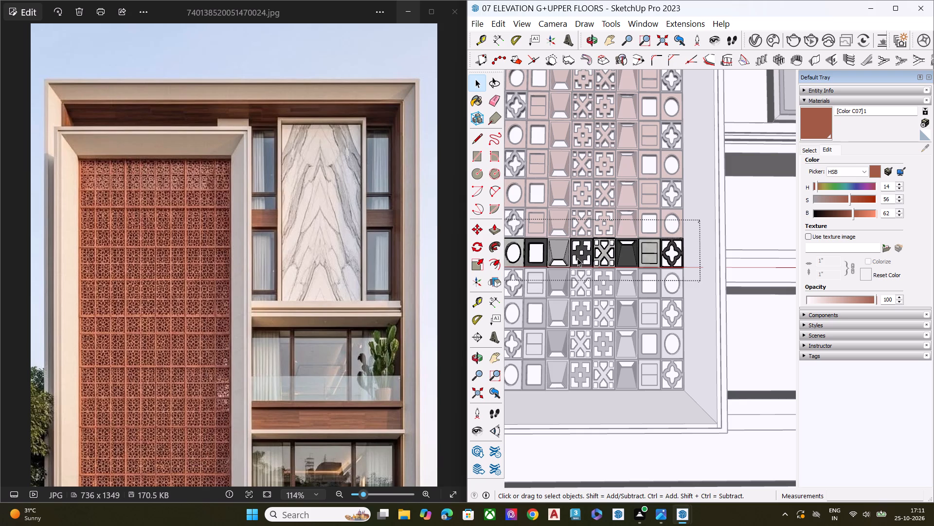
scroll(485, 276, up, 1)
click(810, 120)
scroll(583, 245, up, 5)
scroll(560, 258, down, 8)
scroll(556, 244, up, 5)
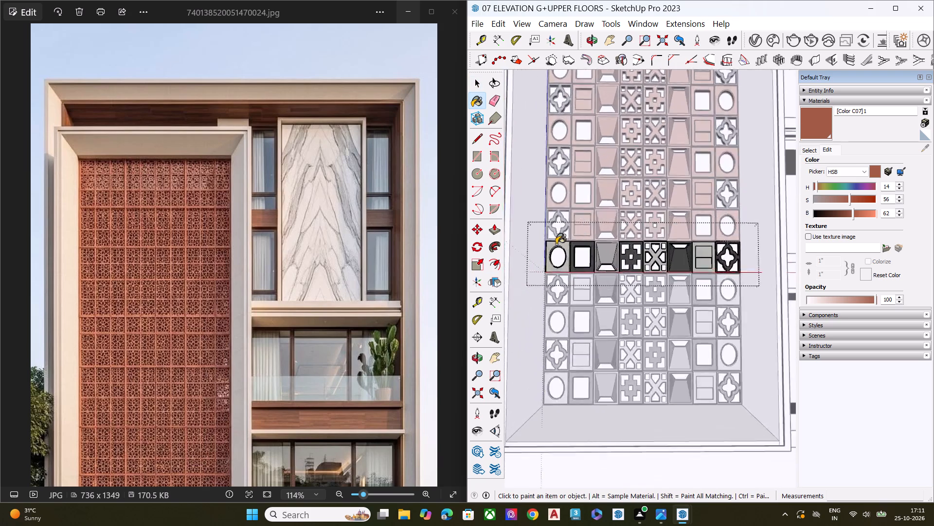
scroll(556, 244, down, 2)
scroll(556, 244, up, 14)
click(568, 250)
click(594, 245)
scroll(559, 249, down, 1)
scroll(559, 249, up, 1)
scroll(559, 249, down, 2)
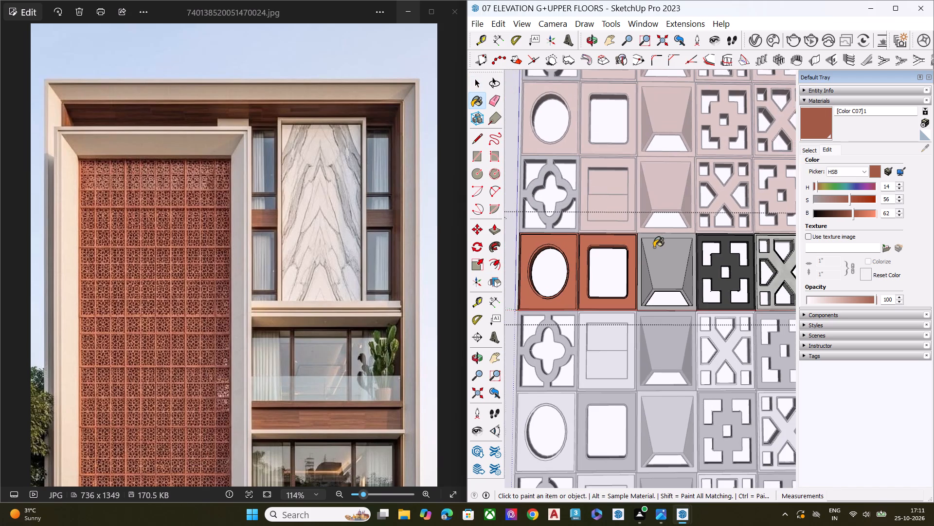
click(662, 252)
scroll(563, 252, down, 3)
scroll(684, 254, up, 8)
click(686, 255)
scroll(551, 266, down, 2)
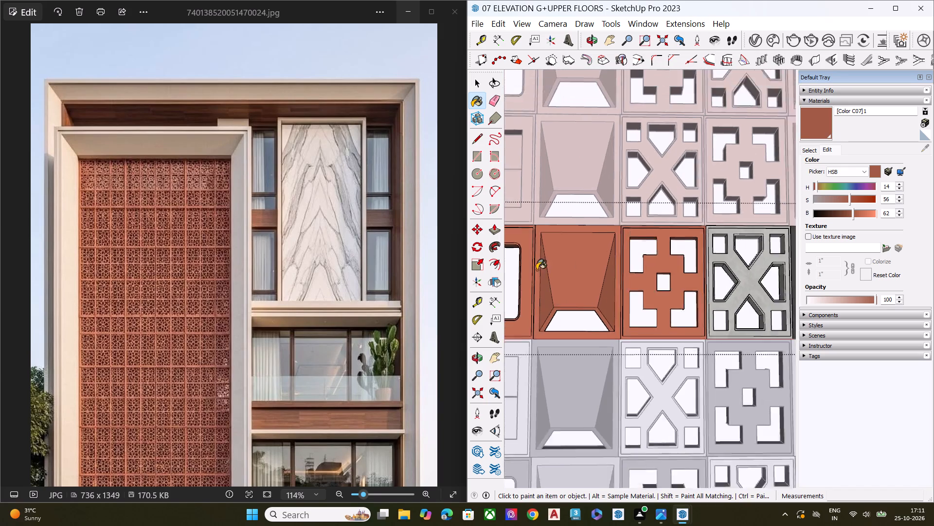
scroll(537, 270, down, 2)
scroll(700, 270, up, 6)
click(708, 275)
scroll(556, 261, down, 5)
scroll(707, 265, up, 3)
click(730, 280)
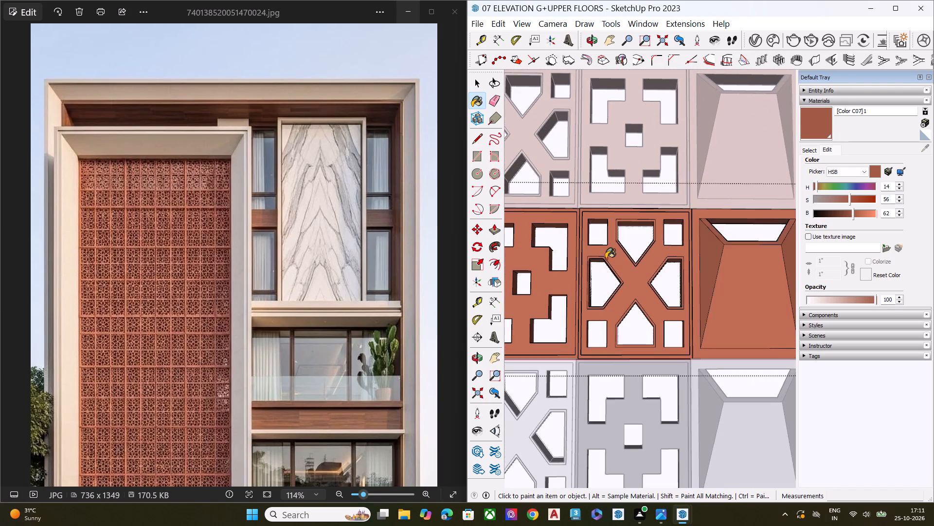
scroll(538, 250, down, 7)
scroll(704, 257, up, 8)
click(711, 258)
scroll(548, 249, down, 2)
scroll(532, 251, up, 1)
scroll(527, 251, down, 3)
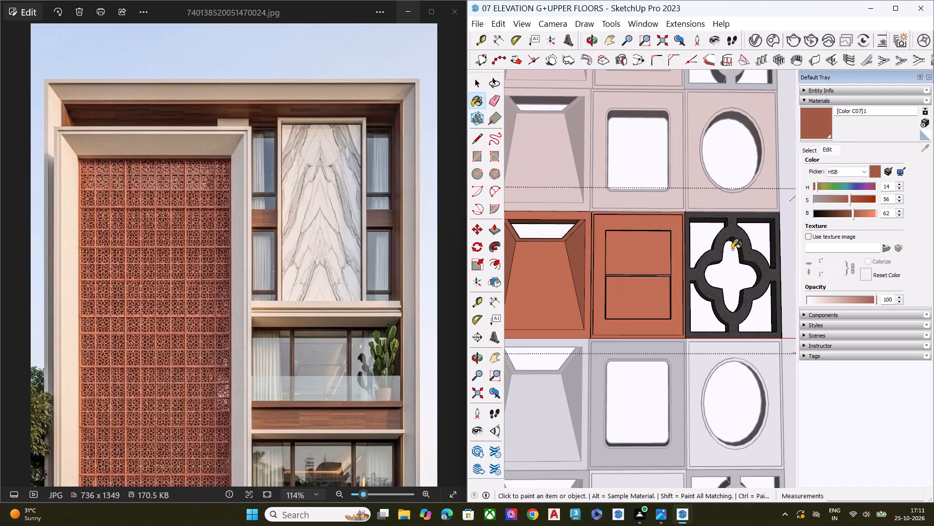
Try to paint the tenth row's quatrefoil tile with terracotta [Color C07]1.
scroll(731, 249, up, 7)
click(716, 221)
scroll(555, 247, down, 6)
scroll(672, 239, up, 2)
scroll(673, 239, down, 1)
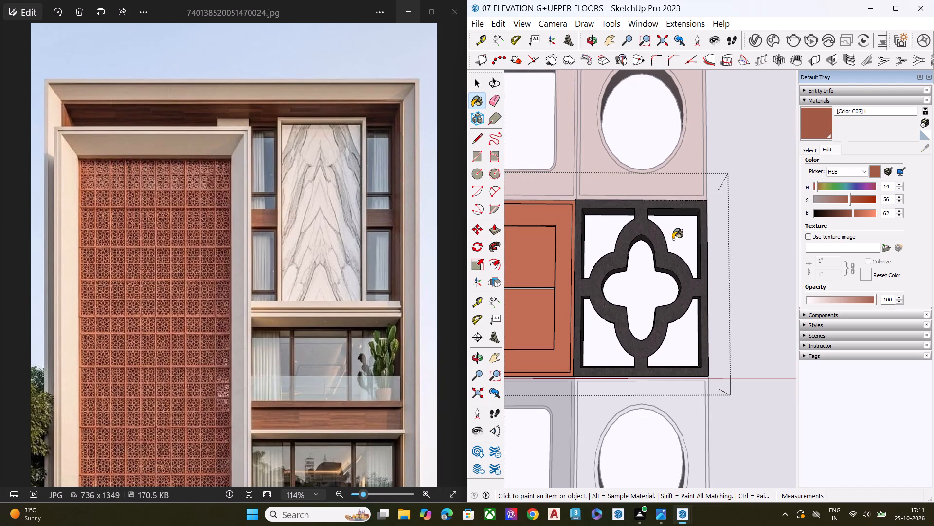
Paint the eleventh row's tiles with terracotta [Color C07]1, from the two-panel tile through the oval, leaving out the quatrefoil.
key(space)
scroll(690, 254, down, 2)
scroll(690, 254, up, 2)
scroll(690, 254, down, 14)
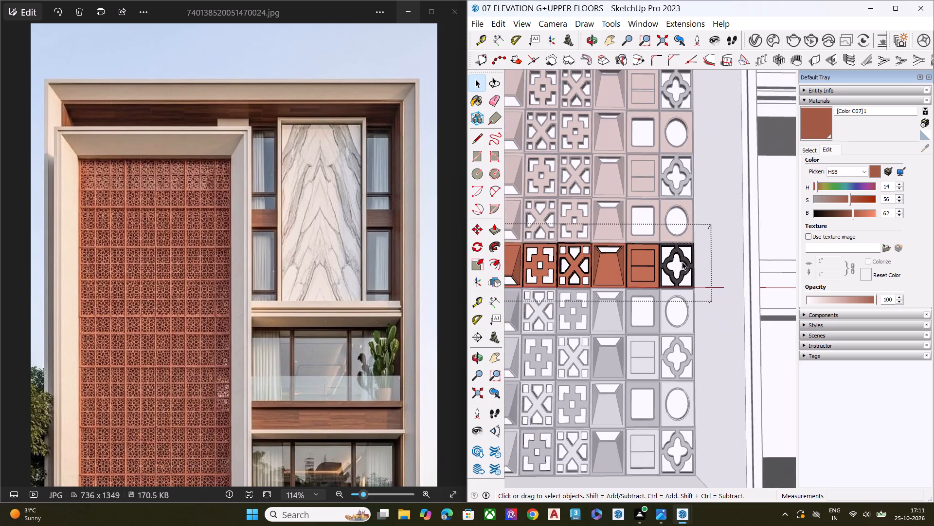
scroll(641, 257, down, 2)
scroll(632, 259, up, 1)
scroll(631, 259, down, 6)
scroll(623, 255, up, 1)
scroll(626, 243, down, 6)
click(525, 270)
scroll(609, 276, up, 2)
scroll(609, 276, down, 1)
scroll(609, 276, up, 11)
double_click(581, 269)
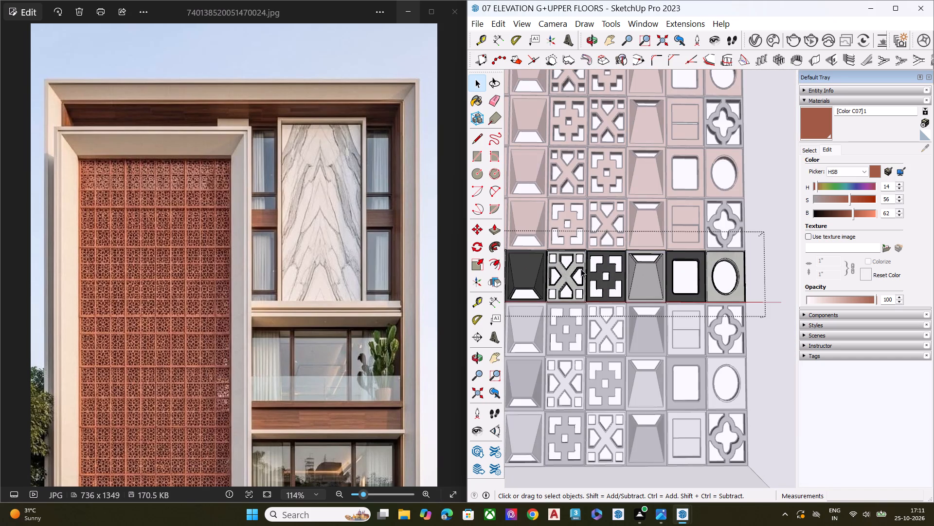
click(817, 125)
scroll(797, 149, down, 2)
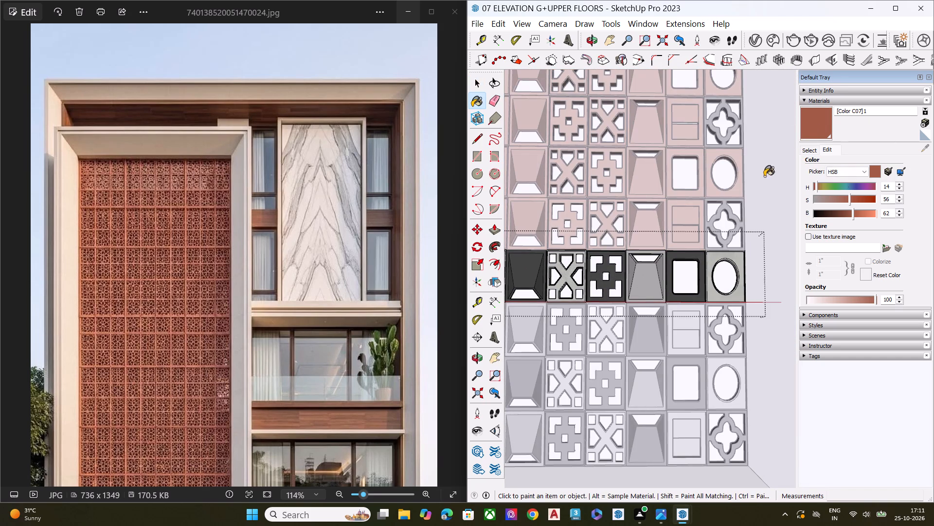
scroll(764, 176, down, 2)
scroll(538, 247, up, 4)
scroll(567, 244, down, 4)
scroll(571, 241, up, 3)
scroll(571, 241, down, 2)
scroll(571, 241, up, 3)
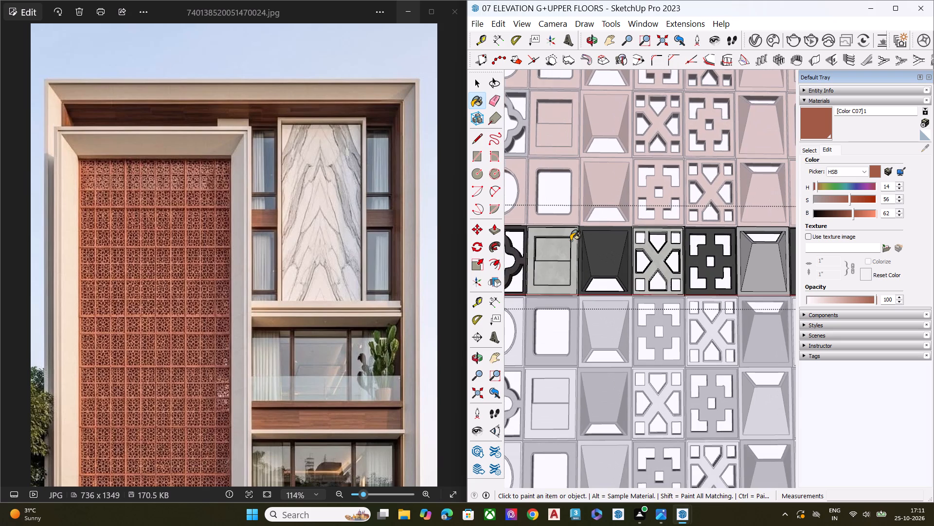
click(571, 241)
click(599, 246)
click(656, 253)
click(690, 250)
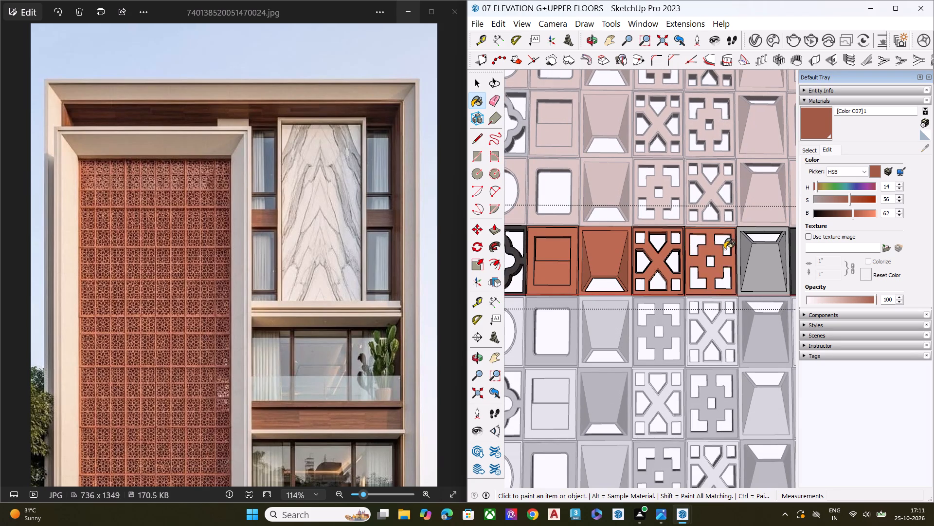
scroll(643, 250, down, 5)
scroll(698, 251, up, 3)
scroll(699, 250, down, 1)
scroll(699, 250, up, 2)
click(709, 263)
click(747, 238)
scroll(631, 244, down, 5)
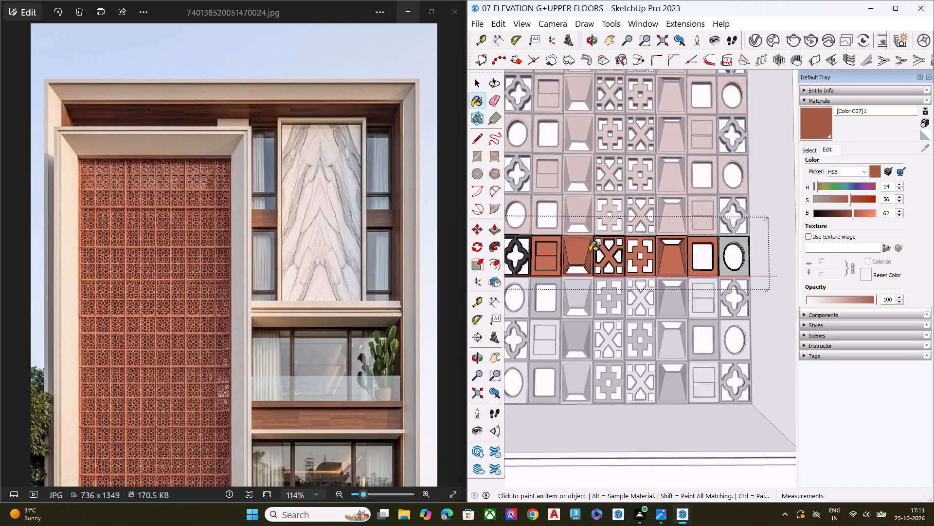
scroll(590, 252, down, 1)
scroll(684, 246, up, 7)
click(716, 242)
scroll(703, 243, down, 8)
scroll(711, 225, up, 2)
scroll(710, 226, down, 1)
scroll(708, 228, up, 1)
scroll(707, 228, down, 2)
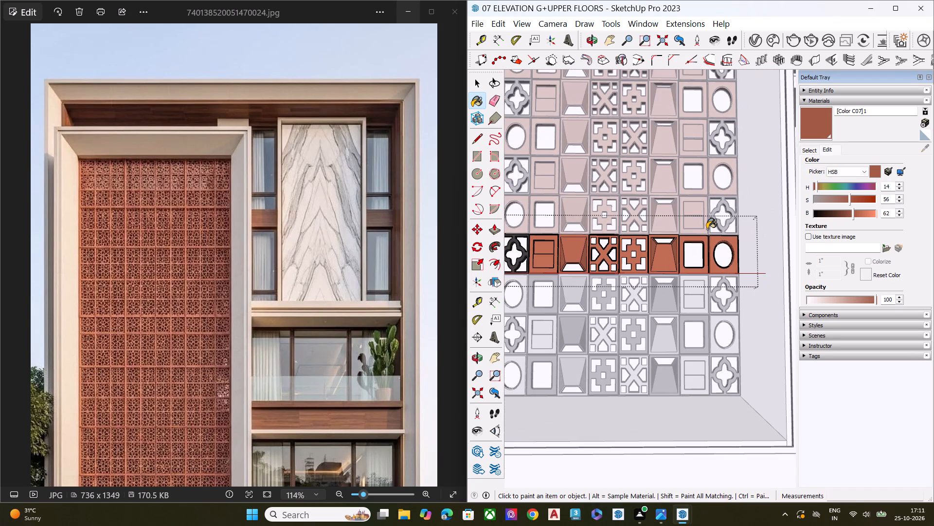
key(space)
key(space)
scroll(700, 240, down, 2)
scroll(697, 250, up, 1)
scroll(695, 256, down, 5)
scroll(486, 282, up, 3)
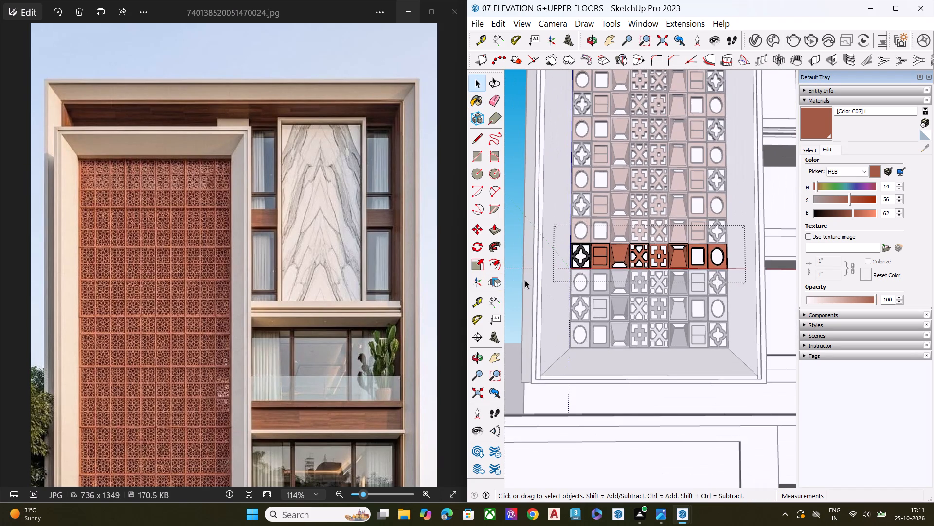
click(513, 281)
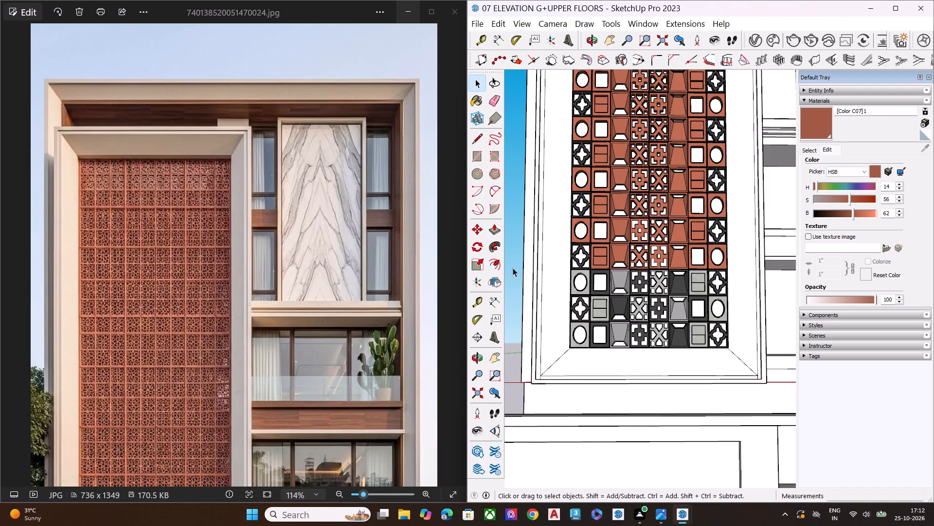
Paint the twelfth row's tiles with terracotta [Color C07]1, from the oval through the two-panel tile, leaving out the quatrefoil.
scroll(636, 306, down, 3)
middle_drag(637, 332, 620, 383)
scroll(618, 381, up, 5)
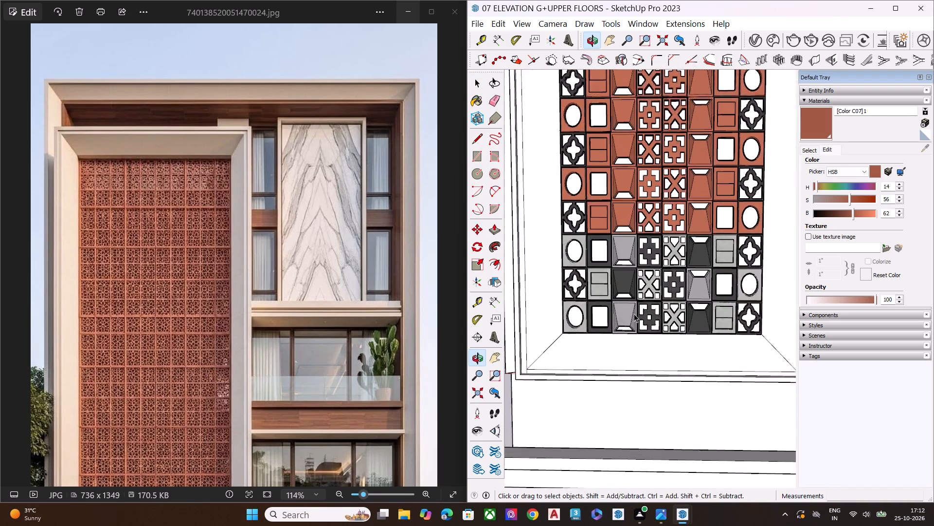
scroll(634, 314, up, 3)
click(623, 234)
double_click(626, 231)
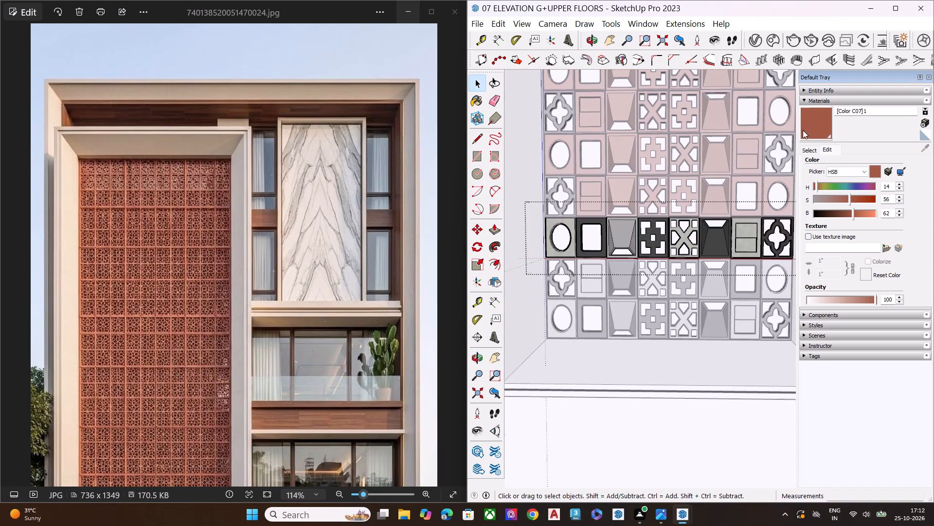
click(812, 129)
scroll(528, 268, down, 1)
scroll(527, 268, up, 4)
click(582, 211)
click(599, 208)
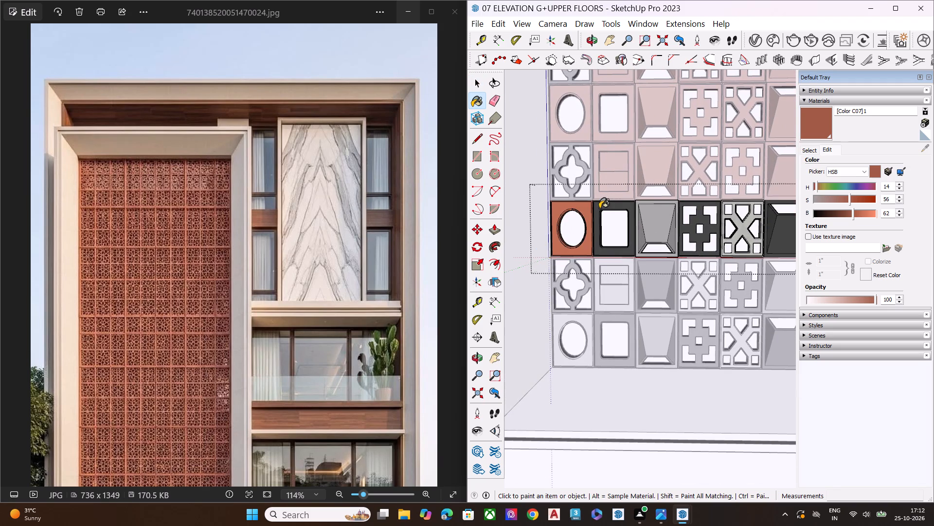
click(695, 223)
click(664, 227)
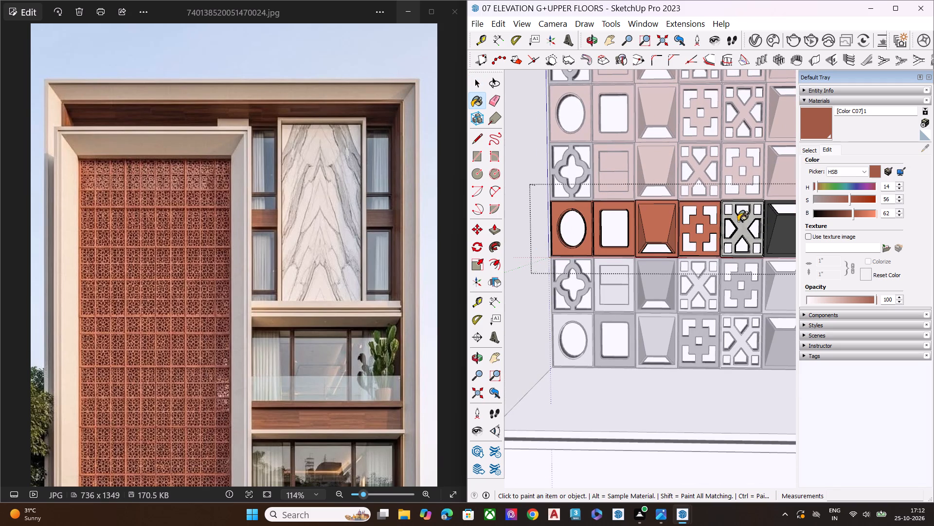
click(738, 222)
scroll(532, 252, down, 5)
scroll(657, 253, up, 2)
scroll(526, 266, down, 8)
middle_drag(632, 298, 678, 258)
scroll(680, 251, up, 3)
scroll(678, 246, down, 2)
scroll(678, 246, up, 4)
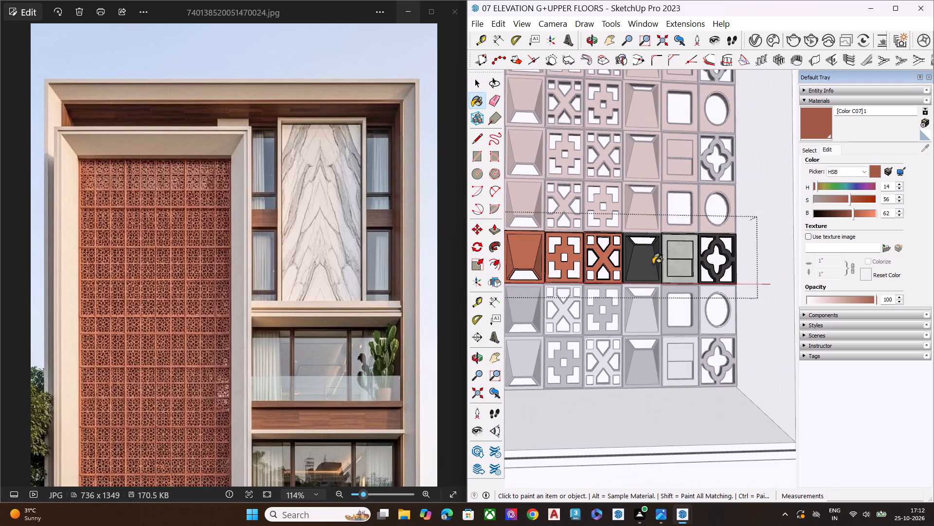
click(648, 266)
click(670, 255)
scroll(691, 261, down, 6)
key(space)
middle_drag(624, 302, 604, 302)
scroll(602, 294, up, 3)
scroll(600, 294, down, 5)
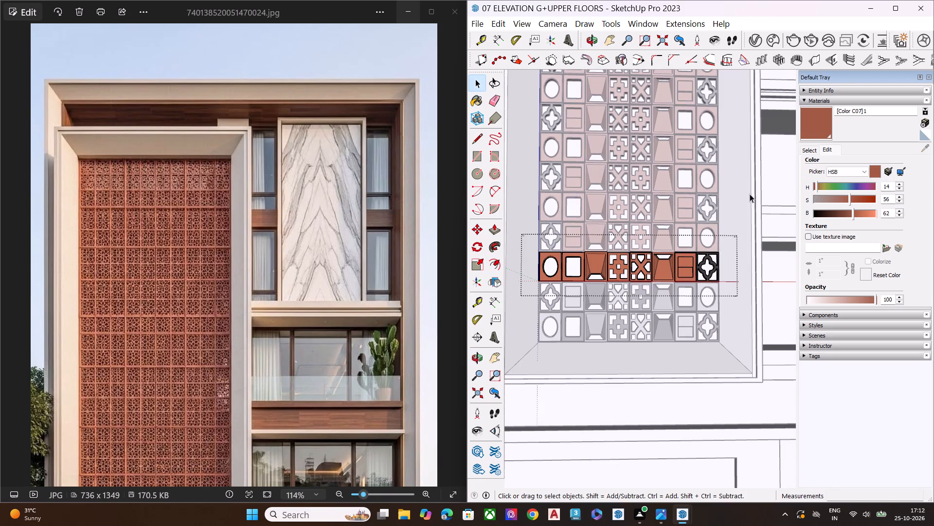
click(816, 132)
Close the reference image and enlarge the model window to fill the screen.
click(449, 17)
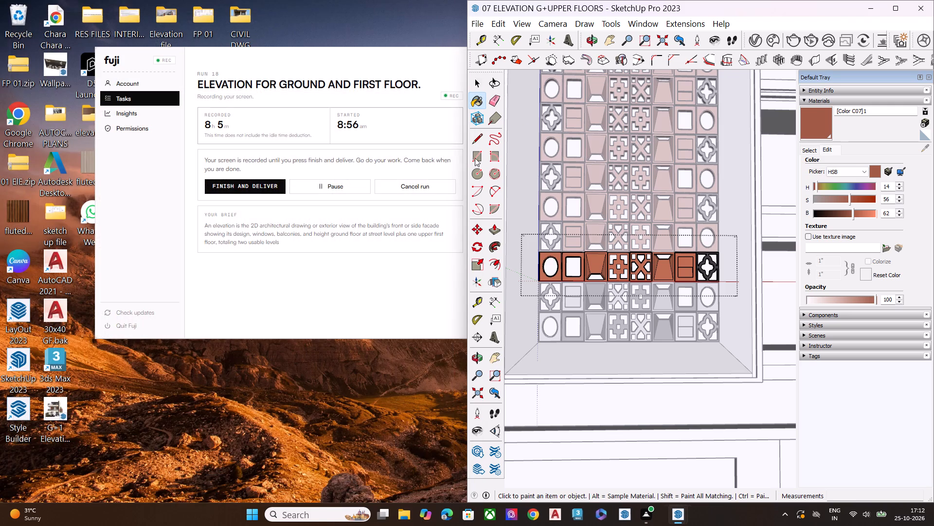
click(897, 12)
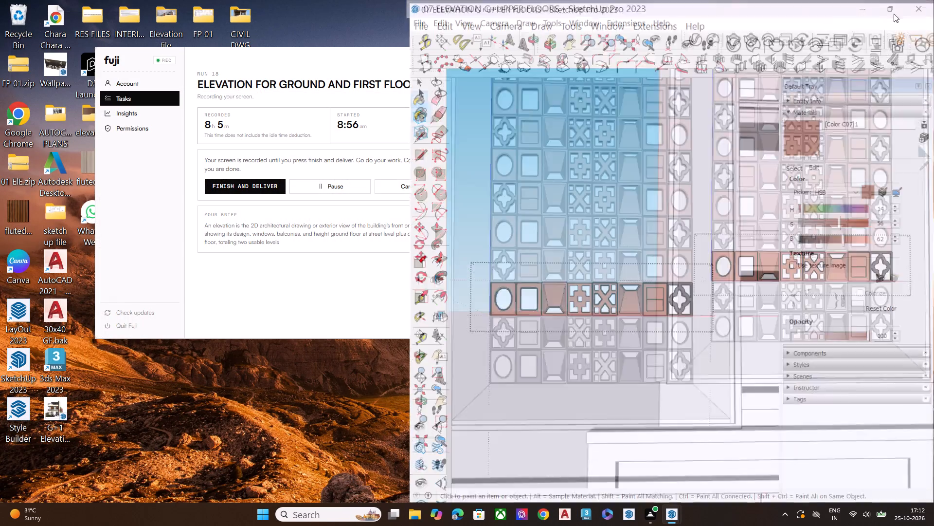
Paint the thirteenth row's tiles with terracotta [Color C07]1, from the two-panel tile through the rounded-rectangle tile, leaving out the oval.
scroll(330, 293, up, 3)
key(space)
click(181, 301)
scroll(361, 294, up, 6)
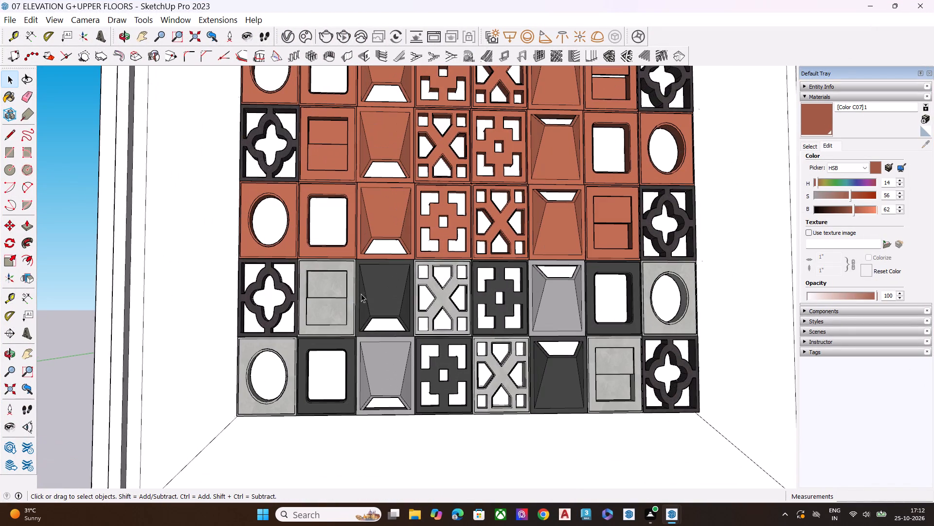
click(364, 289)
double_click(392, 279)
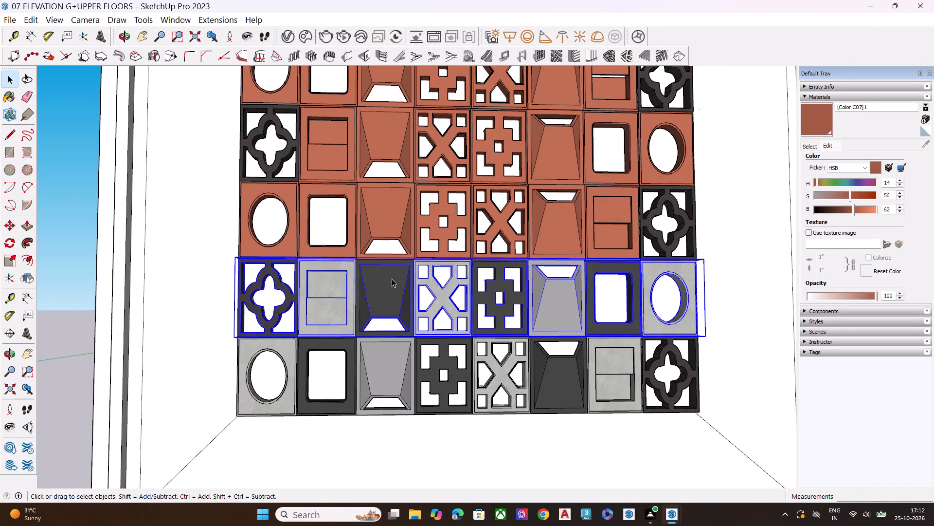
click(833, 125)
click(827, 124)
scroll(285, 298, up, 2)
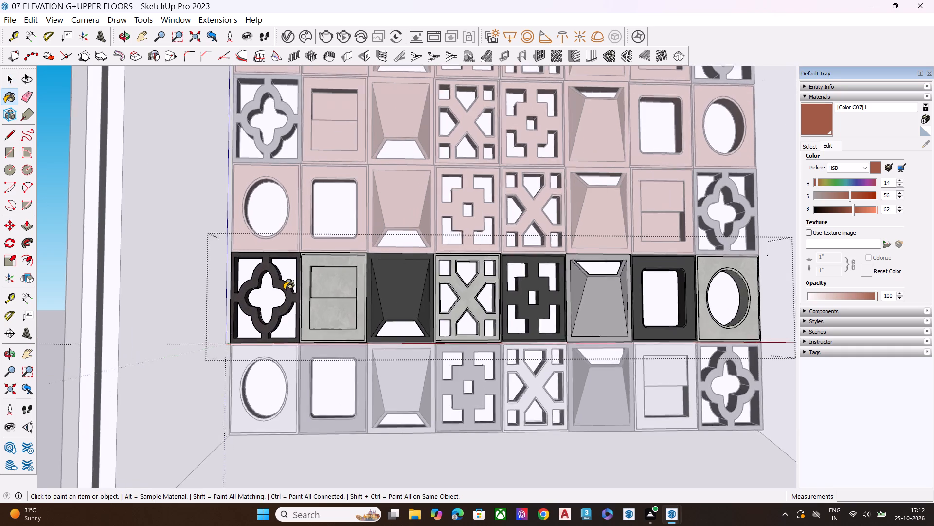
scroll(284, 290, up, 2)
click(277, 281)
click(316, 285)
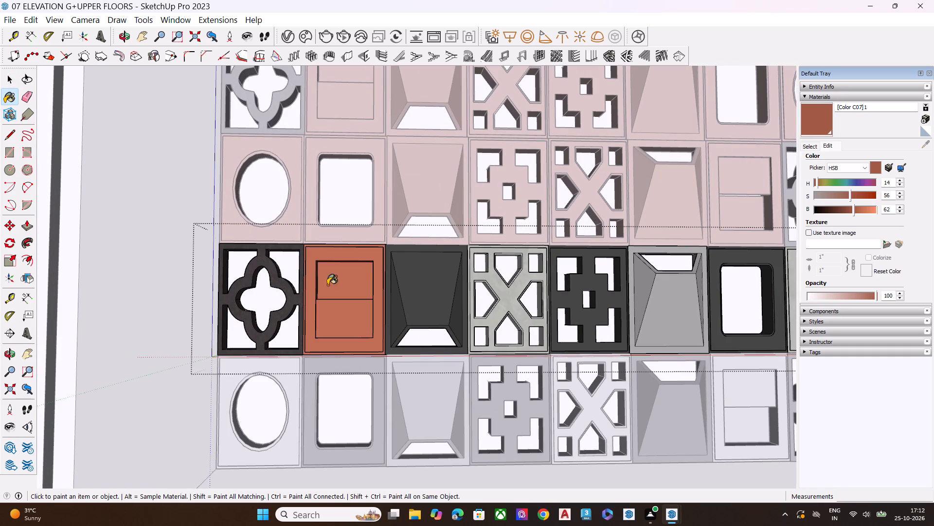
click(407, 282)
click(497, 288)
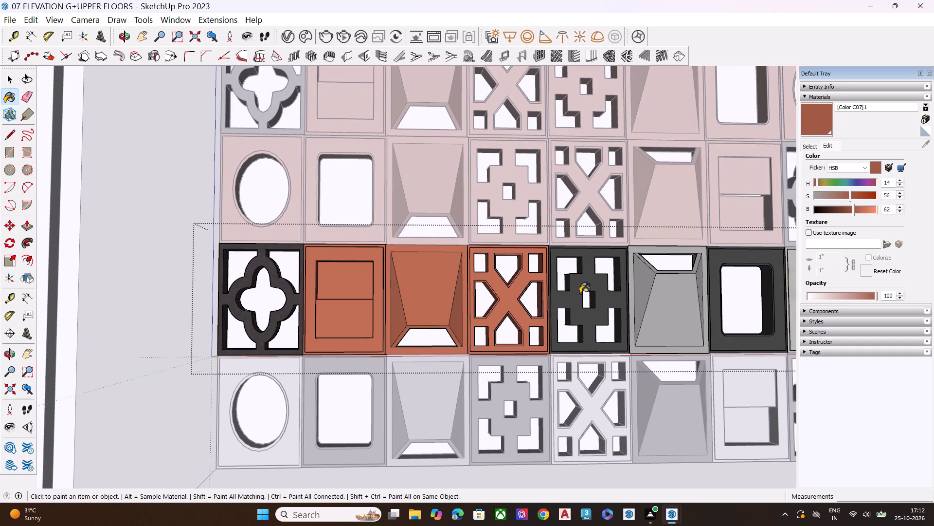
click(581, 286)
click(649, 291)
click(722, 263)
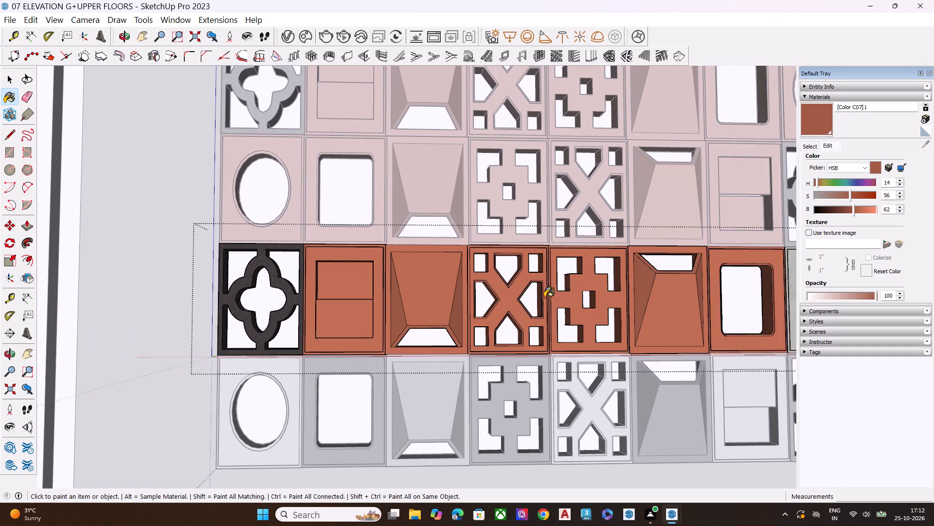
scroll(422, 320, down, 5)
key(space)
click(113, 328)
Paint the bottom row's tiles with terracotta [Color C07]1, from the oval through the two-panel tile, and leave the row's group.
scroll(407, 303, down, 6)
scroll(508, 332, up, 5)
scroll(508, 332, down, 1)
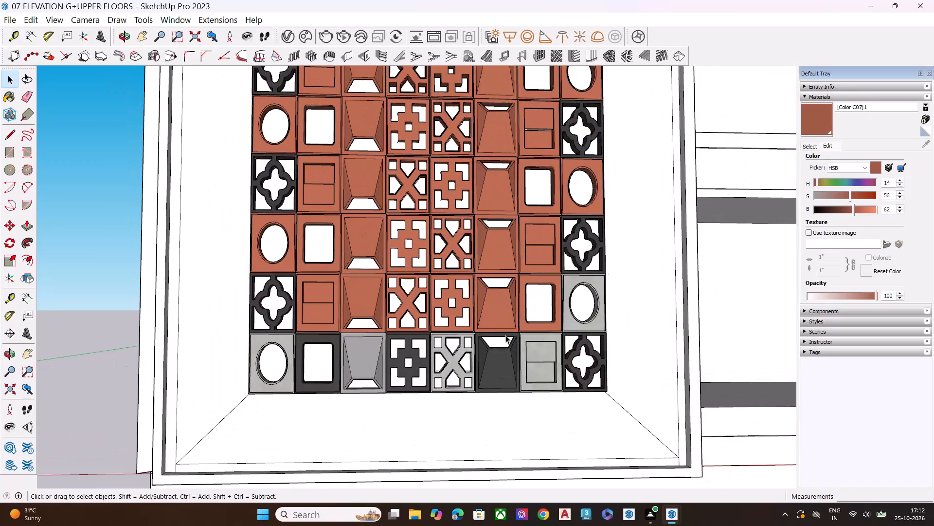
double_click(496, 349)
click(813, 118)
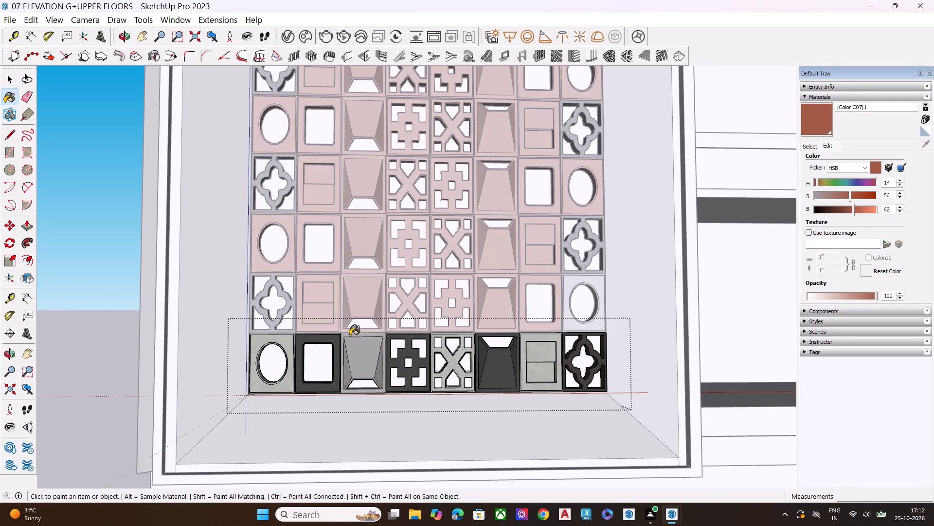
scroll(329, 339, up, 1)
scroll(323, 339, down, 1)
scroll(323, 339, up, 3)
click(270, 345)
click(297, 344)
click(380, 352)
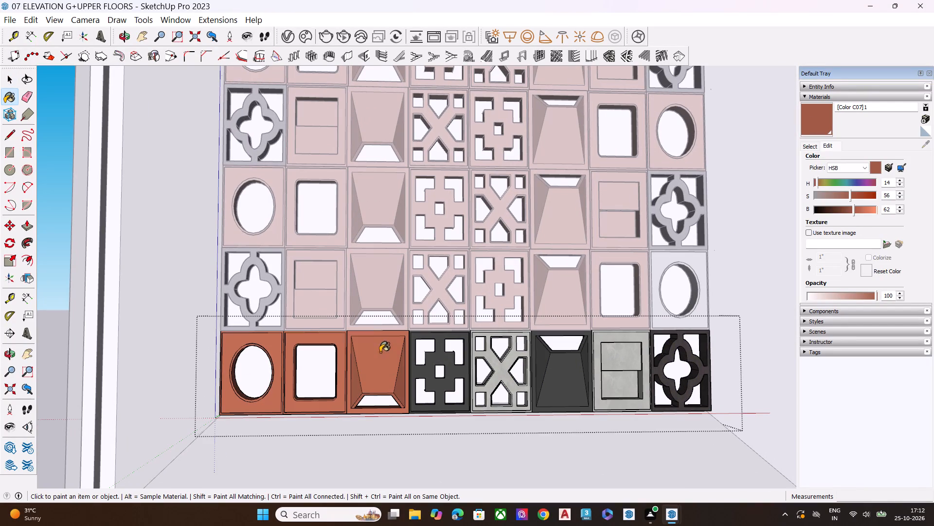
scroll(444, 354, up, 3)
click(442, 356)
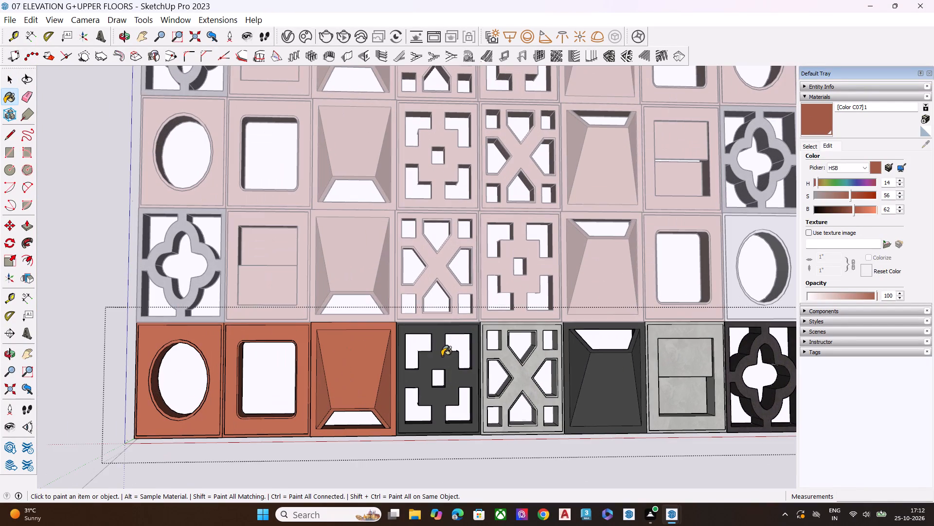
scroll(468, 339, up, 4)
click(521, 365)
click(640, 375)
scroll(272, 327, down, 6)
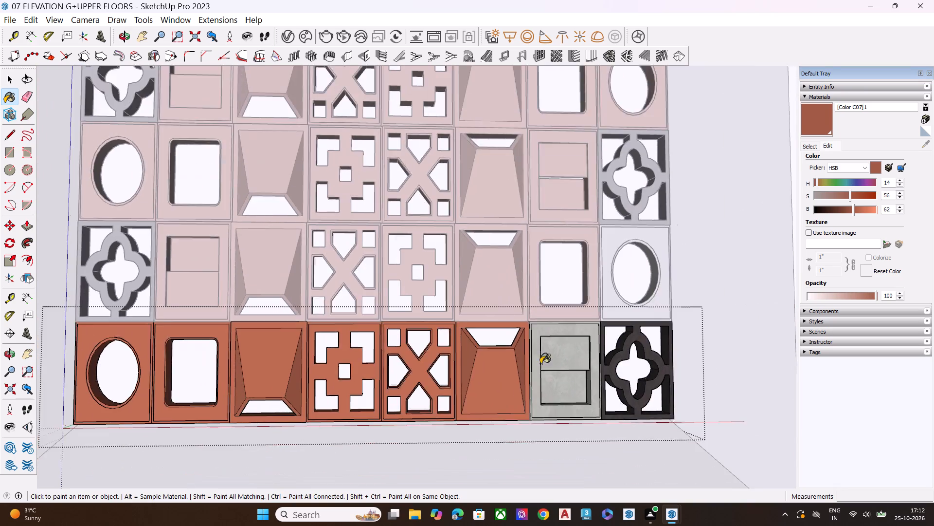
scroll(581, 367, up, 6)
click(574, 361)
click(629, 363)
scroll(554, 353, down, 8)
key(space)
scroll(543, 383, up, 1)
scroll(543, 384, down, 8)
key(space)
key(space)
scroll(462, 341, down, 1)
scroll(462, 341, up, 1)
scroll(462, 341, down, 3)
scroll(467, 349, up, 1)
scroll(467, 351, down, 3)
scroll(421, 412, down, 5)
scroll(453, 323, down, 7)
middle_drag(490, 386, 405, 431)
scroll(447, 389, up, 4)
middle_drag(467, 409, 491, 392)
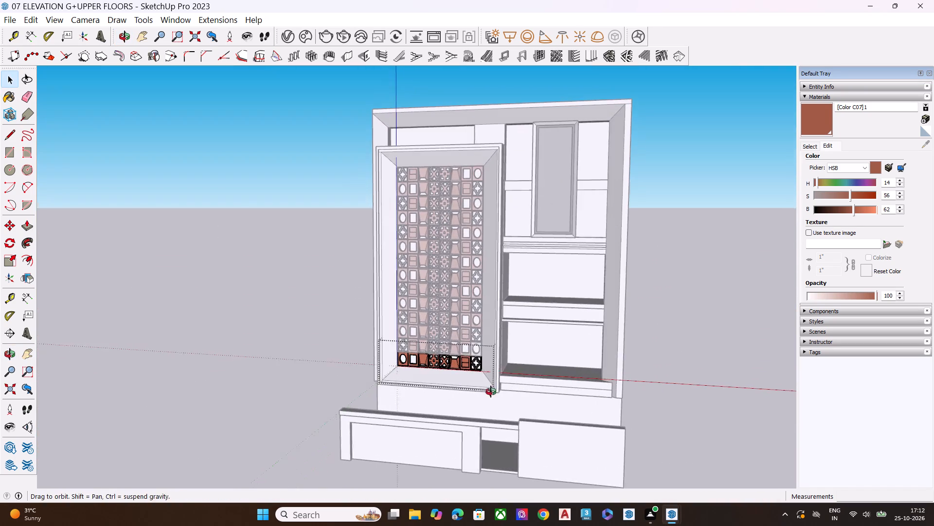
middle_drag(491, 392, 522, 388)
click(640, 370)
Examine the painted tile screen and the whole facade from different angles.
key(space)
scroll(652, 389, down, 1)
scroll(649, 392, up, 1)
scroll(648, 393, down, 3)
middle_drag(654, 390, 633, 414)
scroll(539, 315, up, 2)
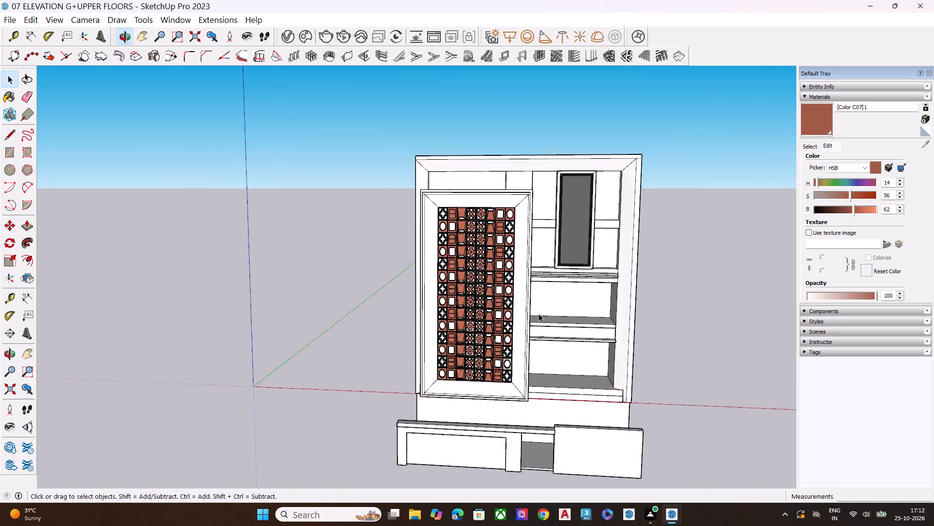
scroll(539, 314, up, 5)
scroll(469, 326, down, 7)
middle_drag(452, 370, 539, 378)
key(space)
click(652, 328)
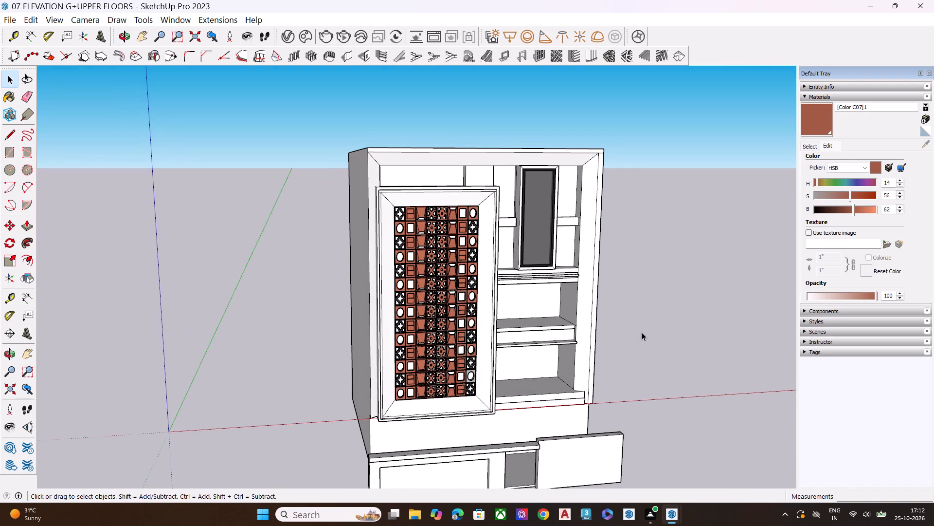
Paint the backing panel seen through the tile screen's openings with dark grey Color M07.
scroll(533, 207, up, 1)
scroll(533, 199, down, 1)
scroll(533, 199, up, 4)
scroll(533, 196, down, 1)
scroll(533, 196, up, 4)
middle_drag(552, 346, 426, 357)
scroll(407, 350, down, 7)
scroll(383, 412, up, 8)
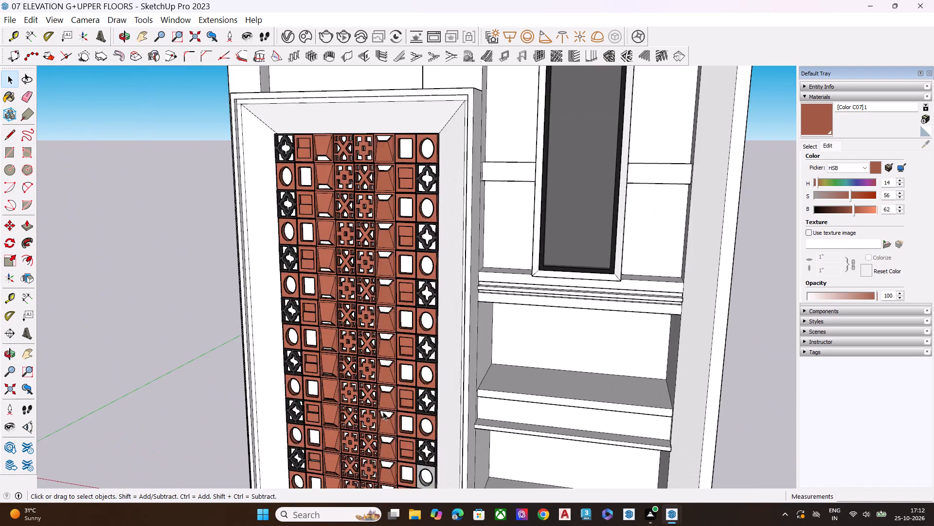
middle_drag(394, 412, 637, 303)
scroll(502, 300, up, 2)
key(space)
scroll(465, 295, down, 6)
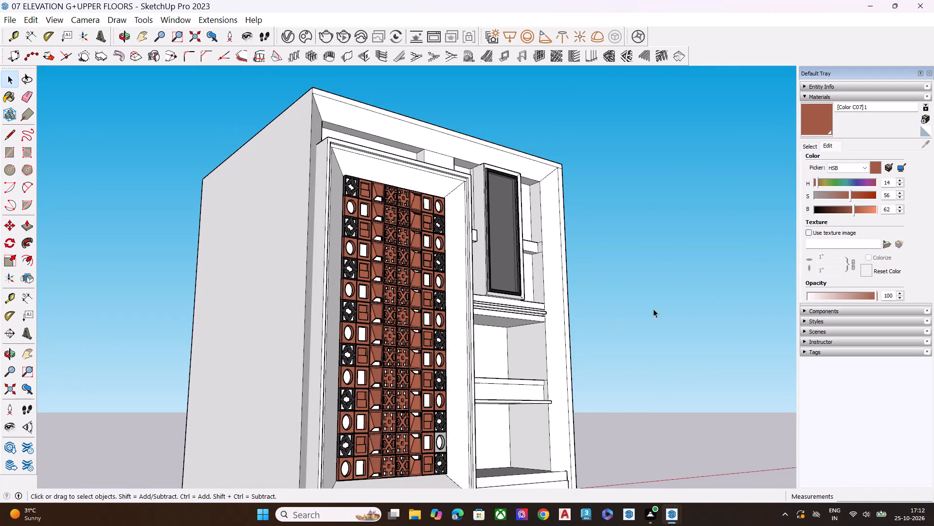
click(812, 147)
scroll(853, 233, down, 9)
scroll(854, 237, up, 1)
scroll(854, 237, down, 2)
scroll(854, 237, up, 1)
scroll(854, 237, down, 2)
scroll(828, 218, up, 3)
scroll(842, 225, down, 2)
click(885, 210)
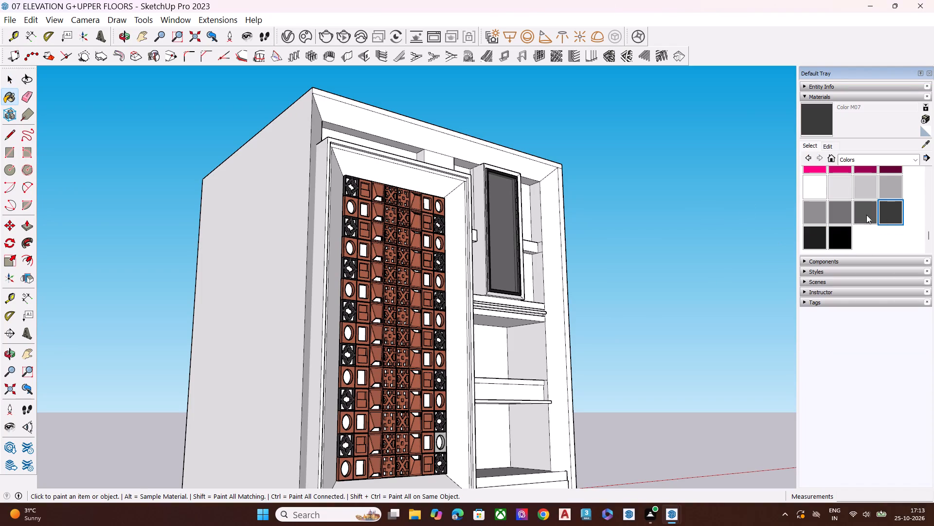
scroll(443, 182, down, 1)
scroll(443, 182, up, 5)
scroll(414, 217, down, 1)
scroll(414, 217, up, 5)
click(446, 221)
Lighten the backing panel's Color M07 by setting its brightness to 45.
scroll(446, 229, down, 6)
key(space)
middle_drag(470, 275, 236, 282)
scroll(236, 282, up, 2)
scroll(244, 275, down, 5)
scroll(373, 260, up, 1)
scroll(386, 265, down, 2)
middle_drag(417, 282, 478, 325)
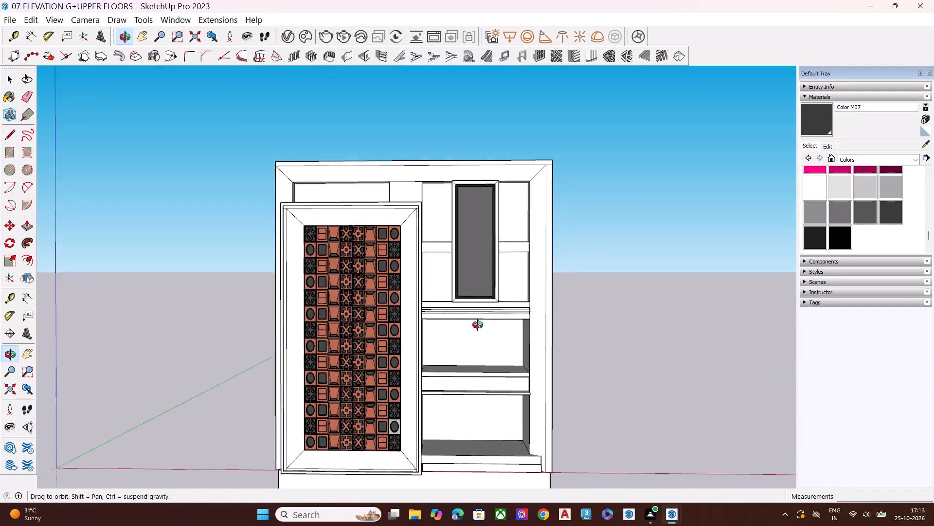
middle_drag(478, 325, 490, 312)
scroll(310, 193, up, 7)
scroll(372, 216, down, 4)
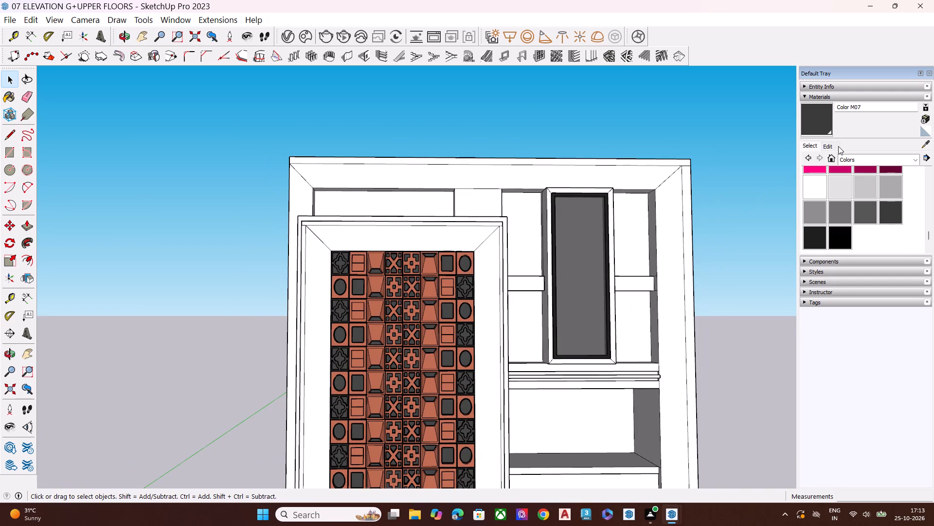
click(830, 148)
drag(825, 207, 862, 214)
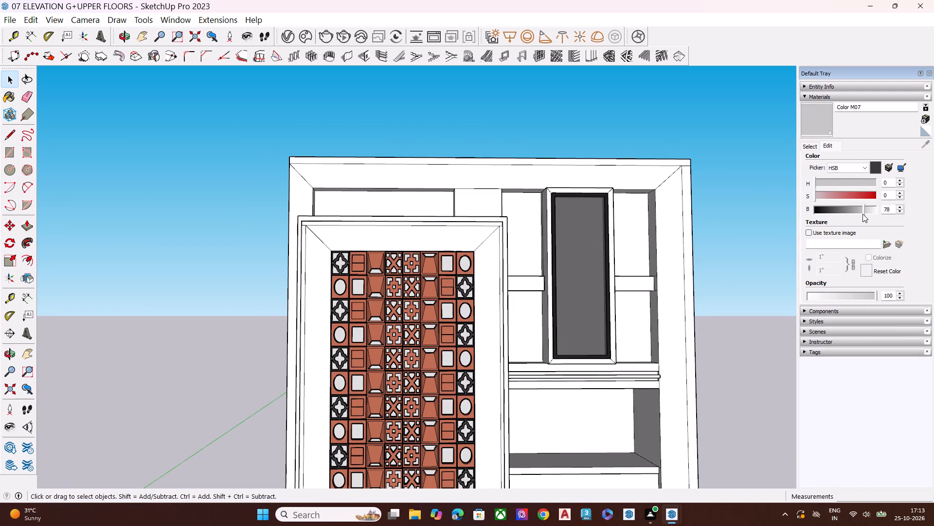
drag(862, 214, 852, 216)
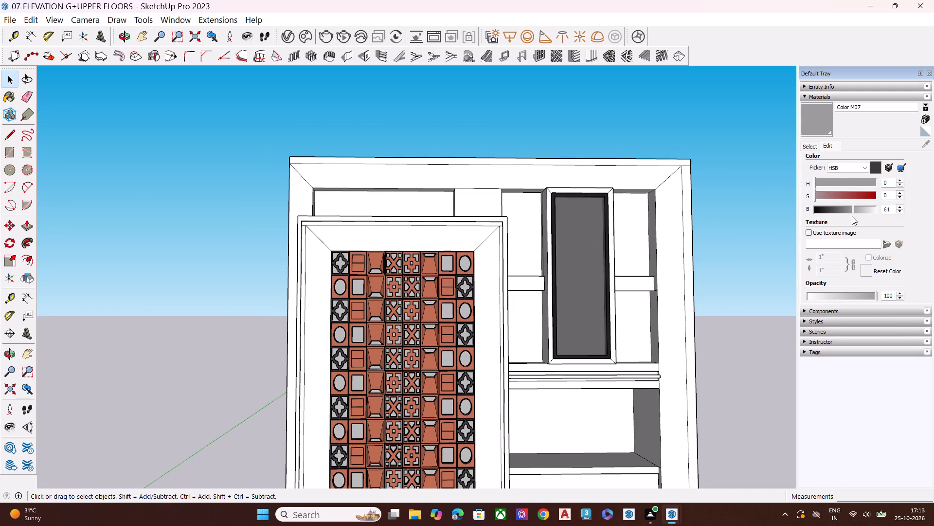
drag(852, 216, 848, 220)
drag(848, 220, 846, 221)
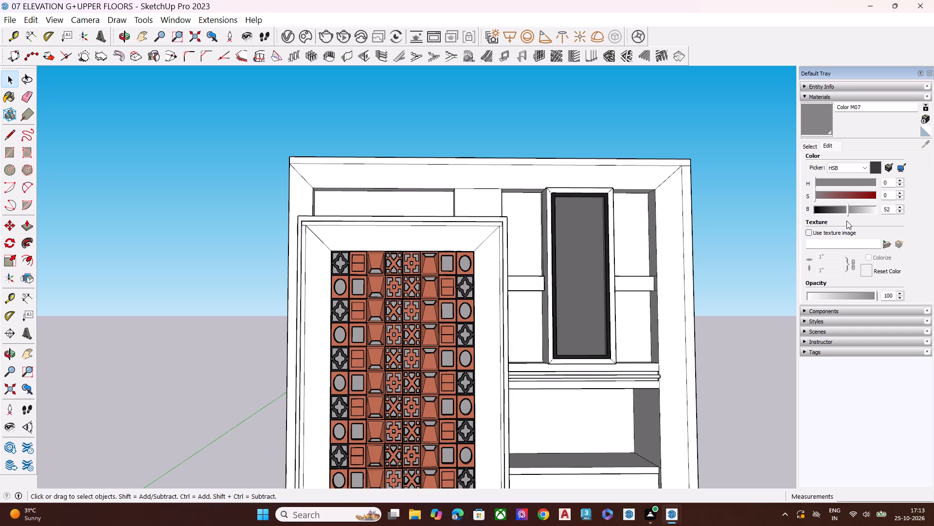
drag(846, 221, 843, 223)
key(space)
click(755, 282)
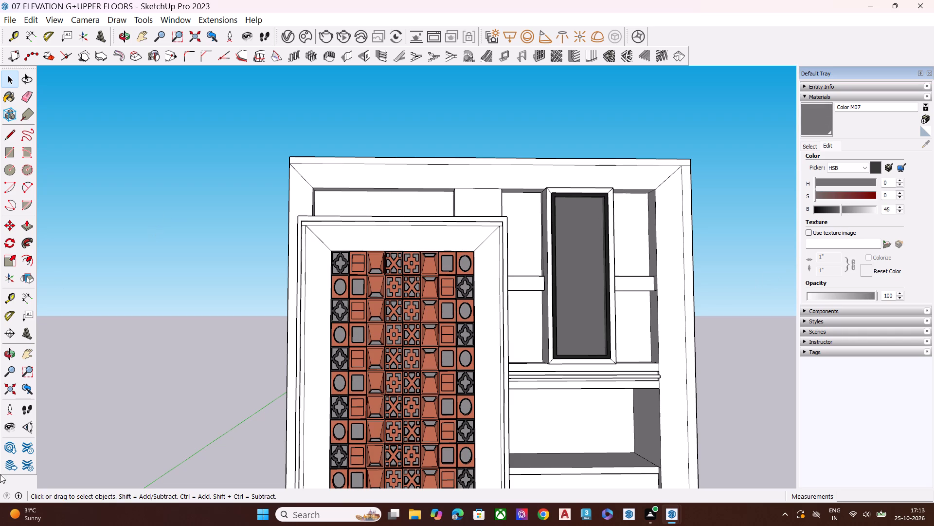
Examine the grey backing behind the terracotta tiles and the upper facade from different distances and angles.
scroll(411, 246, down, 7)
scroll(413, 382, up, 7)
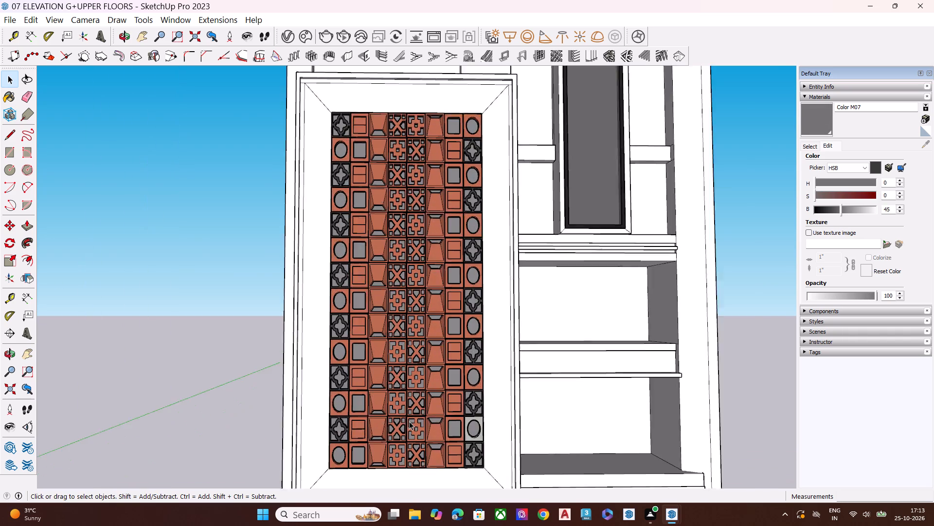
scroll(409, 421, up, 2)
middle_drag(398, 389, 386, 369)
key(space)
scroll(401, 303, down, 8)
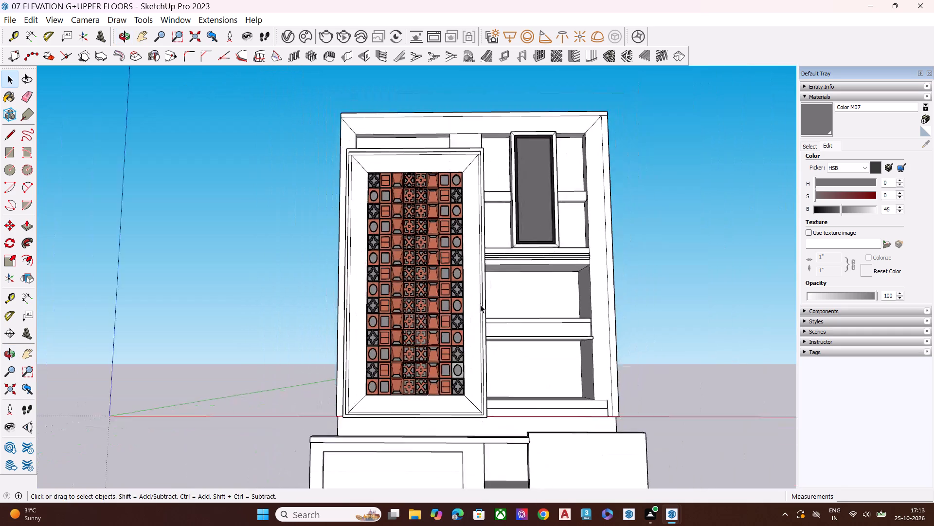
middle_drag(480, 305, 429, 376)
scroll(441, 239, up, 1)
scroll(442, 237, down, 1)
scroll(445, 233, up, 6)
scroll(394, 259, down, 3)
scroll(397, 237, up, 3)
scroll(397, 237, down, 2)
scroll(397, 237, up, 3)
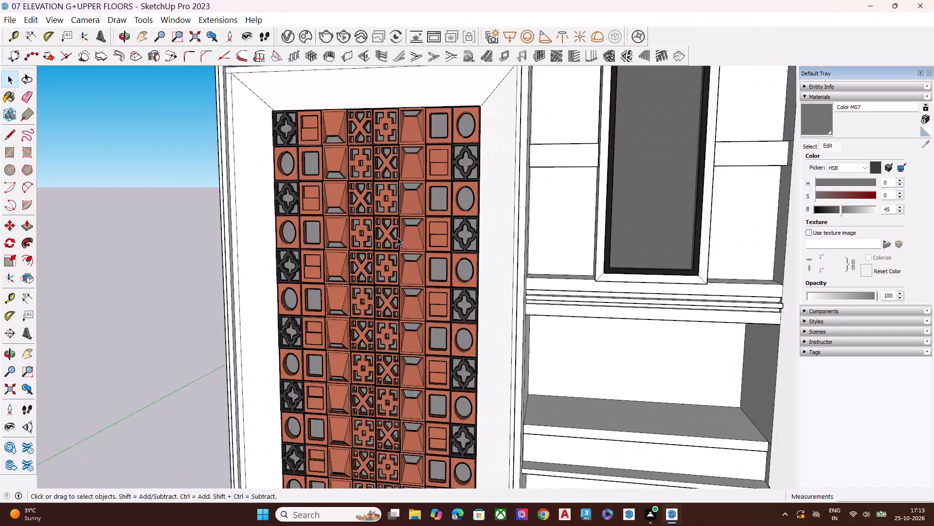
scroll(342, 231, up, 4)
scroll(342, 231, down, 1)
scroll(342, 231, up, 4)
scroll(343, 233, down, 1)
scroll(347, 236, up, 1)
scroll(384, 246, down, 7)
middle_drag(418, 280, 480, 294)
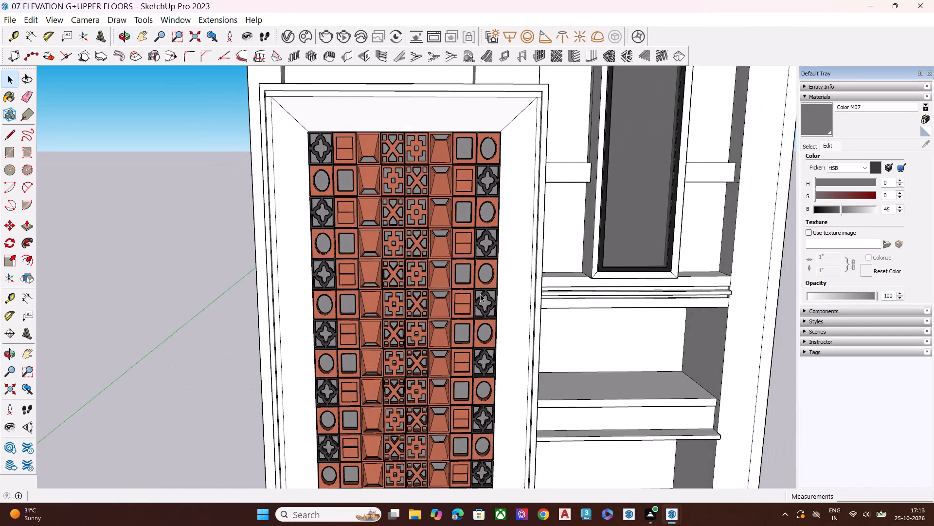
scroll(426, 276, down, 7)
middle_drag(463, 338, 457, 267)
scroll(457, 267, up, 2)
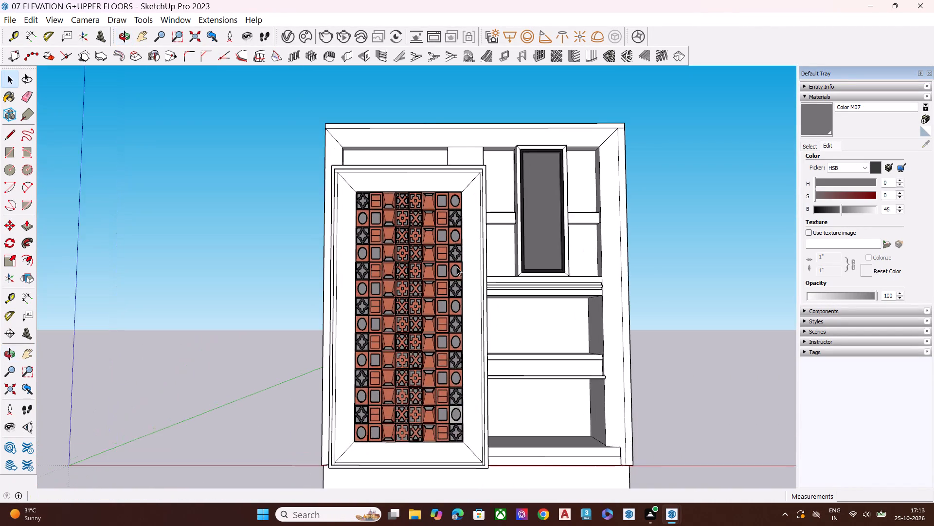
scroll(555, 198, up, 5)
scroll(466, 261, down, 7)
middle_drag(550, 251, 482, 297)
scroll(494, 229, up, 6)
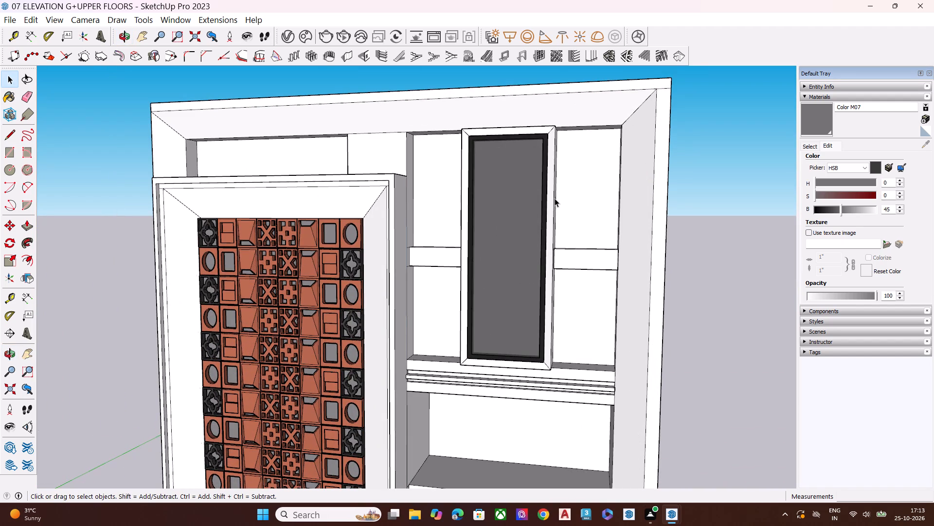
scroll(850, 184, up, 1)
scroll(681, 121, down, 4)
middle_drag(642, 243, 696, 193)
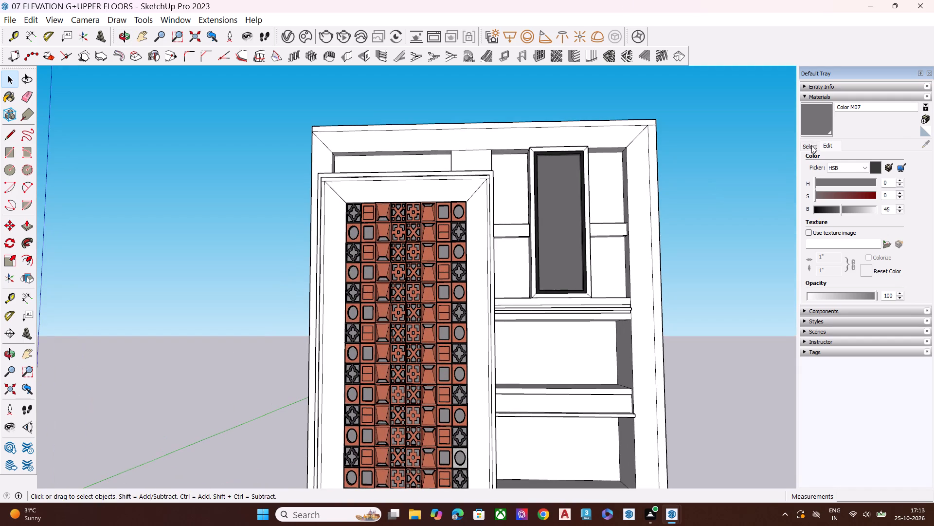
Browse the swatches in the Colors material collection.
click(811, 146)
scroll(849, 192, up, 3)
scroll(849, 192, down, 1)
scroll(849, 192, up, 4)
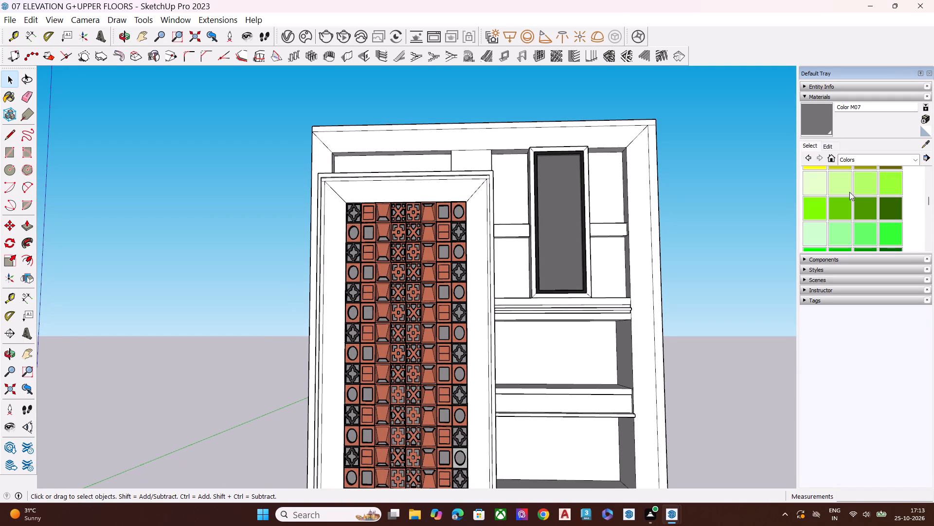
scroll(849, 192, up, 2)
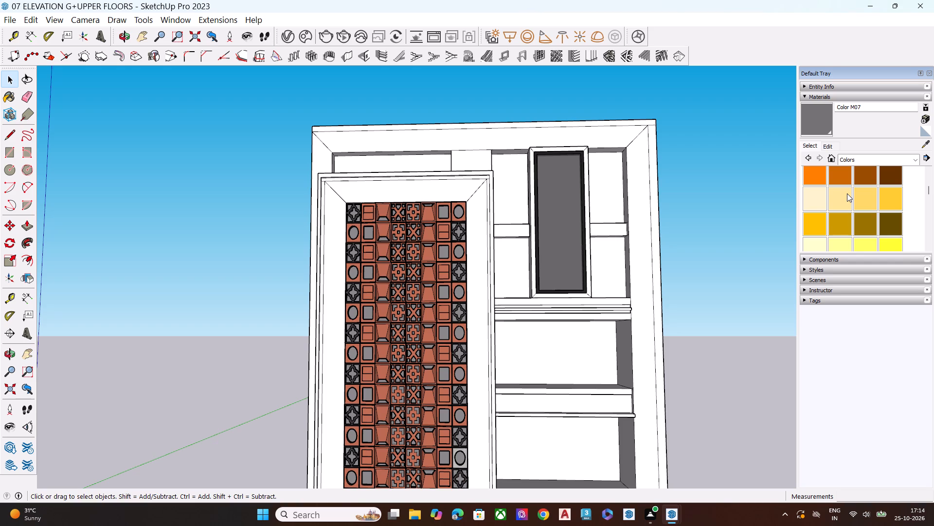
scroll(905, 173, down, 2)
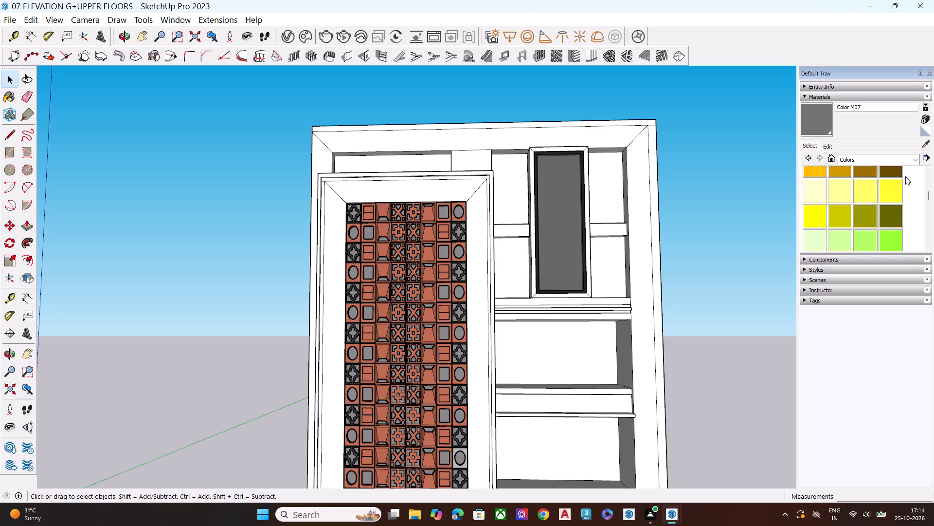
scroll(905, 176, down, 2)
Erase the short stray edges between the bevel and the groove at the tile screen frame's two upper corners.
middle_drag(670, 226, 658, 285)
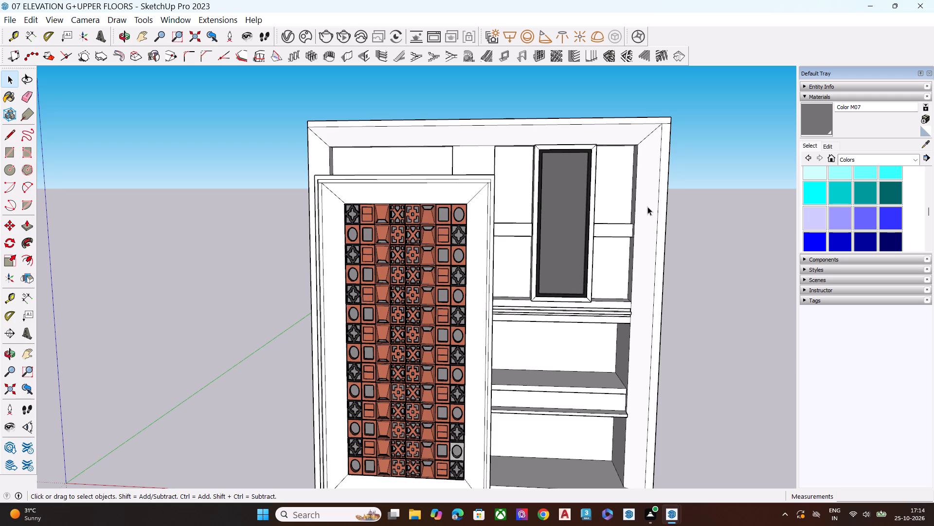
scroll(548, 250, down, 3)
middle_drag(526, 282, 525, 248)
scroll(521, 250, up, 6)
scroll(514, 254, down, 1)
scroll(514, 254, up, 1)
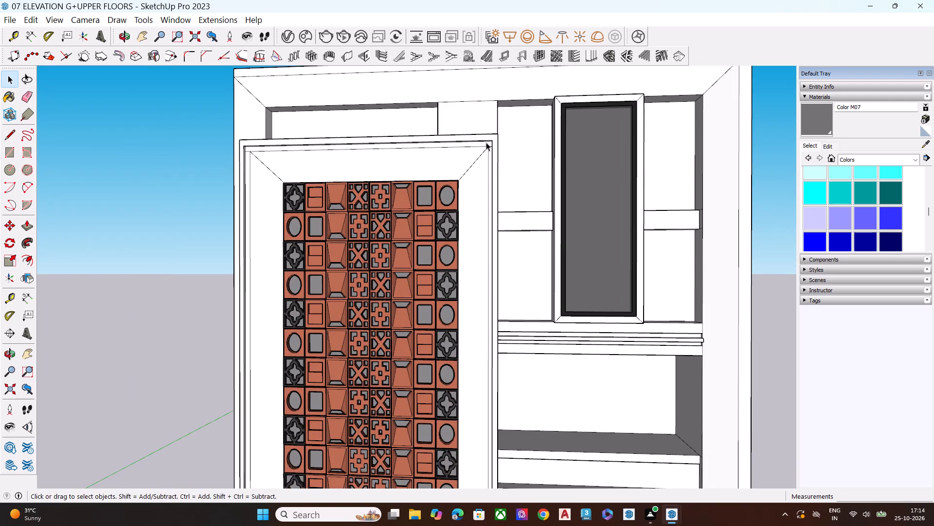
middle_drag(492, 151, 499, 169)
scroll(499, 169, up, 5)
scroll(489, 158, down, 2)
scroll(489, 158, up, 3)
middle_drag(488, 160, 528, 149)
scroll(503, 151, down, 1)
scroll(499, 151, up, 5)
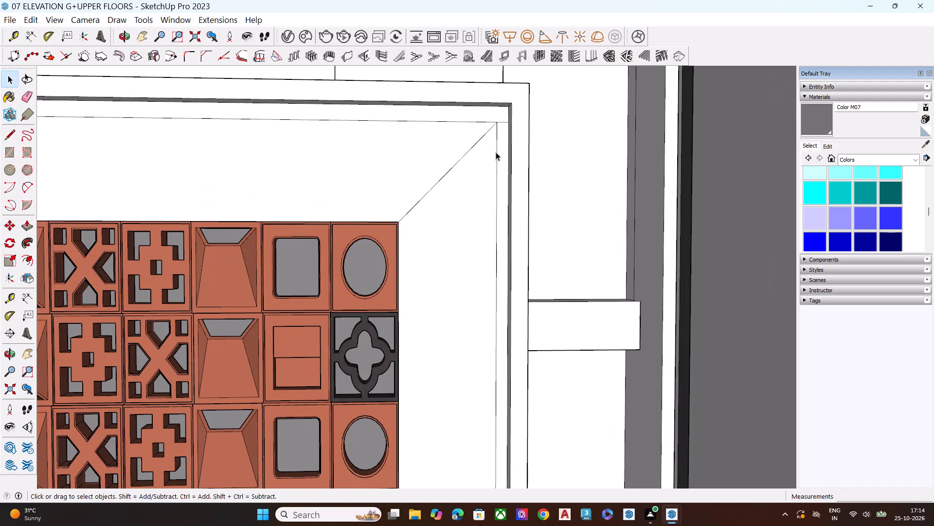
key(e)
scroll(498, 129, up, 7)
click(503, 119)
scroll(547, 139, down, 3)
scroll(567, 162, up, 1)
scroll(570, 165, down, 6)
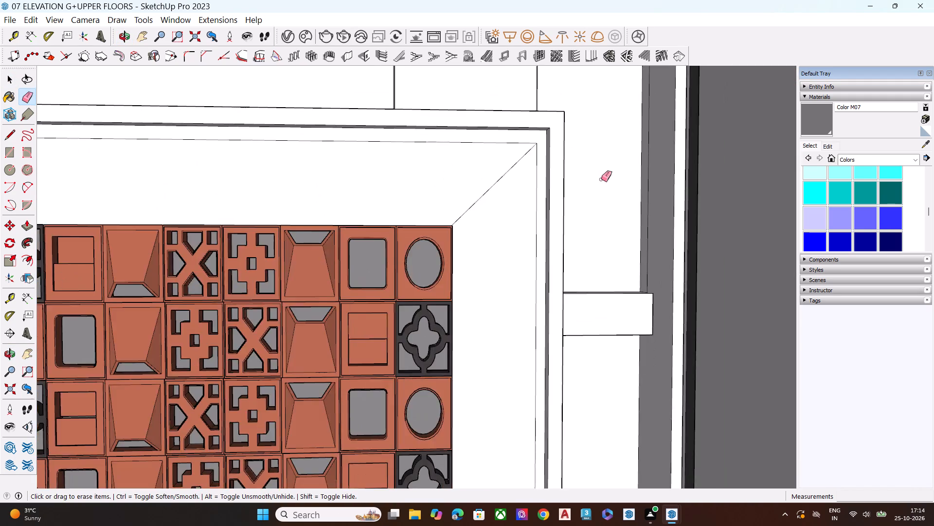
scroll(601, 179, down, 3)
scroll(346, 171, up, 10)
scroll(209, 171, down, 2)
scroll(211, 173, up, 1)
scroll(213, 173, down, 3)
scroll(129, 159, up, 5)
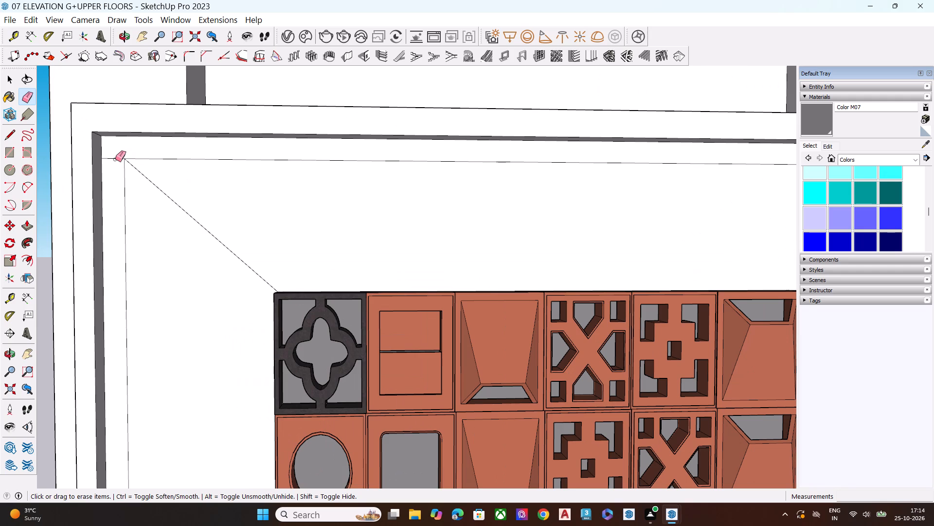
click(115, 156)
click(114, 159)
Erase the short stray edges between the bevel and the groove at the tile screen frame's two lower corners.
scroll(229, 152, down, 1)
scroll(241, 152, up, 1)
scroll(252, 152, down, 3)
scroll(277, 152, up, 1)
scroll(279, 151, down, 2)
scroll(483, 139, down, 3)
scroll(475, 147, up, 1)
scroll(474, 148, down, 5)
scroll(404, 182, down, 7)
scroll(455, 168, down, 7)
scroll(458, 365, up, 3)
scroll(458, 368, down, 1)
scroll(460, 370, up, 6)
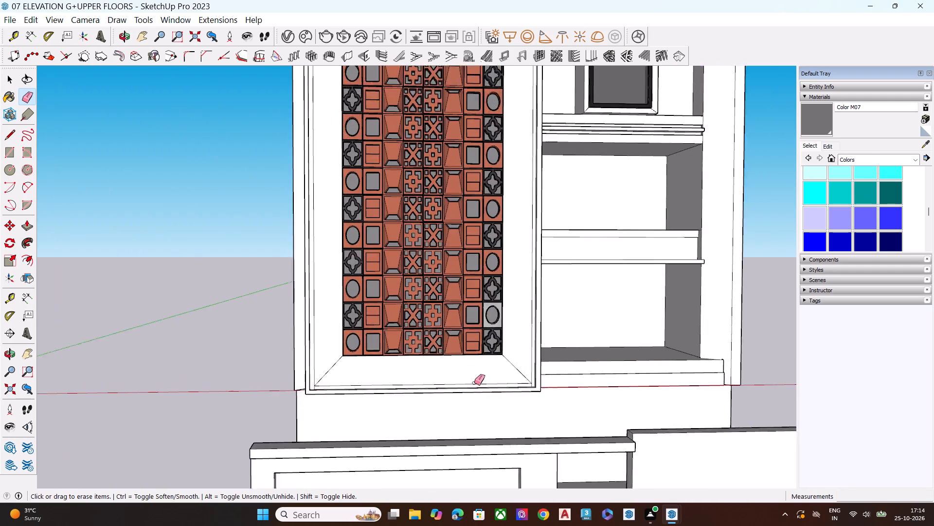
scroll(474, 383, up, 1)
scroll(532, 390, down, 2)
scroll(534, 390, up, 11)
click(538, 378)
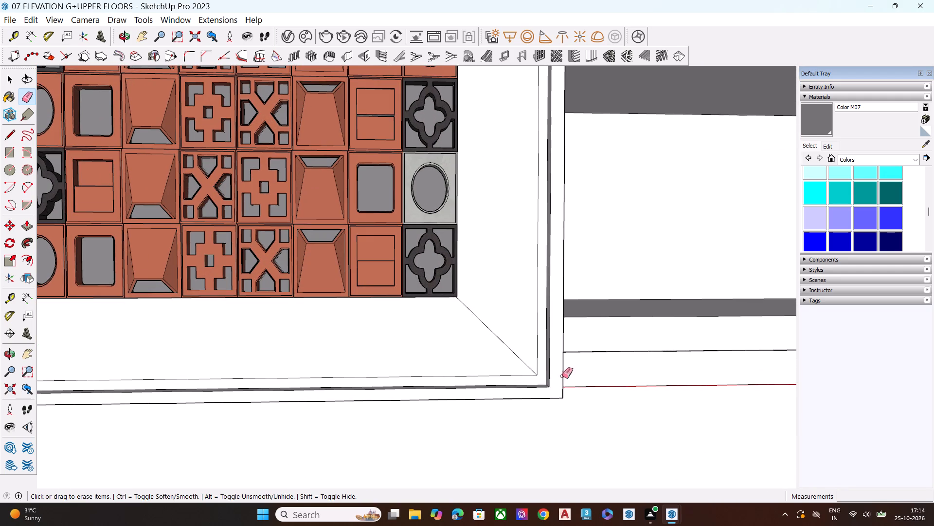
scroll(592, 364, down, 1)
scroll(596, 364, up, 1)
scroll(598, 365, down, 2)
scroll(606, 367, up, 1)
scroll(611, 368, down, 3)
scroll(607, 356, up, 1)
scroll(607, 356, down, 3)
scroll(191, 373, up, 7)
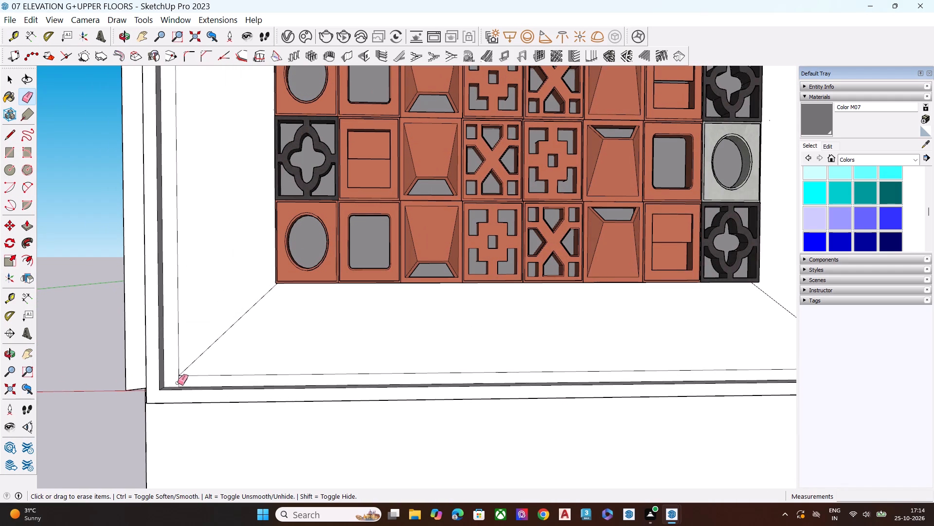
click(179, 382)
key(space)
Examine the cleaned frame corners and the lower part of the facade from different angles.
scroll(193, 352, down, 5)
scroll(243, 308, down, 1)
scroll(243, 308, up, 2)
scroll(244, 308, down, 5)
middle_drag(267, 344, 359, 247)
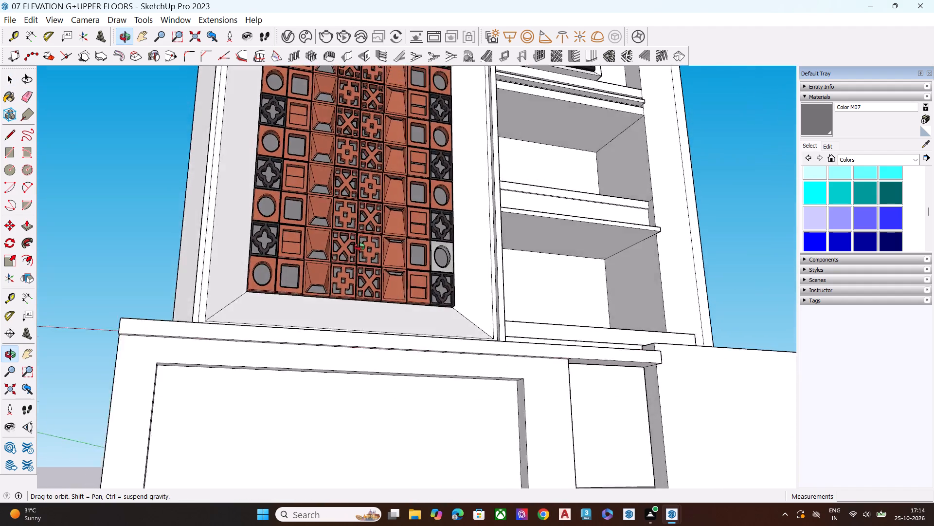
middle_drag(359, 247, 201, 387)
scroll(298, 360, up, 1)
scroll(194, 310, down, 3)
scroll(185, 313, up, 2)
scroll(184, 314, down, 2)
middle_drag(391, 303, 428, 281)
scroll(446, 269, up, 1)
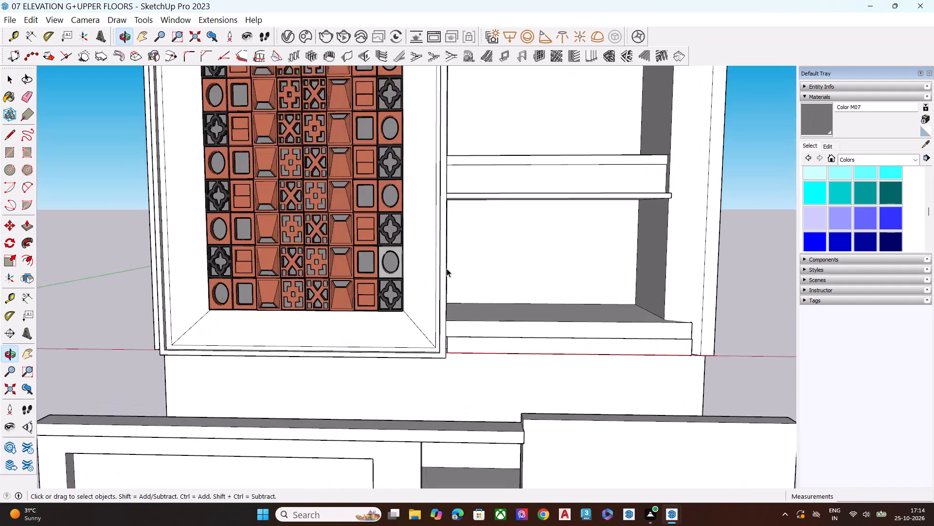
Examine the whole front elevation, including the tile screen and the window bays beside it, from near and far.
scroll(411, 283, down, 6)
middle_drag(432, 308, 442, 292)
scroll(447, 288, up, 2)
scroll(439, 302, down, 4)
scroll(417, 340, up, 1)
scroll(415, 350, down, 2)
scroll(381, 232, up, 2)
middle_drag(387, 210, 391, 199)
scroll(395, 268, down, 10)
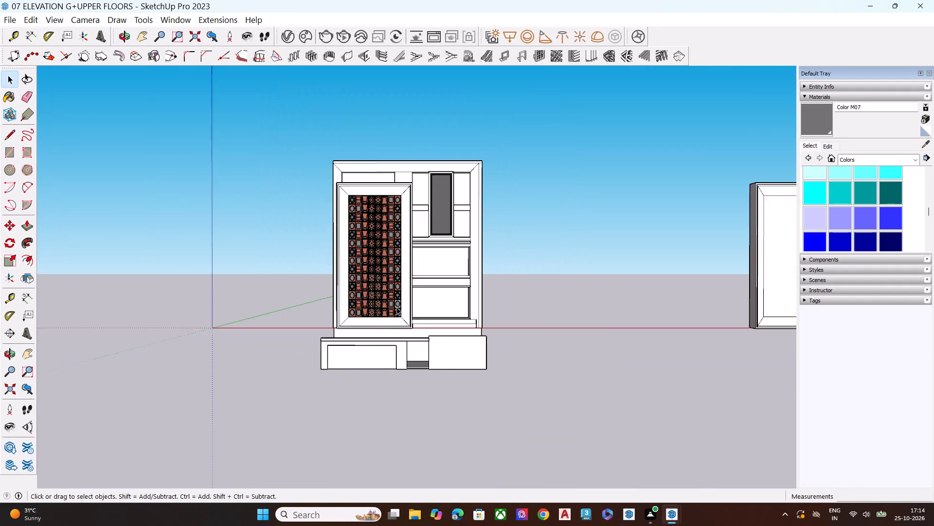
middle_drag(390, 210, 405, 187)
scroll(390, 207, up, 12)
key(space)
middle_drag(376, 327, 390, 313)
scroll(453, 280, down, 7)
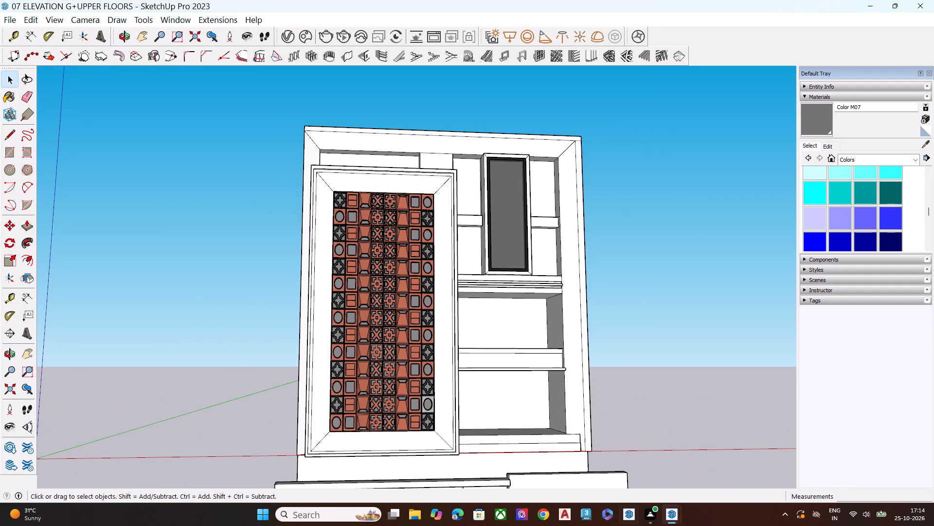
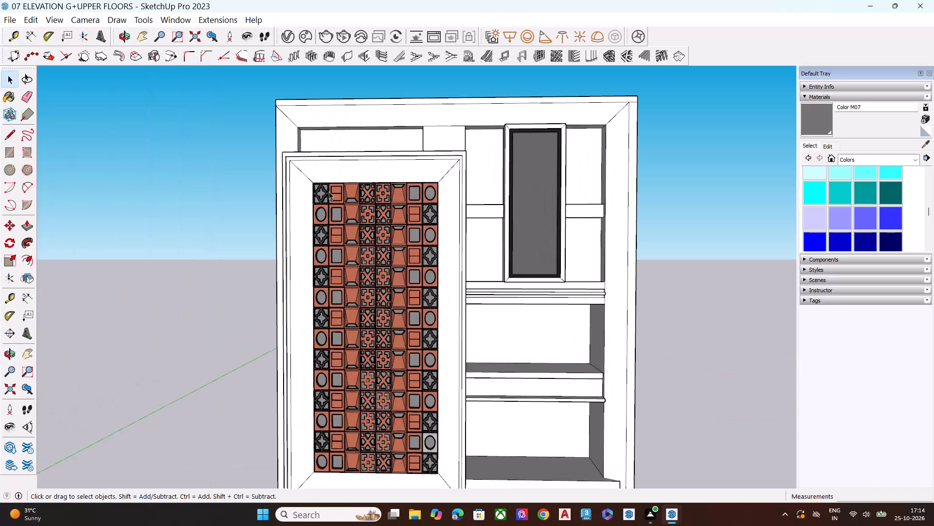
Pick the Generic material from the scene materials in the V-Ray Asset Editor as the current paint material.
scroll(295, 167, up, 5)
scroll(289, 209, down, 7)
middle_drag(426, 280, 401, 336)
scroll(364, 240, up, 7)
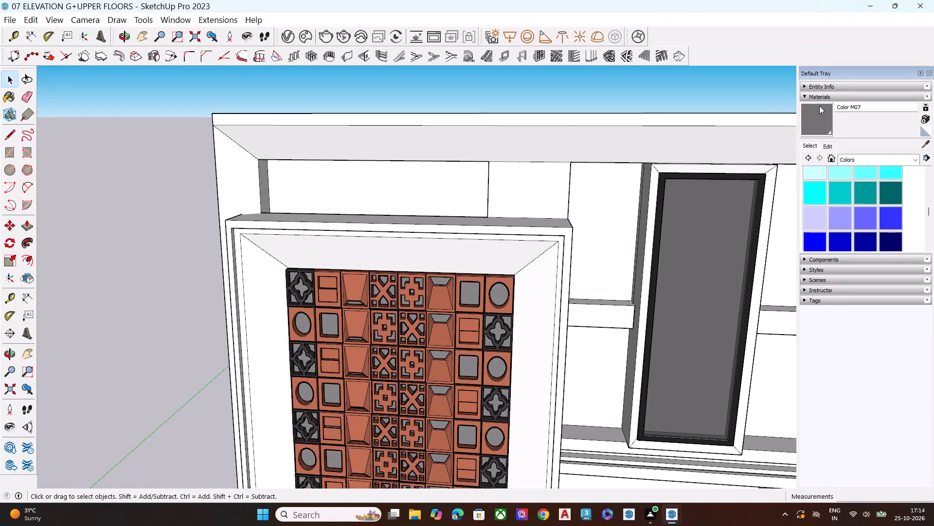
click(286, 37)
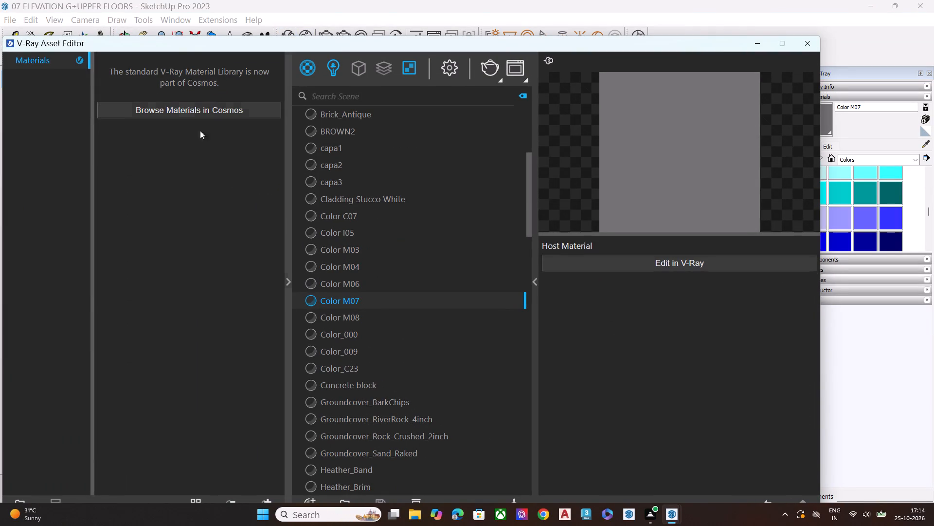
scroll(414, 337, down, 3)
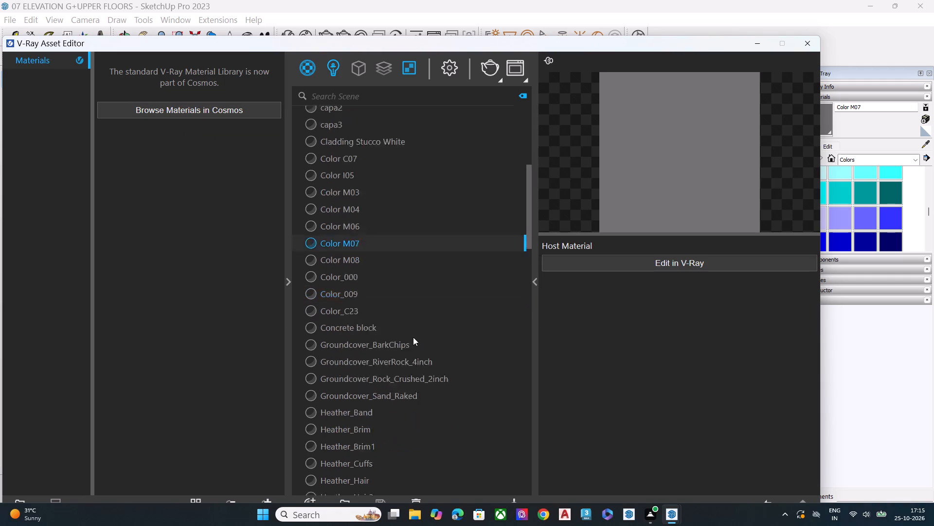
scroll(413, 337, down, 2)
scroll(357, 306, down, 2)
scroll(357, 306, up, 2)
scroll(357, 306, down, 5)
scroll(354, 350, down, 11)
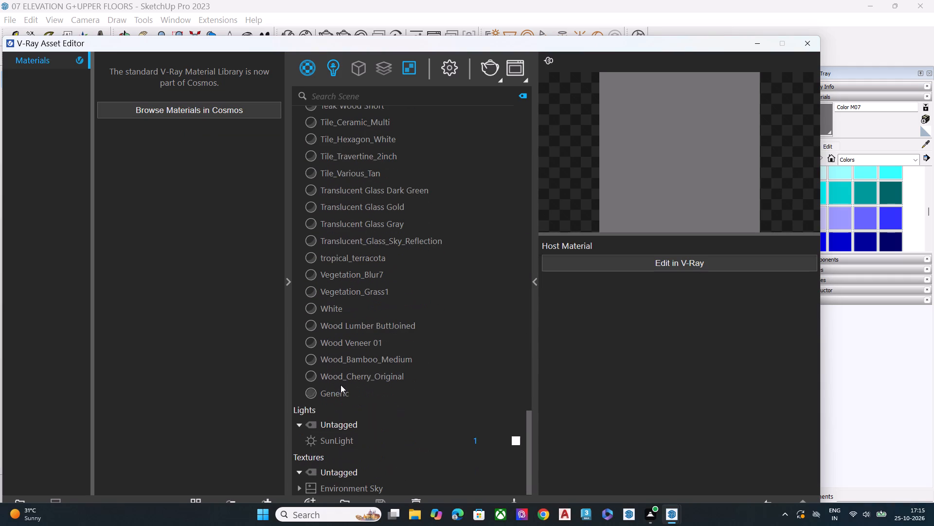
scroll(330, 407, up, 1)
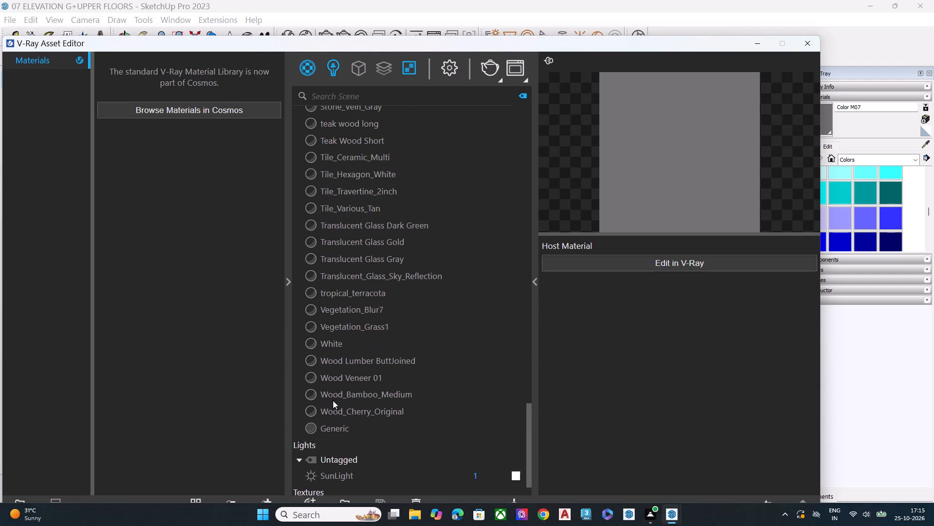
scroll(341, 399, down, 3)
click(336, 395)
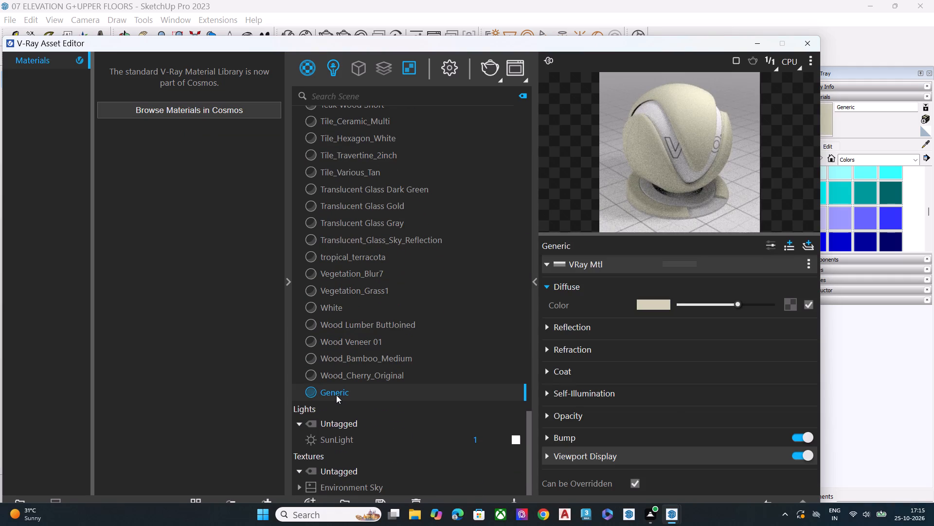
click(336, 395)
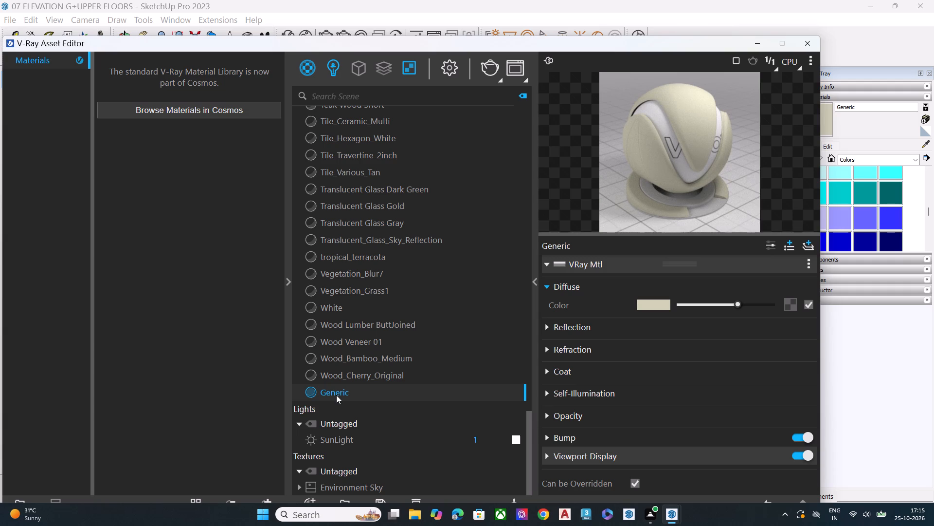
click(336, 395)
click(327, 394)
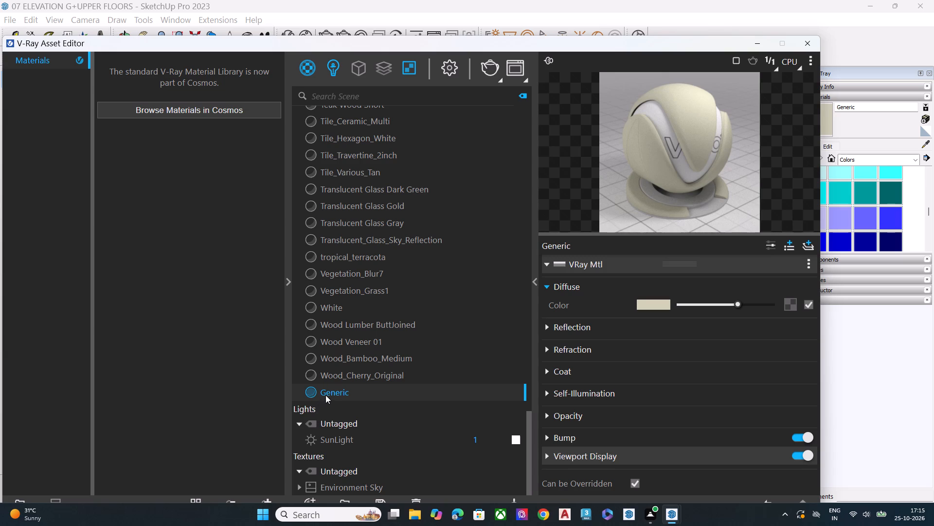
click(325, 395)
click(807, 37)
click(830, 120)
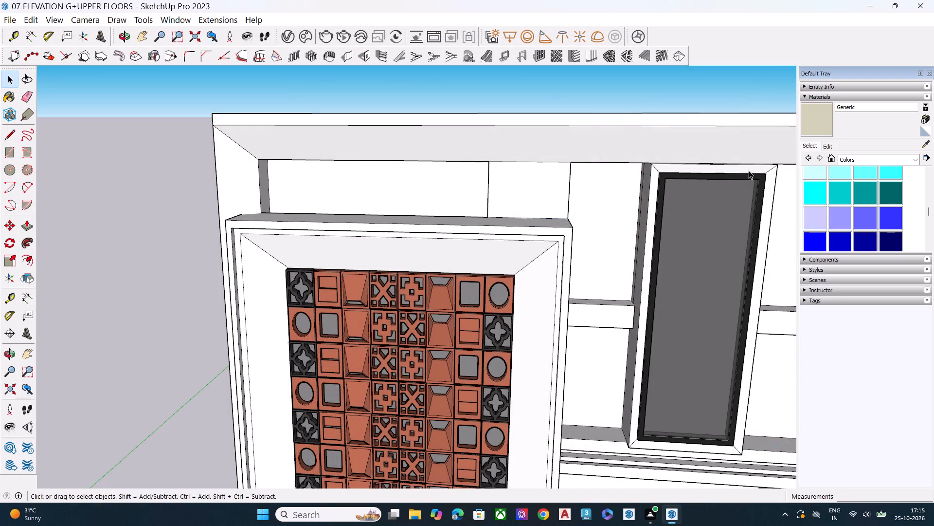
Paint the four sloped inner faces of the frame around the terracotta jali panel with the Generic material.
scroll(406, 236, down, 5)
middle_drag(337, 267, 335, 194)
scroll(334, 196, up, 7)
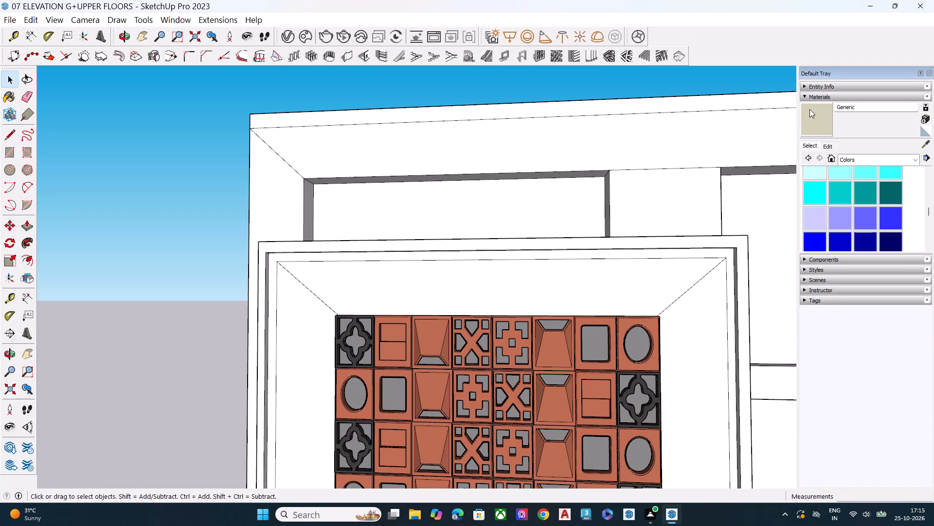
click(815, 123)
scroll(309, 272, up, 5)
click(291, 302)
click(324, 288)
scroll(254, 254, down, 1)
scroll(254, 254, up, 2)
scroll(254, 254, down, 2)
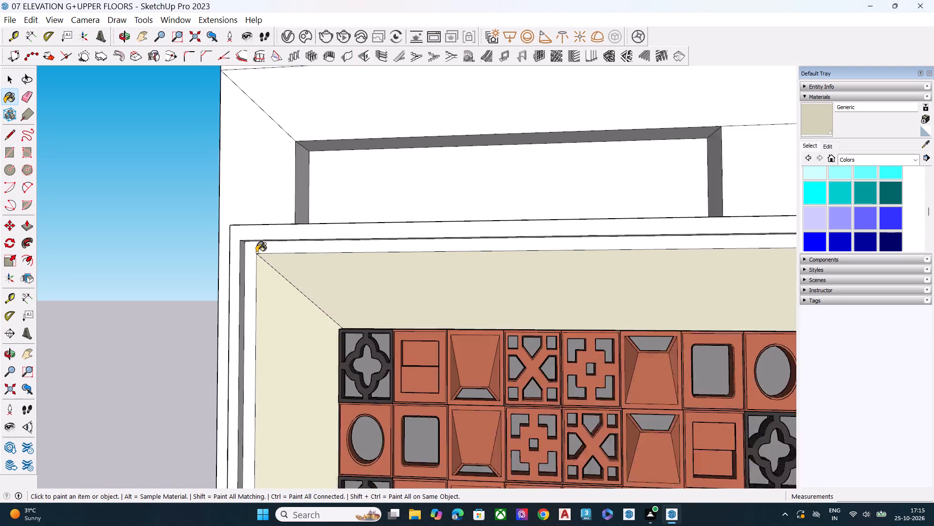
scroll(256, 252, down, 5)
scroll(316, 251, up, 1)
scroll(319, 250, down, 4)
click(567, 316)
scroll(491, 219, down, 12)
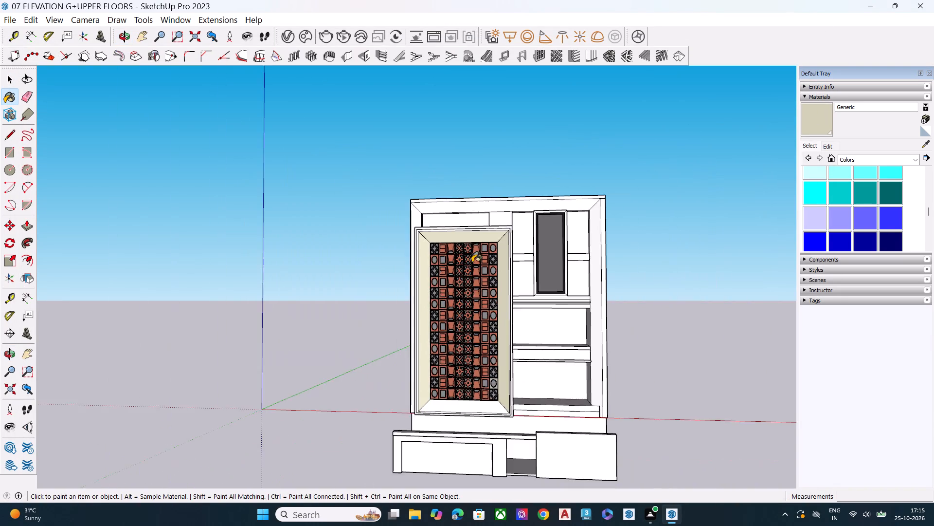
scroll(472, 263, down, 2)
middle_drag(463, 388, 463, 413)
scroll(463, 413, up, 6)
click(467, 378)
key(space)
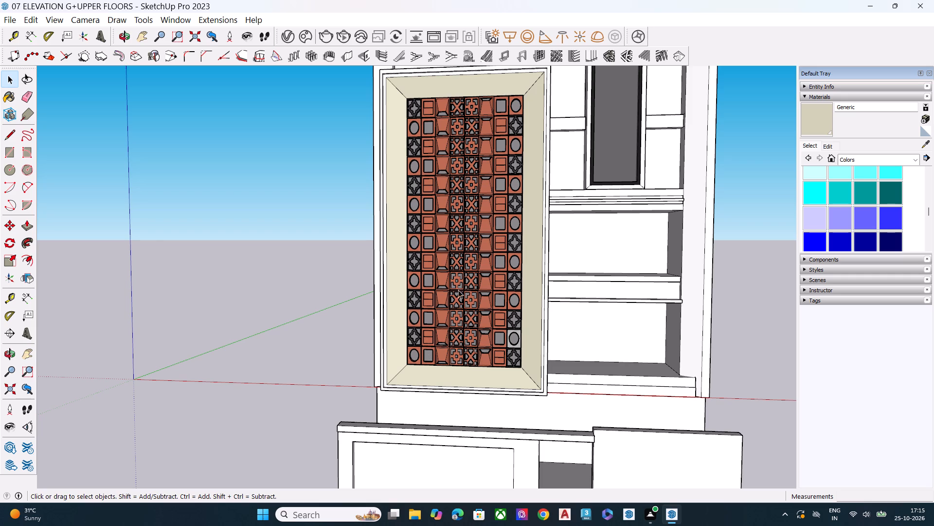
Examine the jali panel's frame and the adjoining window and shelf recesses of the elevation from several angles.
scroll(352, 252, down, 6)
middle_drag(526, 314, 596, 303)
key(space)
click(613, 305)
scroll(489, 269, up, 6)
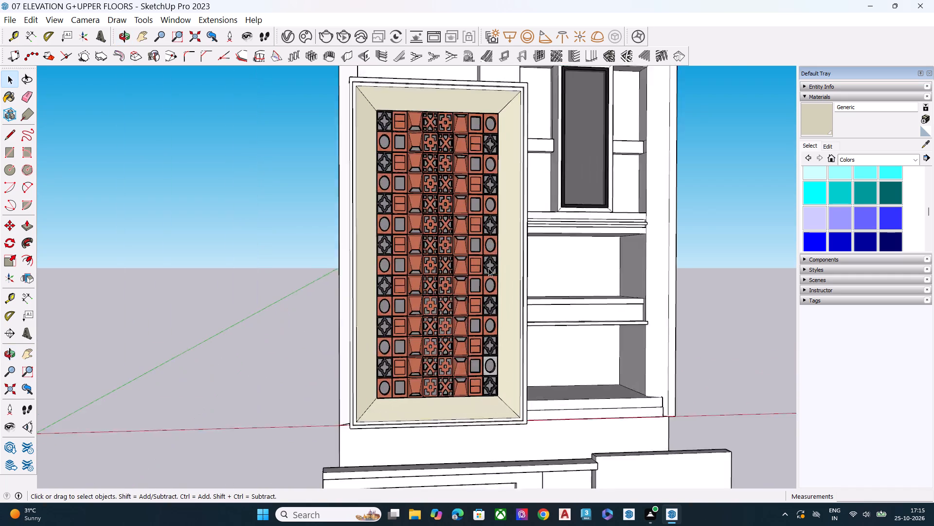
scroll(488, 268, up, 1)
scroll(322, 277, down, 7)
middle_drag(407, 279, 360, 333)
scroll(298, 245, up, 4)
scroll(292, 188, down, 1)
scroll(292, 188, up, 2)
scroll(328, 155, up, 3)
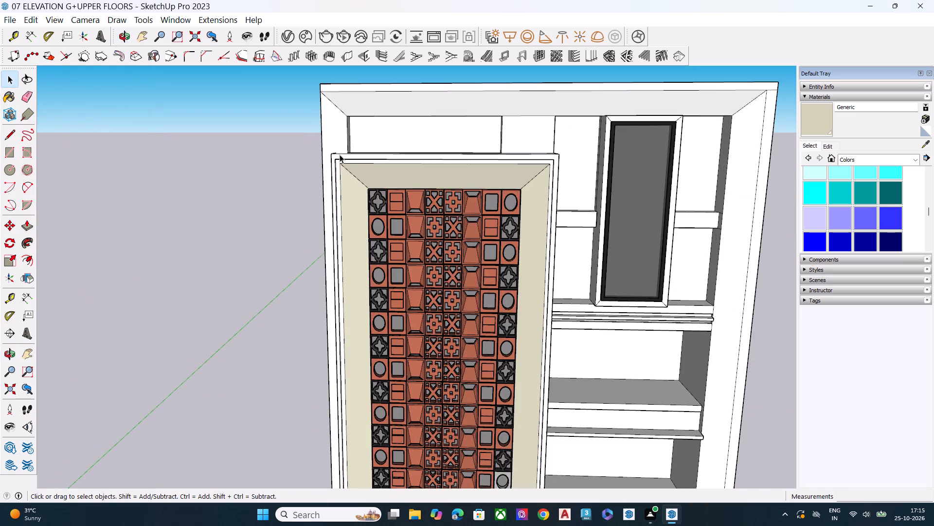
scroll(362, 172, up, 1)
middle_drag(358, 177, 305, 267)
scroll(332, 135, up, 1)
scroll(334, 129, down, 1)
scroll(339, 100, up, 4)
scroll(303, 189, down, 2)
scroll(304, 191, up, 1)
scroll(304, 191, down, 5)
middle_drag(403, 260, 516, 186)
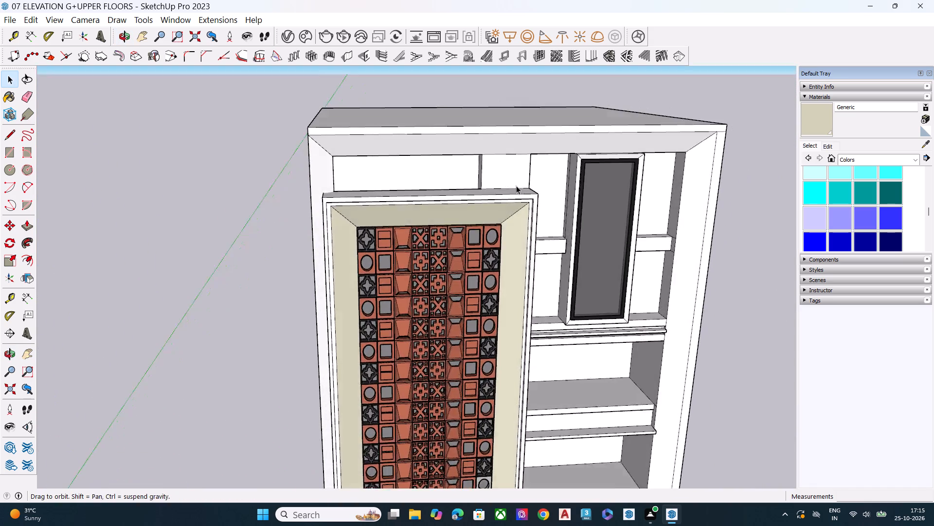
middle_drag(516, 186, 508, 188)
scroll(518, 185, up, 1)
scroll(394, 177, down, 9)
middle_drag(391, 238, 451, 174)
scroll(453, 245, up, 7)
scroll(305, 248, down, 3)
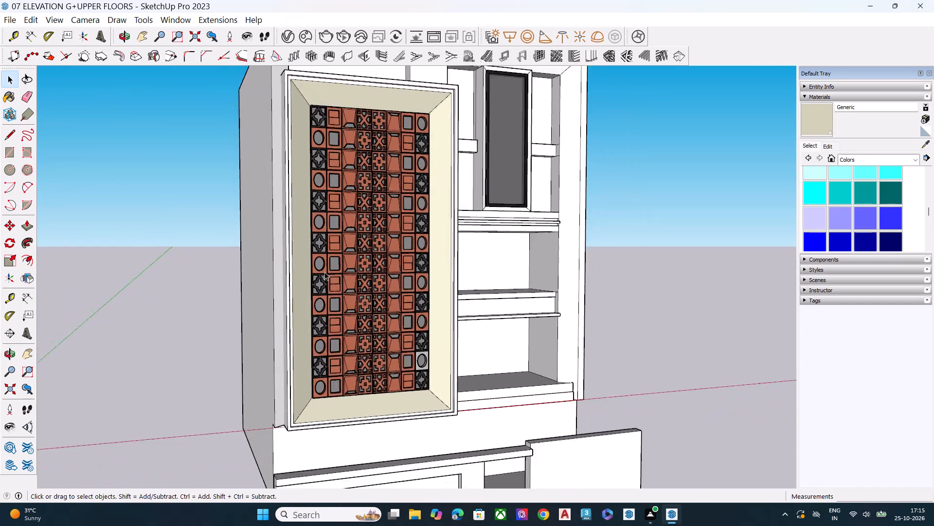
scroll(324, 272, down, 4)
middle_drag(362, 277, 421, 253)
key(space)
click(547, 281)
scroll(339, 311, up, 1)
scroll(338, 311, down, 1)
scroll(338, 311, up, 6)
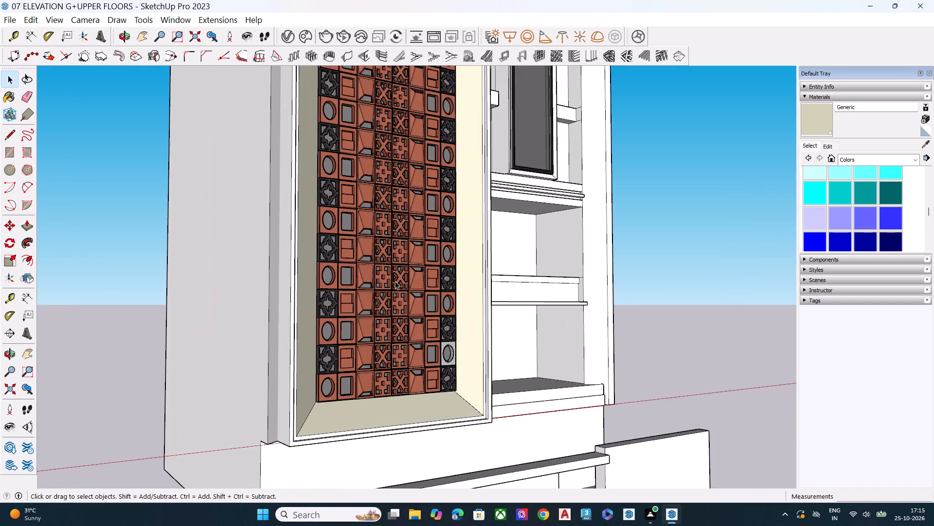
middle_drag(397, 279, 330, 281)
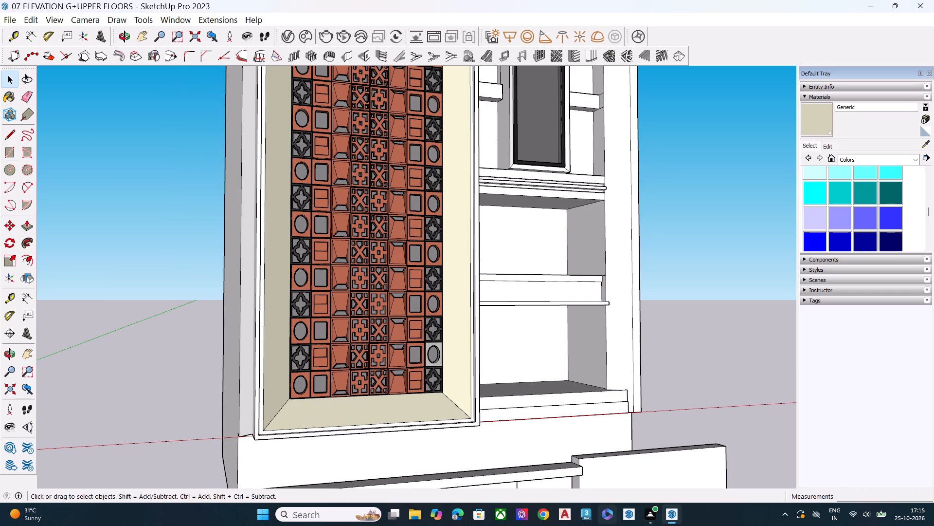
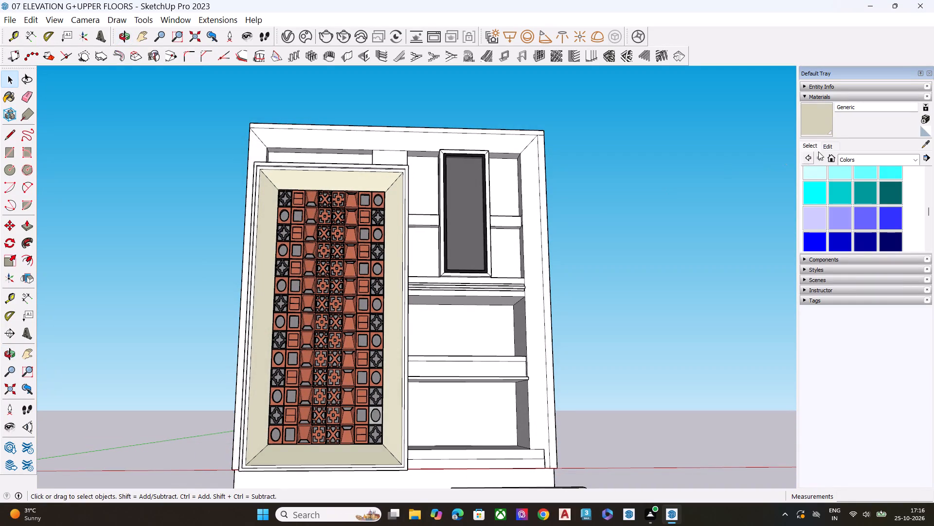
Open the beige Generic material's colour, texture and opacity settings for editing.
click(830, 149)
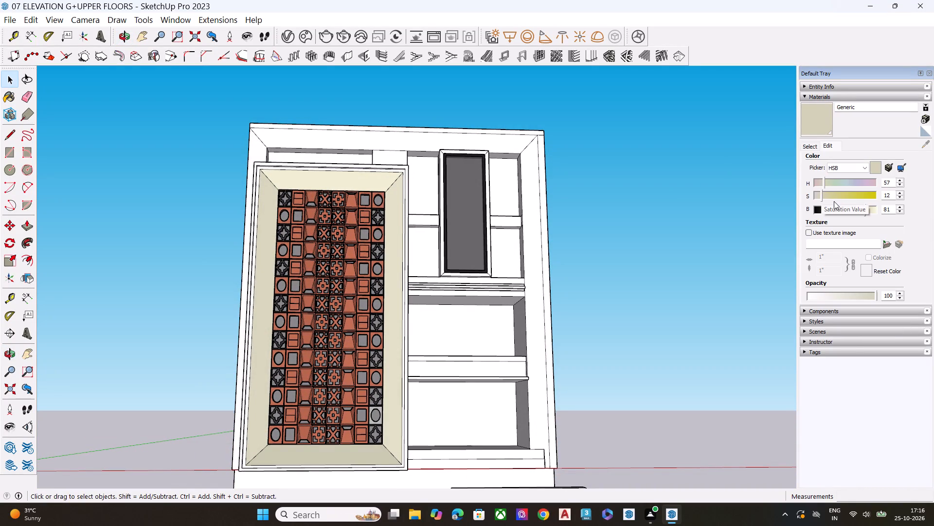
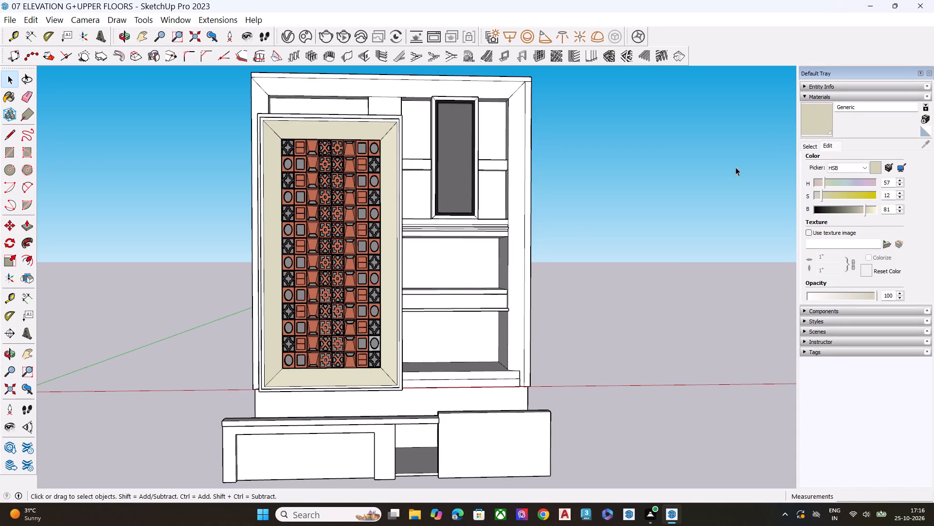
Paint the inner sloped faces of the large outer surround with the beige Generic material.
click(809, 120)
scroll(259, 107, up, 6)
click(259, 106)
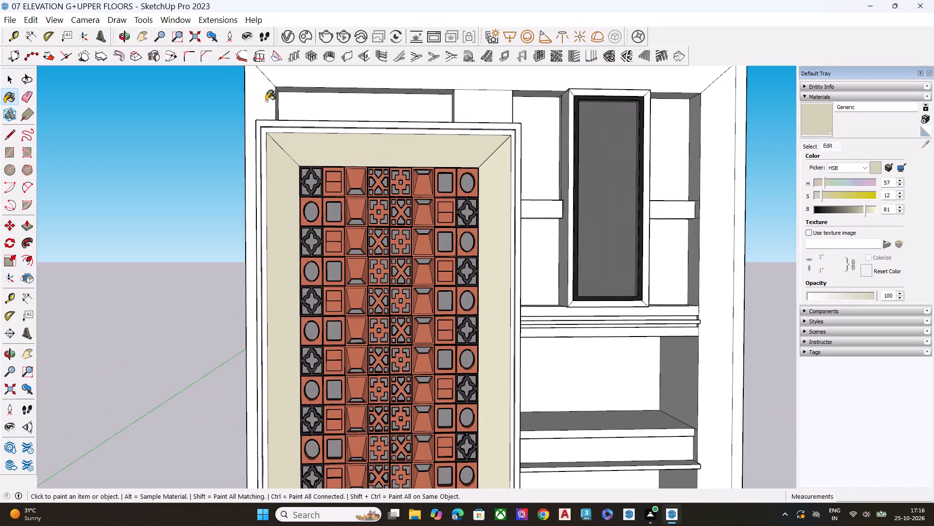
click(303, 78)
scroll(289, 116, down, 7)
scroll(475, 136, up, 7)
click(546, 131)
Paint the front faces of the stepped moulding band below the tall window with the beige Generic material.
scroll(529, 156, down, 6)
scroll(496, 325, up, 2)
scroll(463, 365, down, 5)
scroll(449, 369, up, 1)
scroll(448, 369, down, 2)
middle_drag(431, 394, 363, 390)
scroll(365, 385, up, 2)
scroll(409, 347, down, 1)
scroll(410, 346, up, 3)
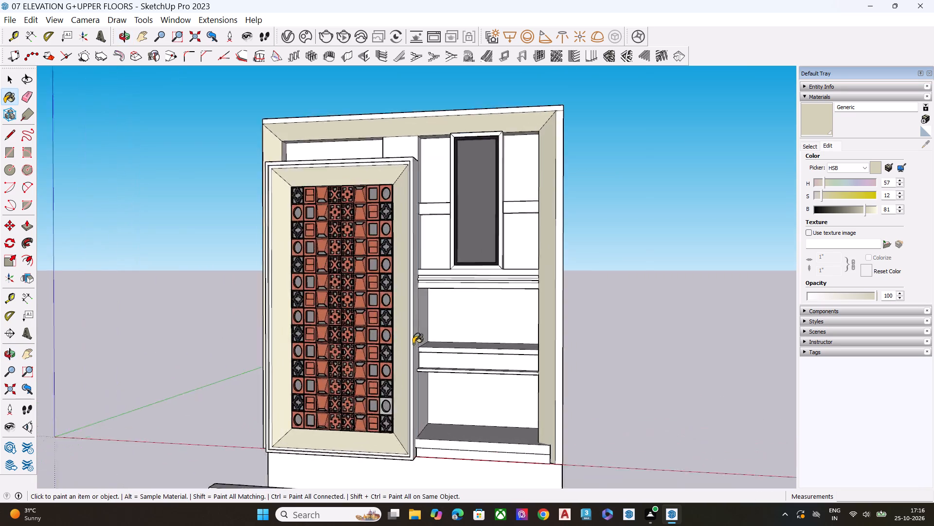
scroll(413, 344, up, 3)
scroll(485, 281, up, 2)
middle_drag(484, 277, 413, 267)
scroll(413, 266, down, 2)
scroll(417, 255, up, 7)
click(432, 221)
click(429, 236)
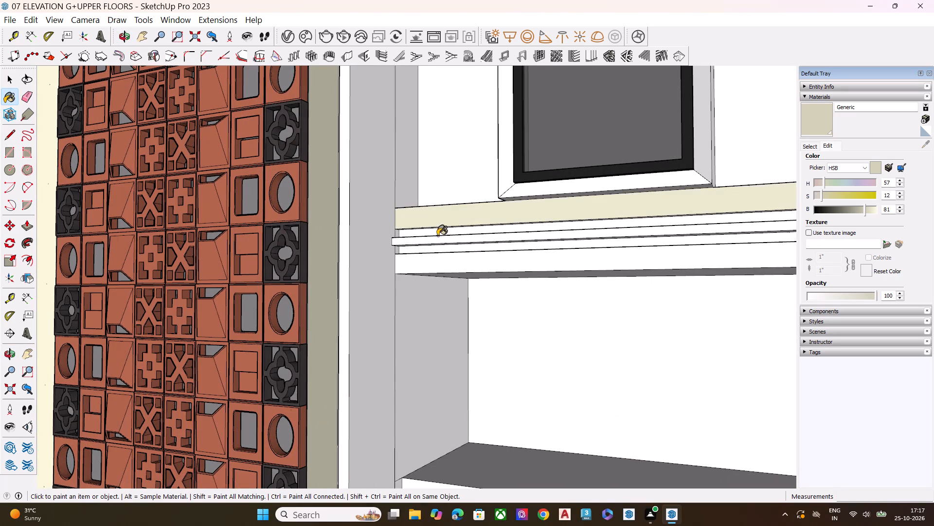
scroll(442, 237, up, 1)
scroll(442, 237, down, 1)
scroll(442, 237, up, 5)
click(455, 231)
click(461, 238)
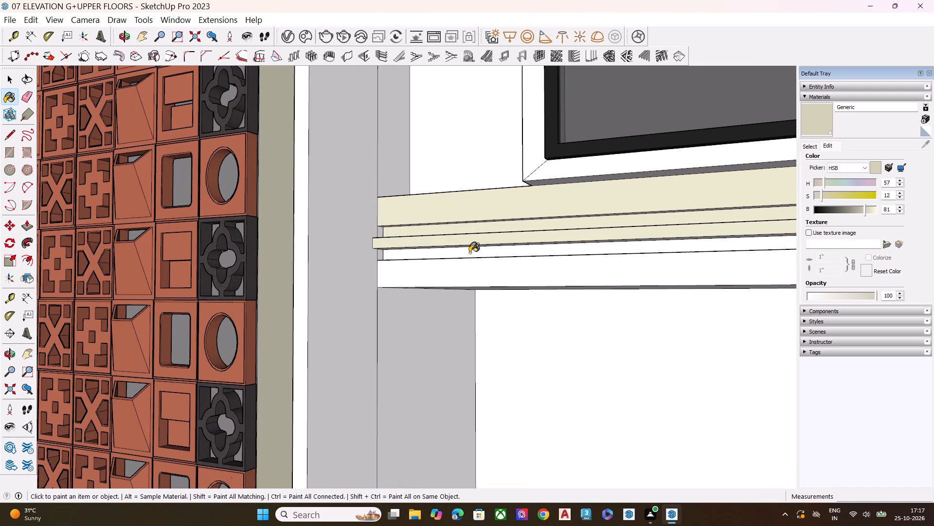
scroll(469, 253, up, 2)
scroll(469, 253, down, 1)
scroll(469, 253, up, 5)
click(468, 253)
click(445, 277)
Paint the recessed end faces of the moulding band, beside the outer surround, with the beige Generic material.
scroll(354, 247, down, 9)
scroll(353, 248, up, 1)
middle_drag(353, 248, 408, 244)
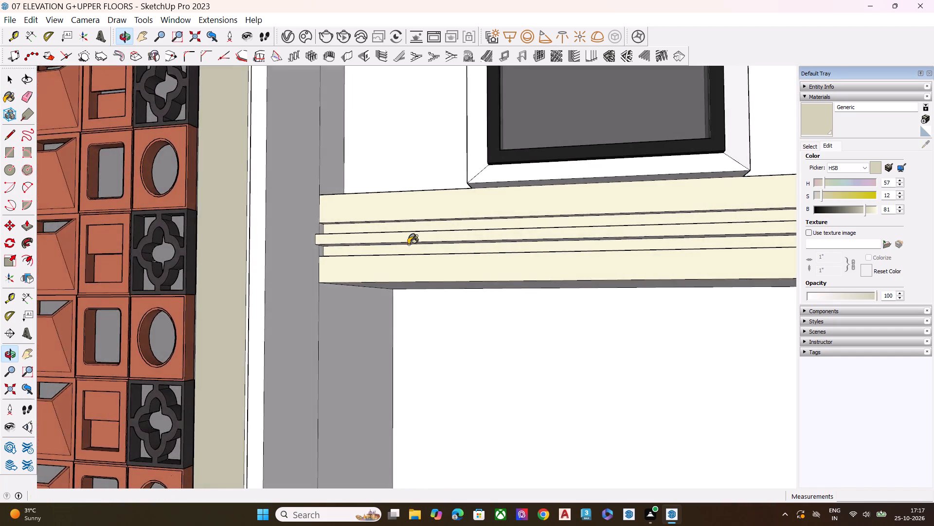
scroll(274, 236, down, 2)
scroll(274, 237, up, 1)
scroll(274, 237, down, 2)
scroll(274, 238, up, 1)
scroll(276, 240, down, 6)
scroll(446, 248, up, 1)
scroll(452, 252, down, 3)
middle_drag(467, 289, 727, 295)
scroll(598, 256, up, 7)
scroll(492, 285, down, 3)
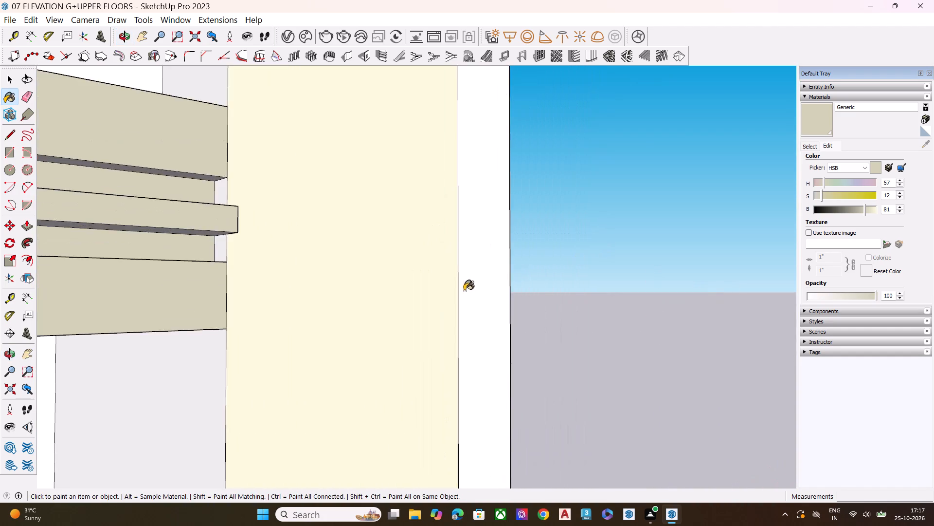
scroll(464, 291, down, 7)
scroll(352, 253, up, 2)
scroll(342, 249, down, 1)
scroll(339, 248, up, 6)
click(382, 251)
click(384, 292)
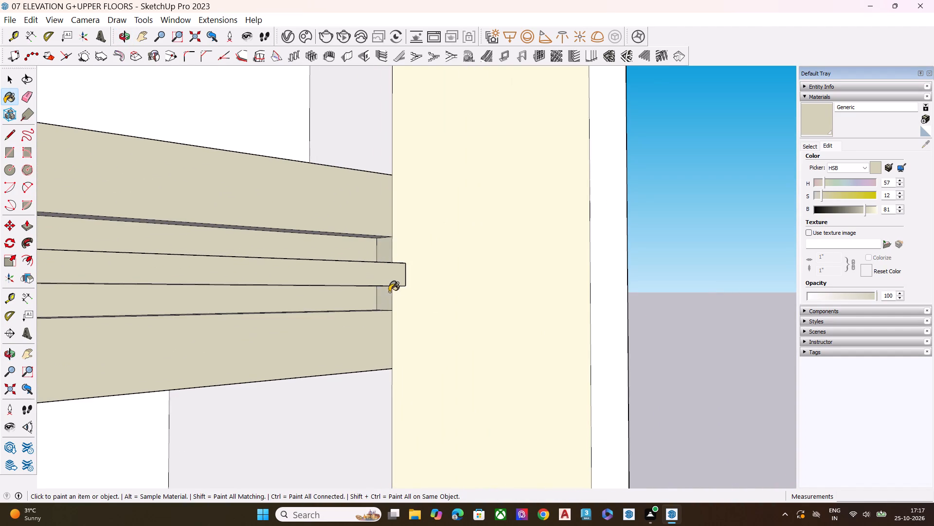
scroll(407, 299, down, 5)
middle_drag(530, 323, 400, 330)
scroll(398, 320, up, 1)
scroll(430, 291, down, 6)
key(space)
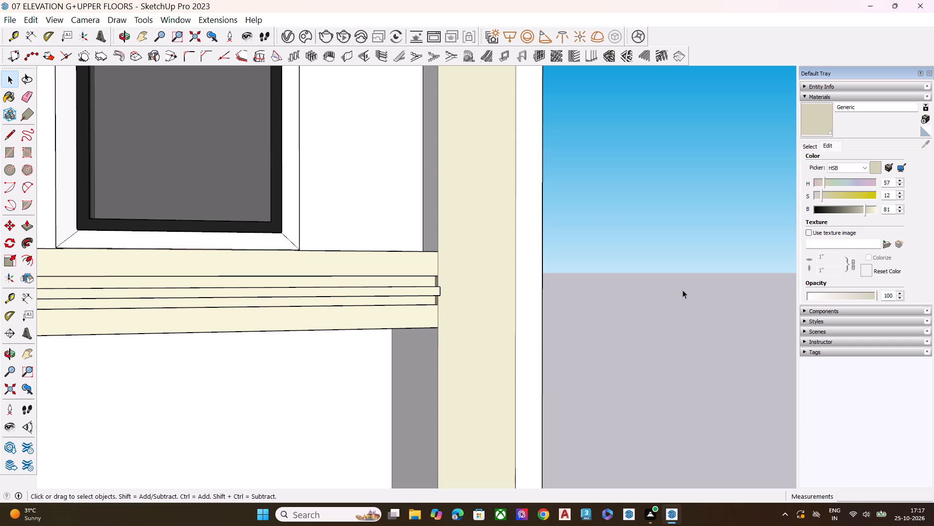
Paint all four sides of the tall window's outer frame with the beige Generic material.
scroll(385, 325, down, 15)
middle_drag(421, 377, 308, 341)
scroll(307, 302, up, 8)
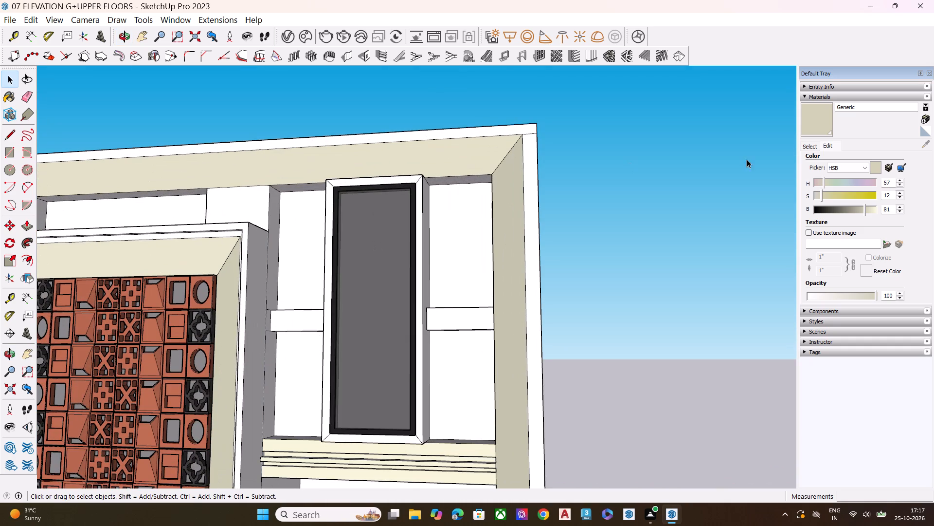
click(820, 115)
scroll(380, 209, up, 5)
click(311, 181)
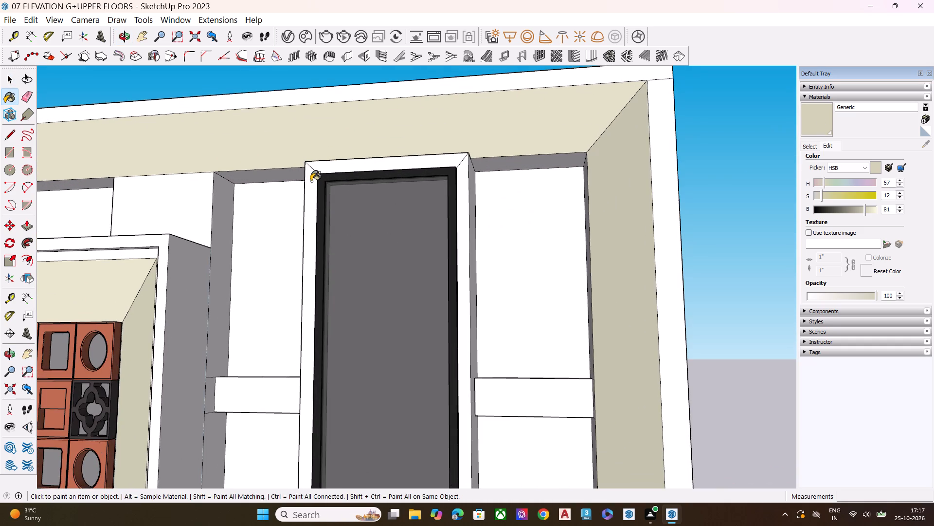
click(337, 173)
middle_drag(466, 206, 543, 207)
scroll(543, 207, up, 2)
click(454, 208)
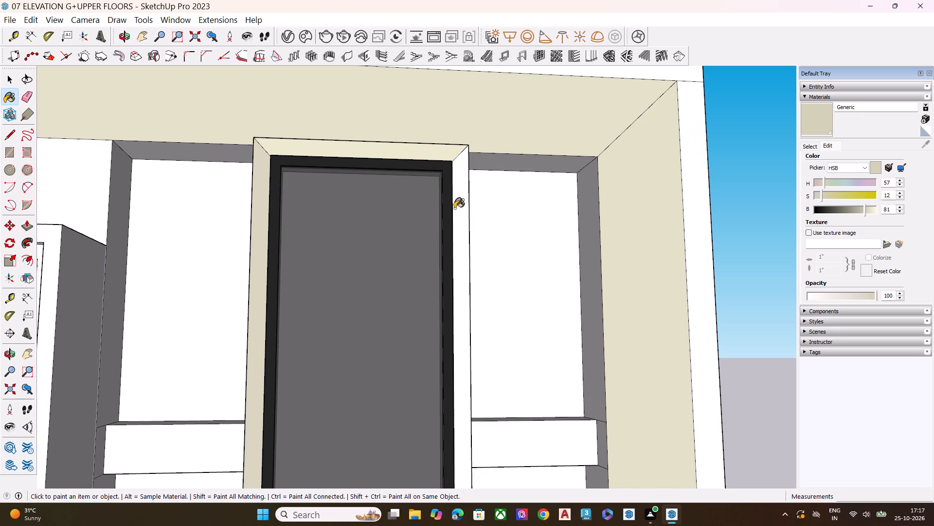
scroll(430, 180, down, 3)
scroll(428, 177, up, 1)
scroll(428, 177, down, 10)
middle_drag(409, 358, 399, 405)
scroll(399, 405, up, 4)
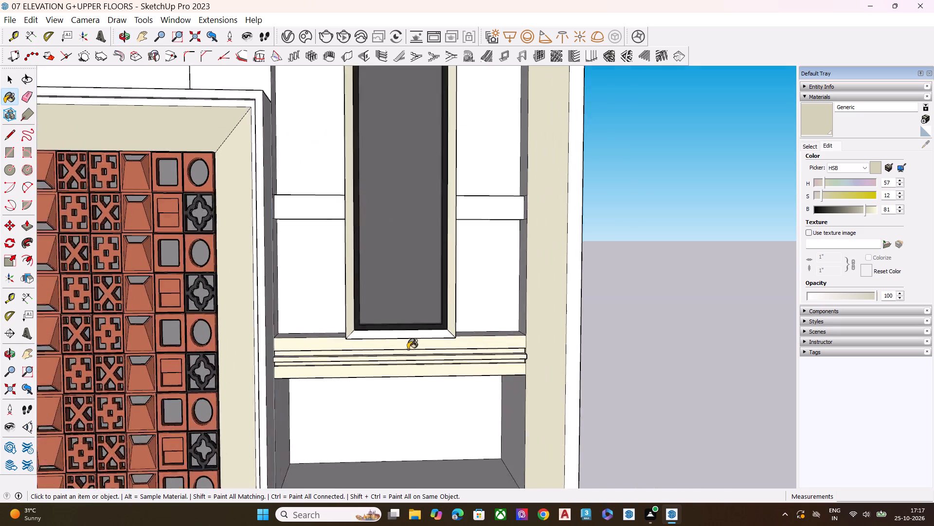
scroll(408, 349, up, 2)
click(396, 330)
scroll(405, 326, down, 6)
middle_drag(423, 333, 510, 314)
scroll(504, 318, down, 4)
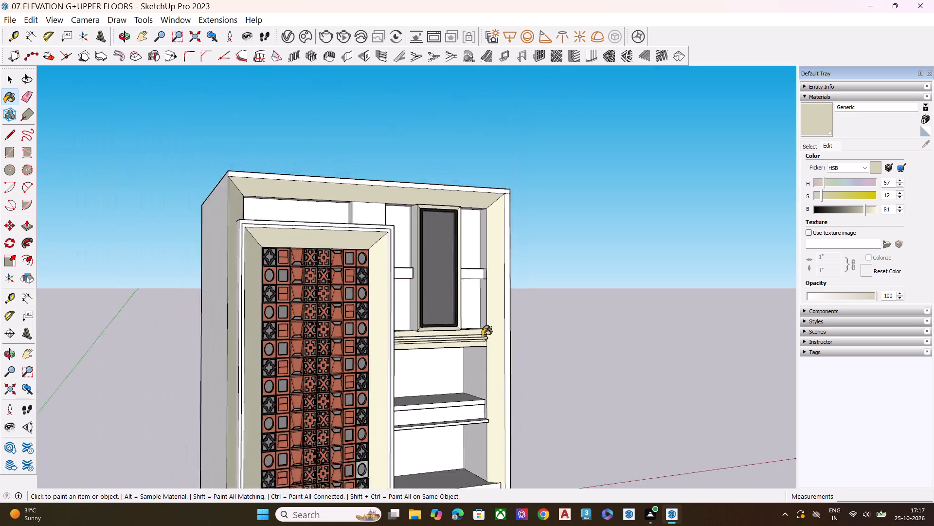
scroll(482, 336, down, 3)
middle_drag(432, 379, 428, 326)
scroll(427, 365, down, 1)
scroll(428, 326, up, 9)
key(space)
Save the model.
middle_drag(508, 330, 419, 343)
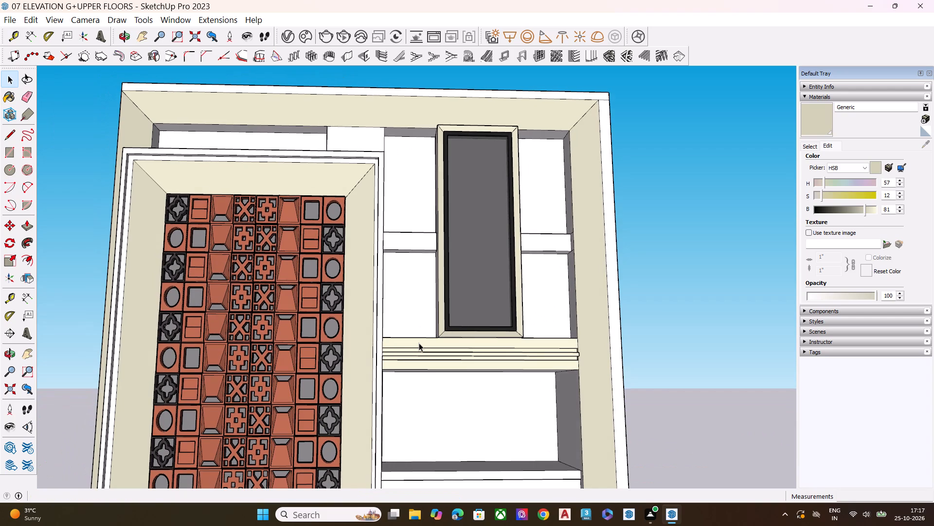
key(ctrl+s)
Examine the painted surround, jali panel, window frame and moulding band from several angles.
scroll(436, 325, down, 3)
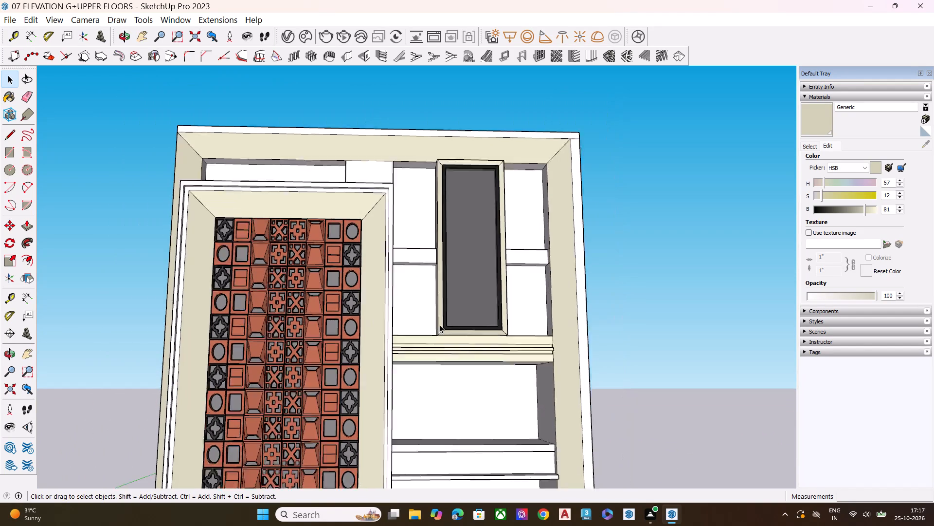
scroll(439, 324, down, 4)
middle_drag(480, 303, 482, 367)
scroll(375, 368, up, 2)
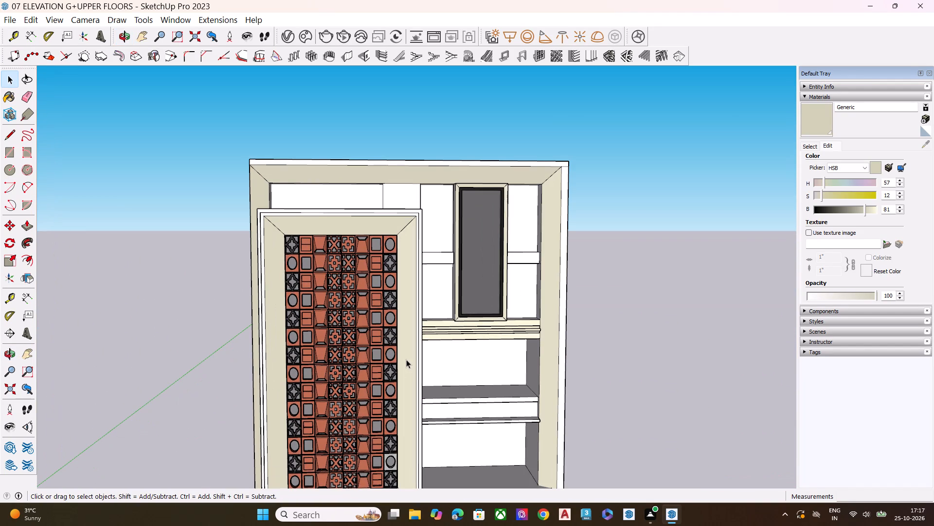
scroll(450, 321, down, 5)
middle_drag(367, 401, 330, 371)
scroll(365, 400, up, 7)
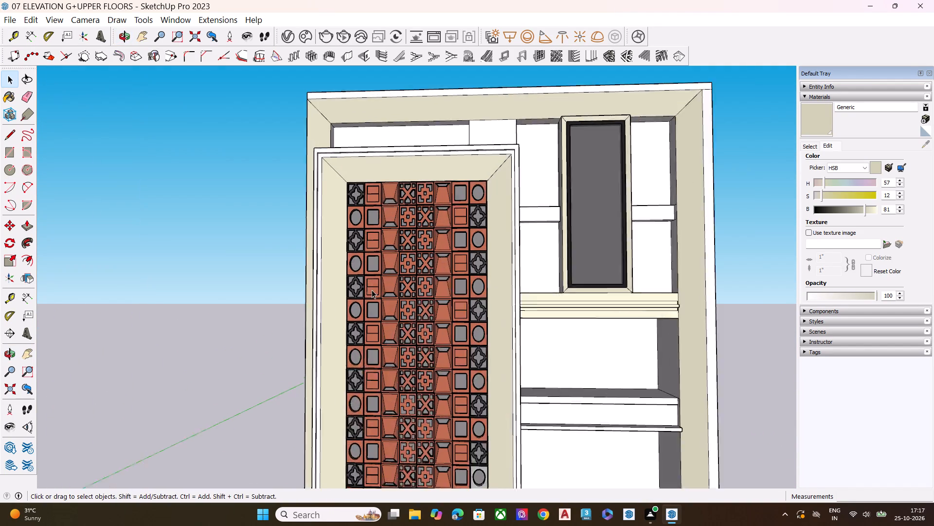
scroll(372, 290, up, 1)
scroll(605, 262, down, 7)
middle_drag(486, 332, 647, 331)
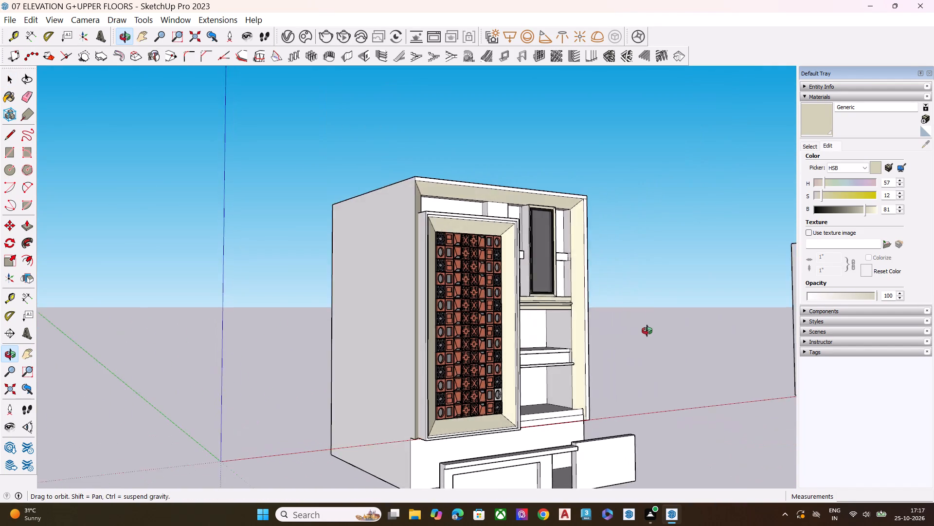
middle_drag(647, 331, 529, 340)
Switch to Chrome, search Google for "berger paints combination" and open the Berger Paints 2500+ wall colour catalogue.
click(541, 517)
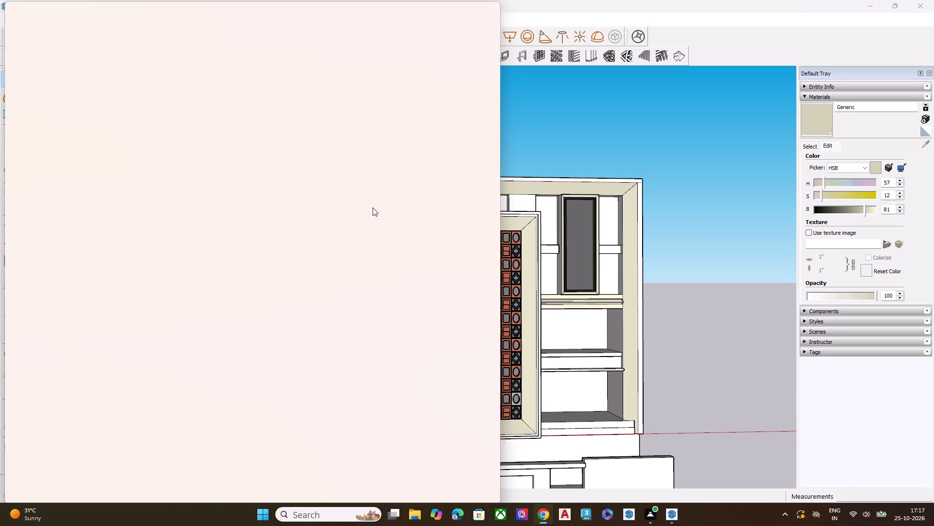
click(189, 269)
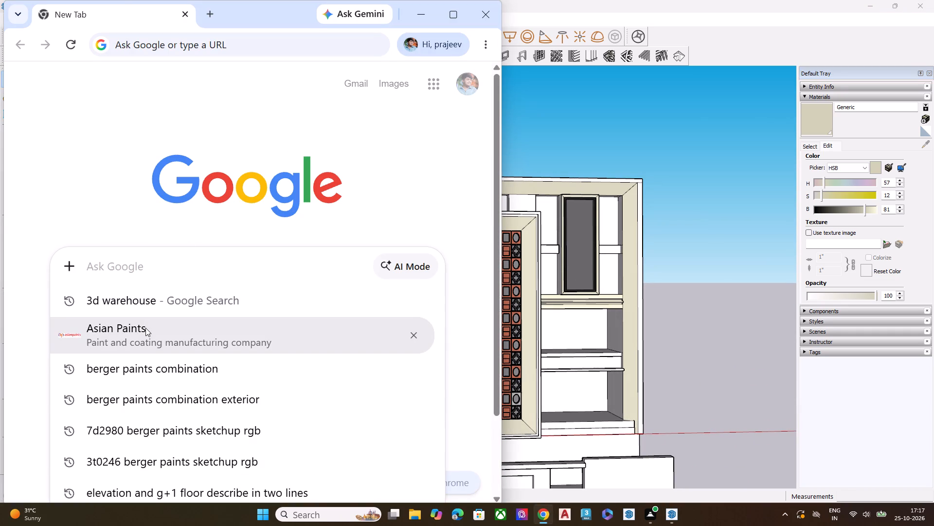
click(149, 366)
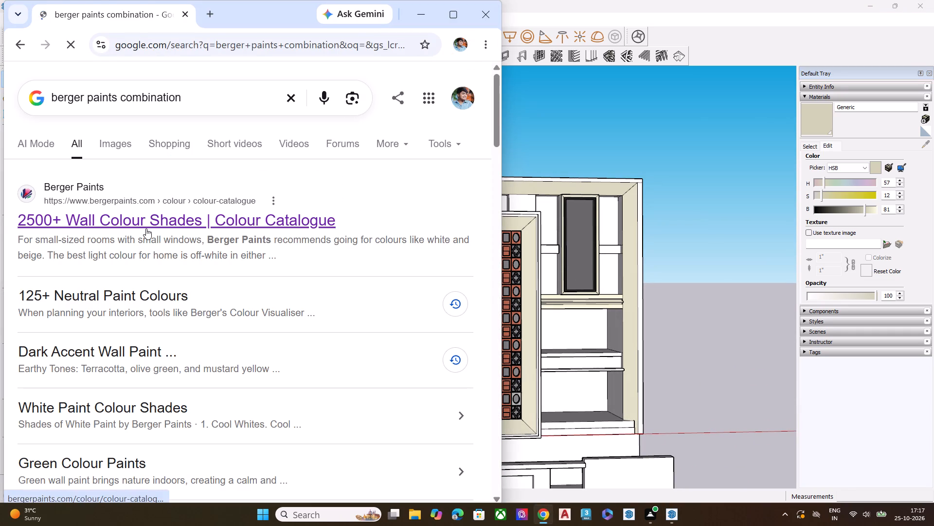
click(146, 228)
Show the Earth Tones shades in the Berger colour catalogue.
scroll(224, 196, down, 8)
scroll(264, 212, down, 7)
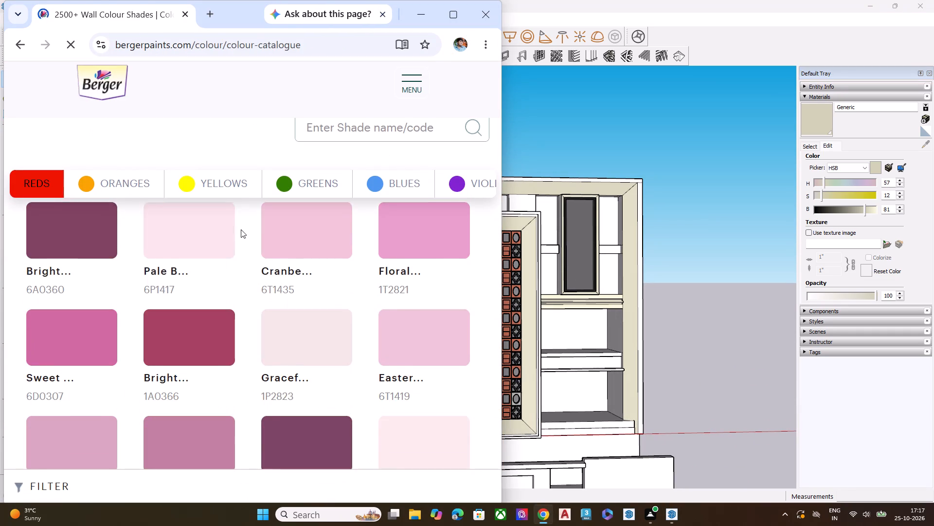
scroll(234, 244, down, 1)
drag(136, 188, 327, 191)
click(335, 186)
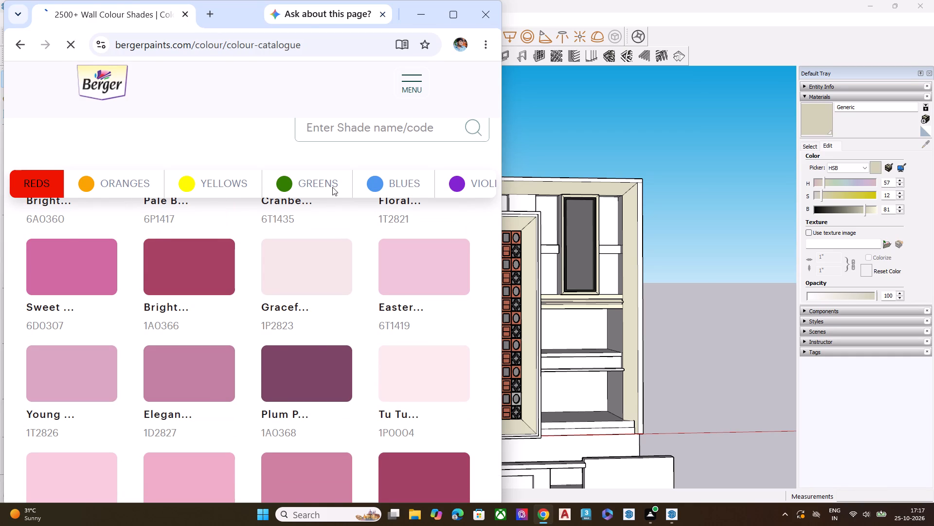
click(23, 48)
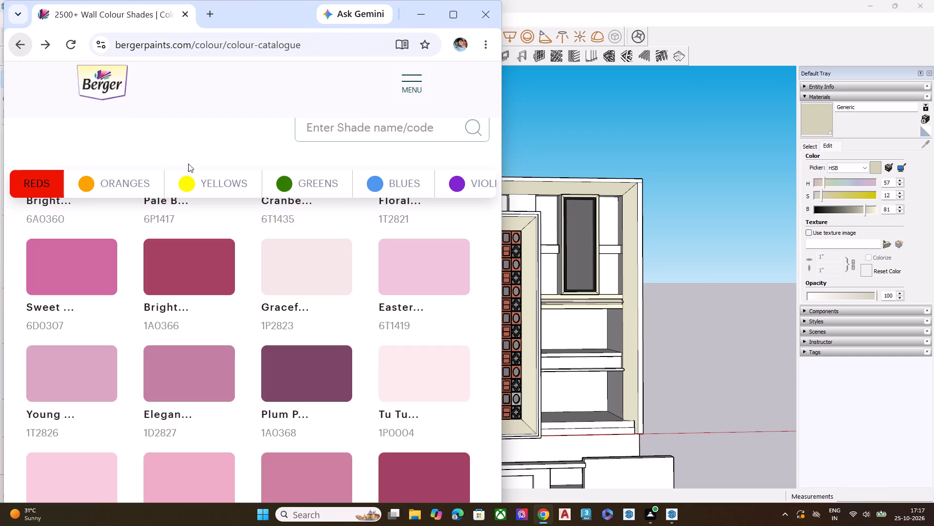
drag(339, 180, 430, 186)
drag(440, 190, 250, 190)
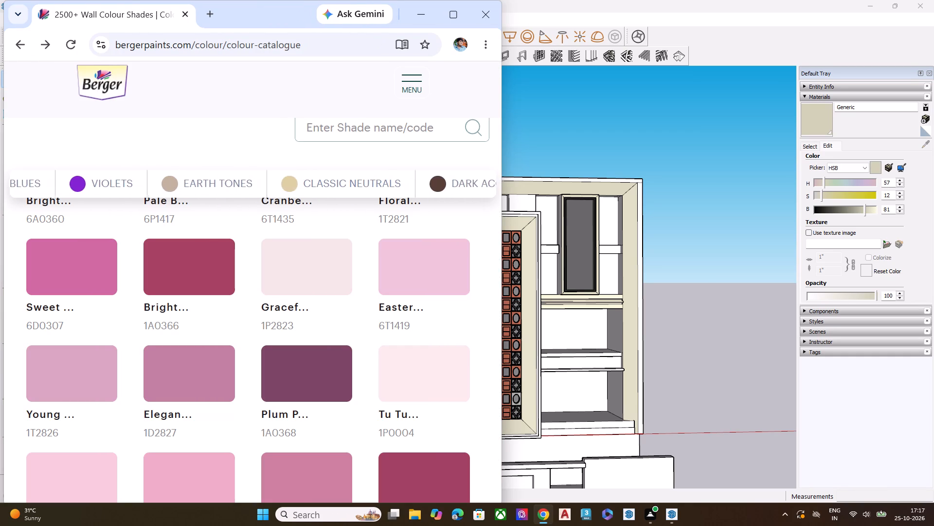
drag(250, 190, 234, 188)
key(space)
click(190, 186)
click(190, 186)
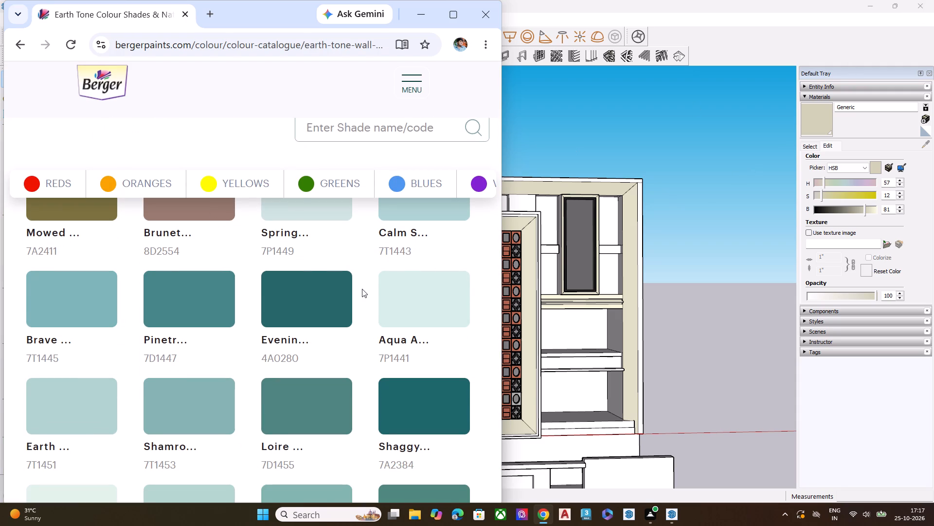
Look through the Earth Tones shades in the Berger catalogue for colours that suit the elevation.
scroll(350, 301, down, 3)
scroll(289, 317, down, 4)
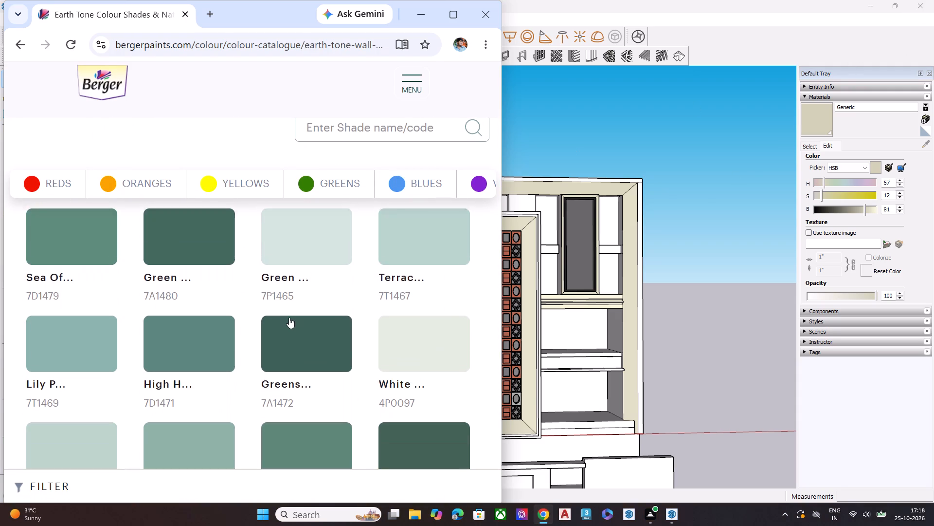
scroll(289, 335, down, 5)
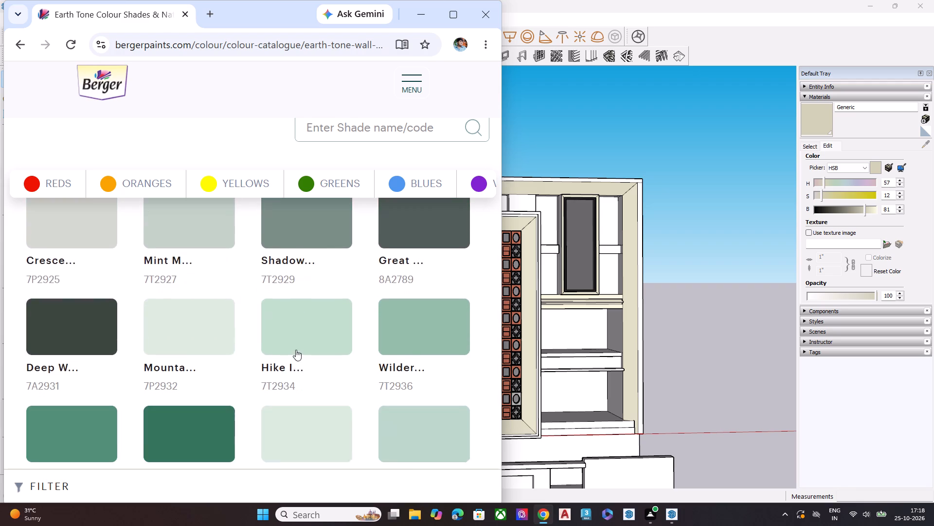
scroll(302, 341, down, 6)
scroll(359, 319, down, 1)
scroll(318, 348, down, 1)
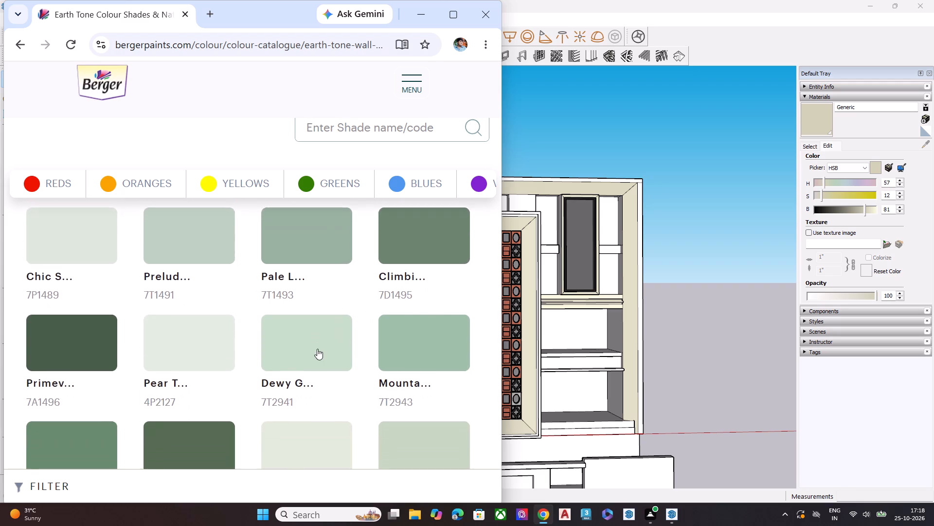
scroll(317, 349, down, 7)
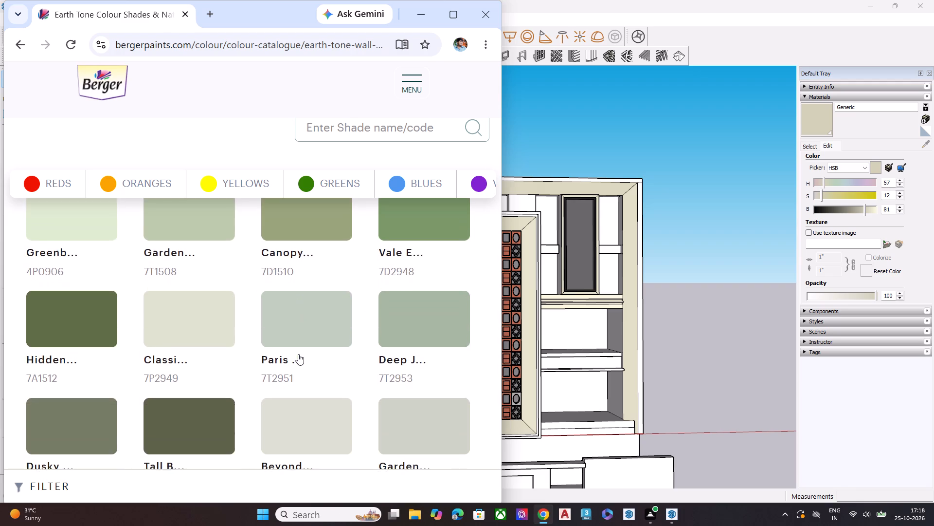
scroll(298, 354, down, 1)
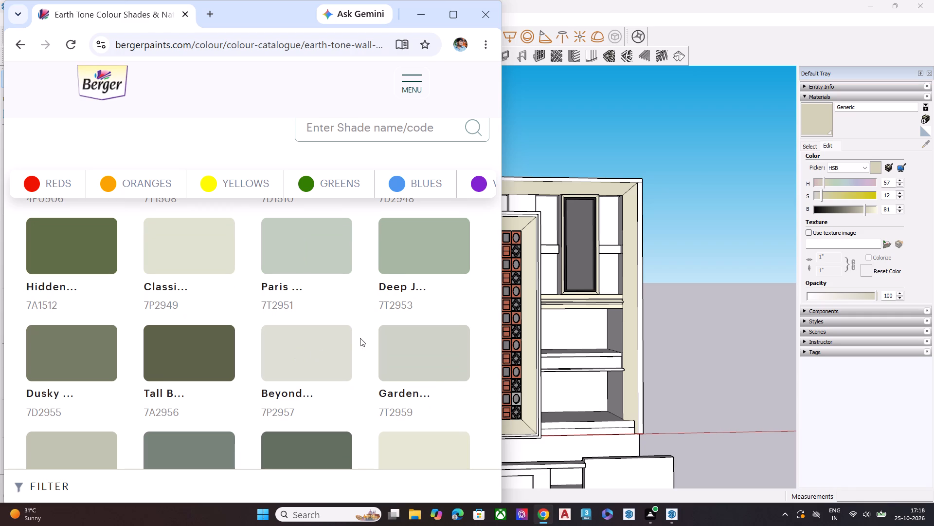
scroll(327, 379, down, 5)
middle_drag(359, 378, 366, 428)
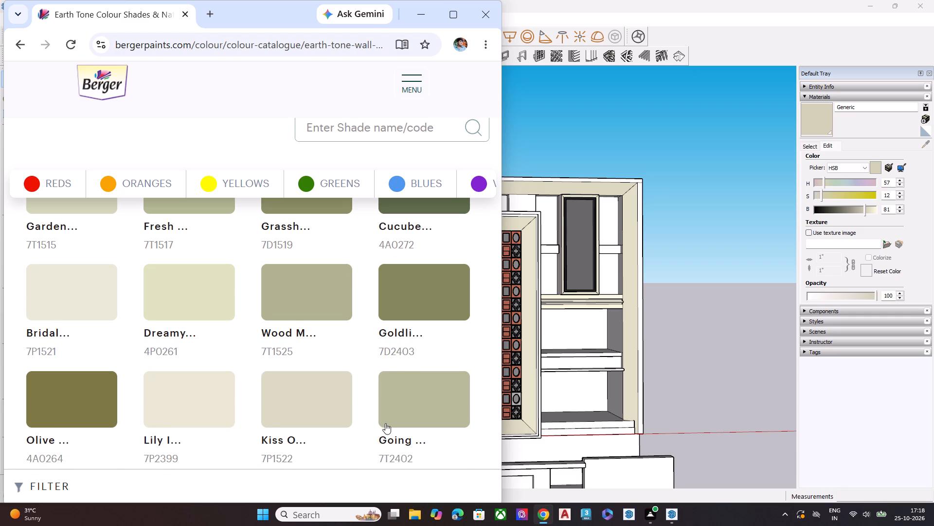
scroll(376, 428, down, 3)
scroll(308, 389, up, 6)
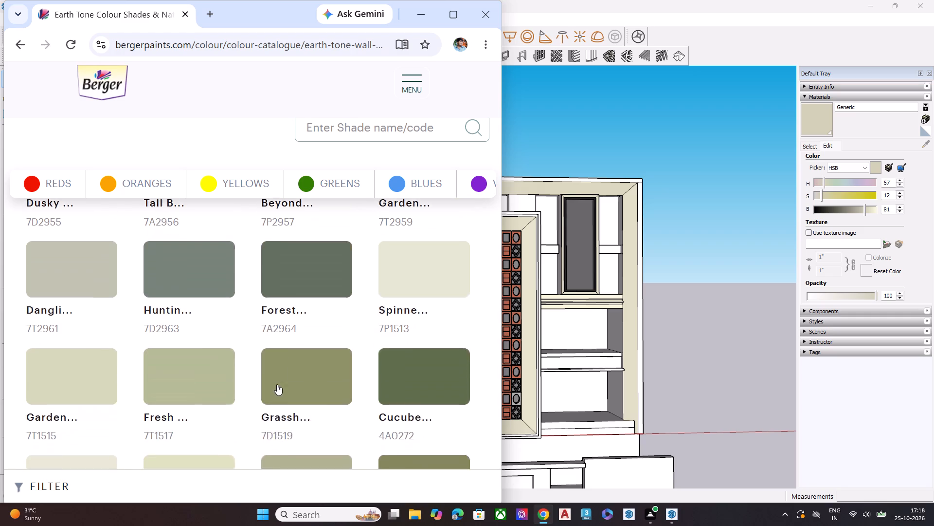
scroll(368, 363, up, 1)
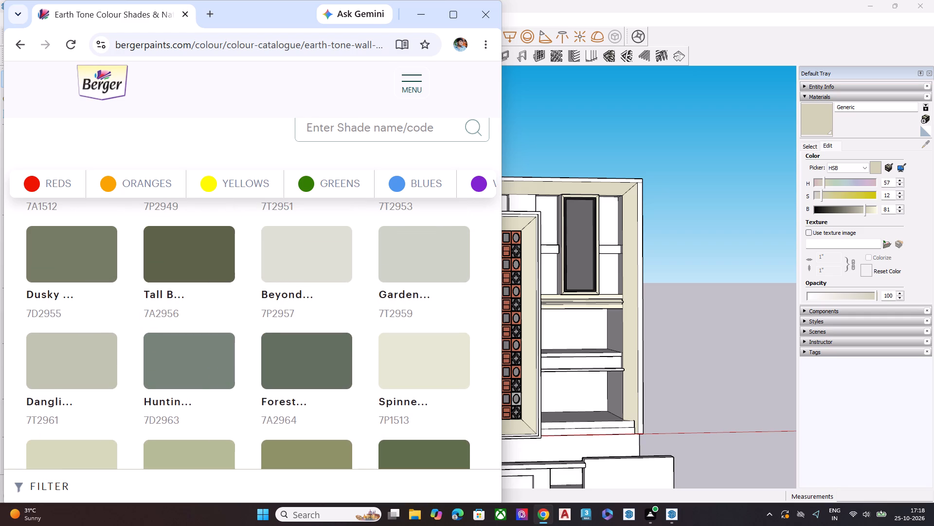
click(424, 11)
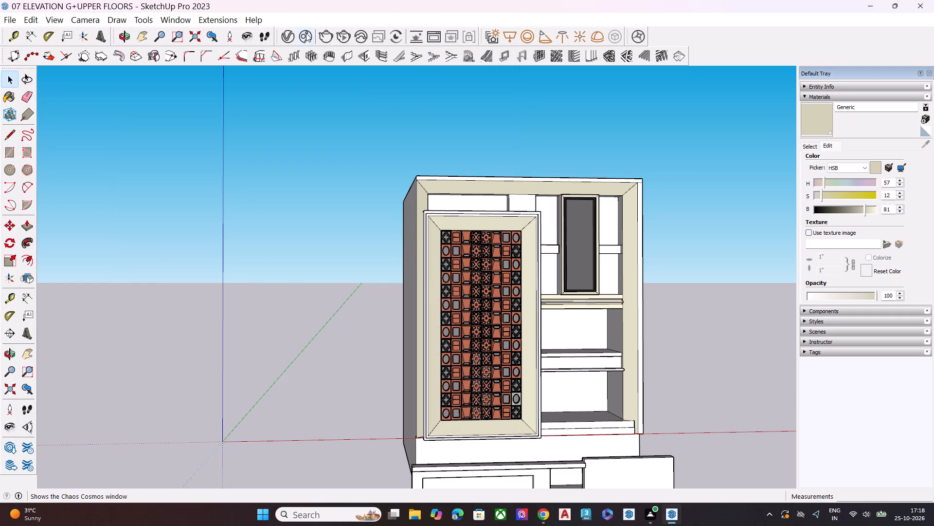
Return to SketchUp and show the Wood materials in the Chaos Cosmos Browser from the V-Ray Asset Editor.
click(283, 42)
click(246, 104)
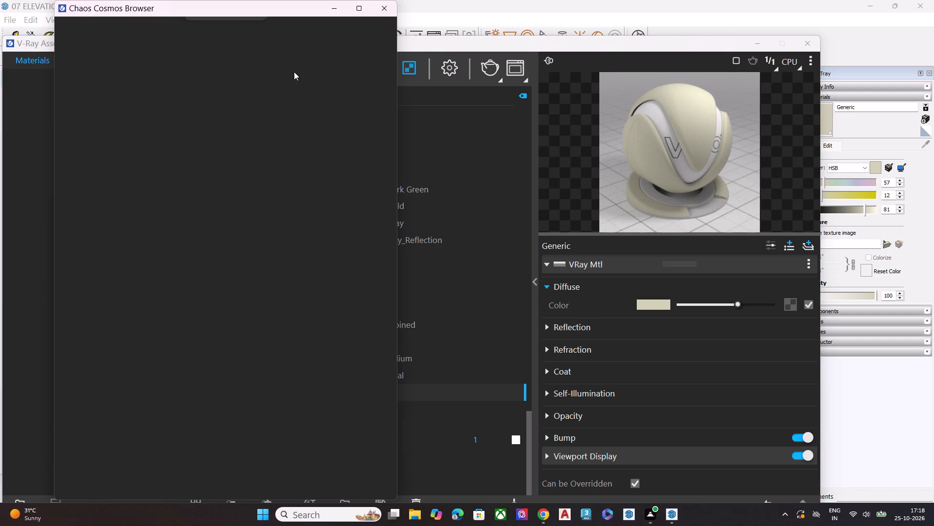
click(385, 9)
click(192, 111)
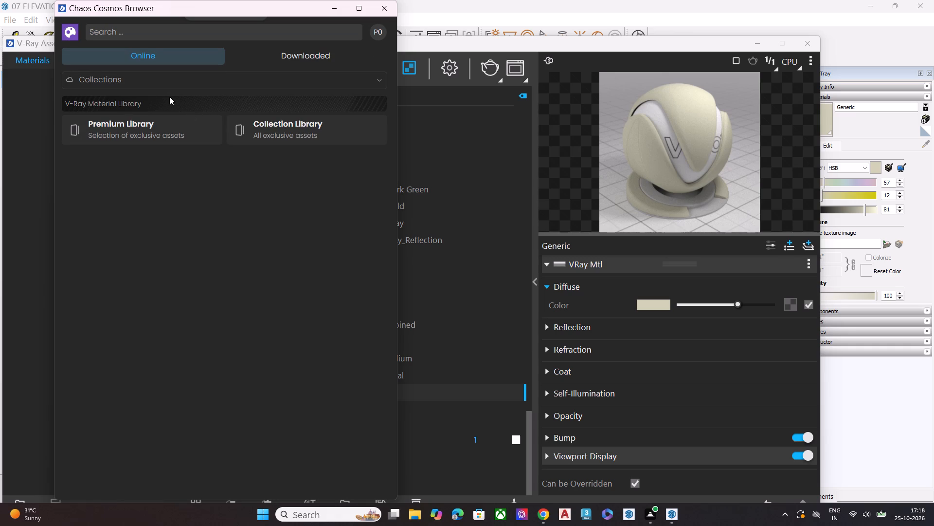
click(147, 84)
click(112, 107)
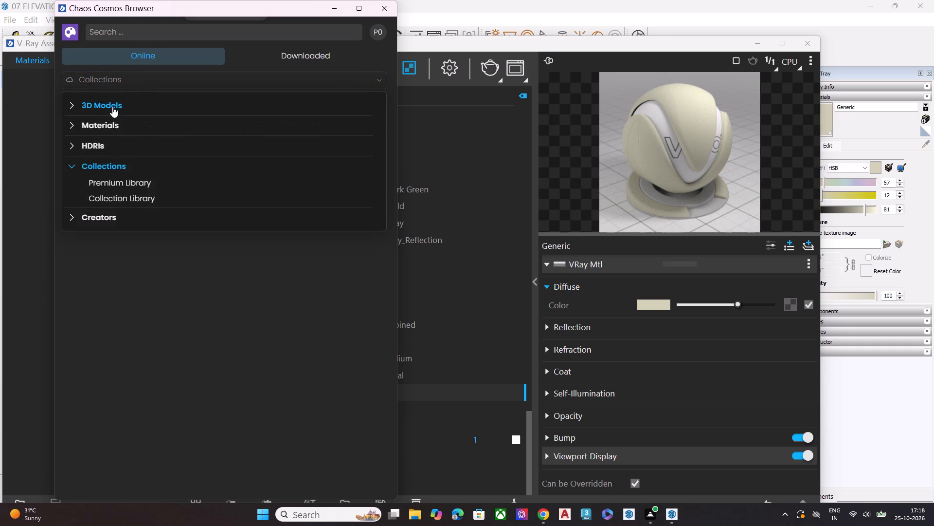
click(75, 105)
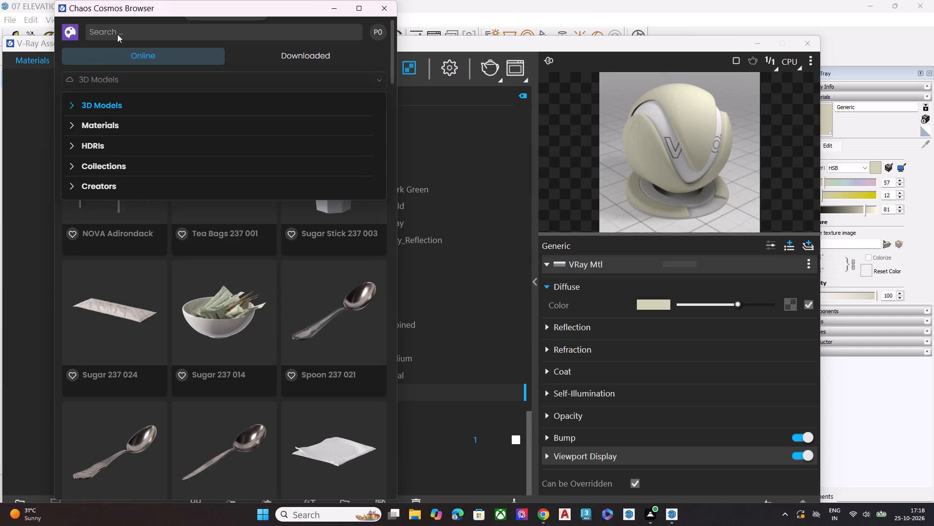
click(119, 29)
click(116, 35)
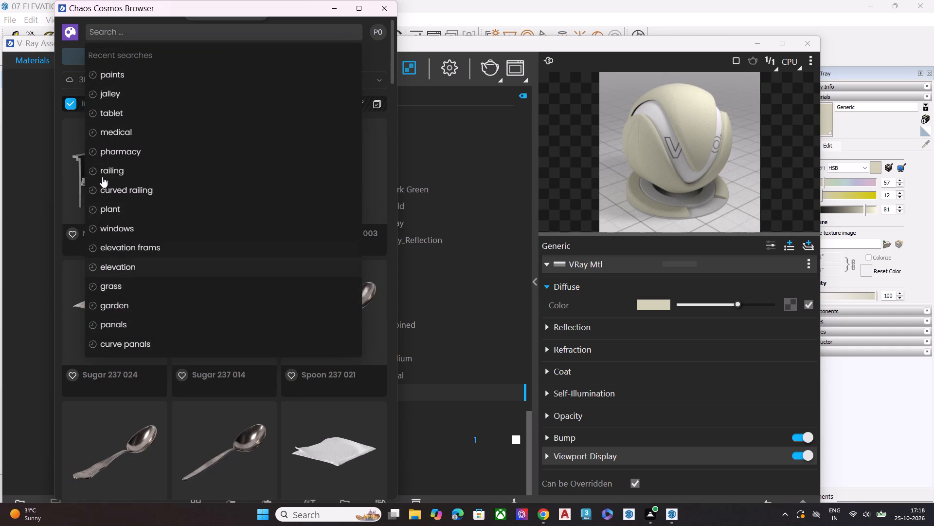
click(77, 62)
click(106, 83)
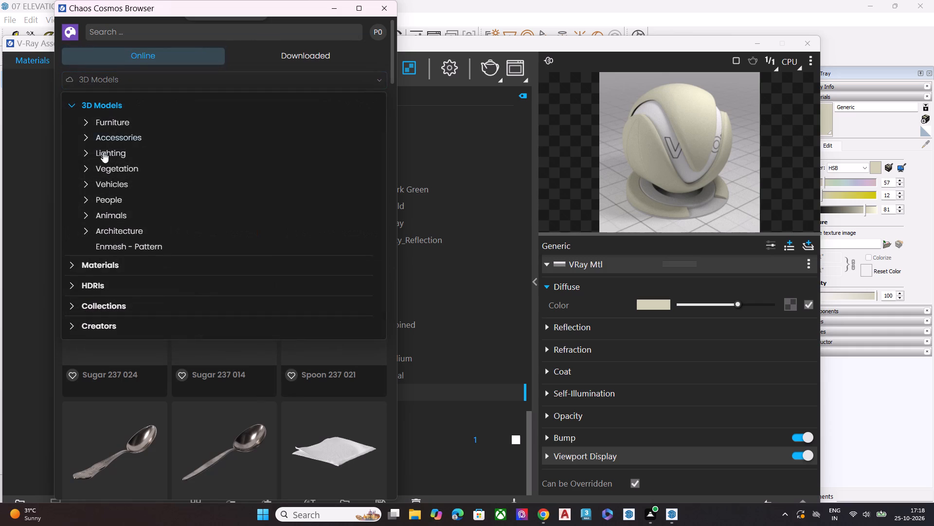
click(76, 105)
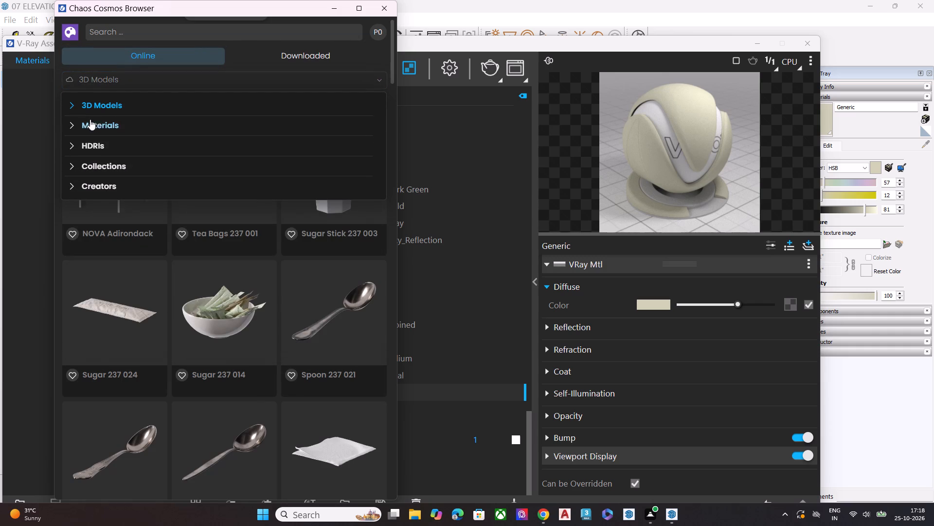
click(90, 128)
click(107, 315)
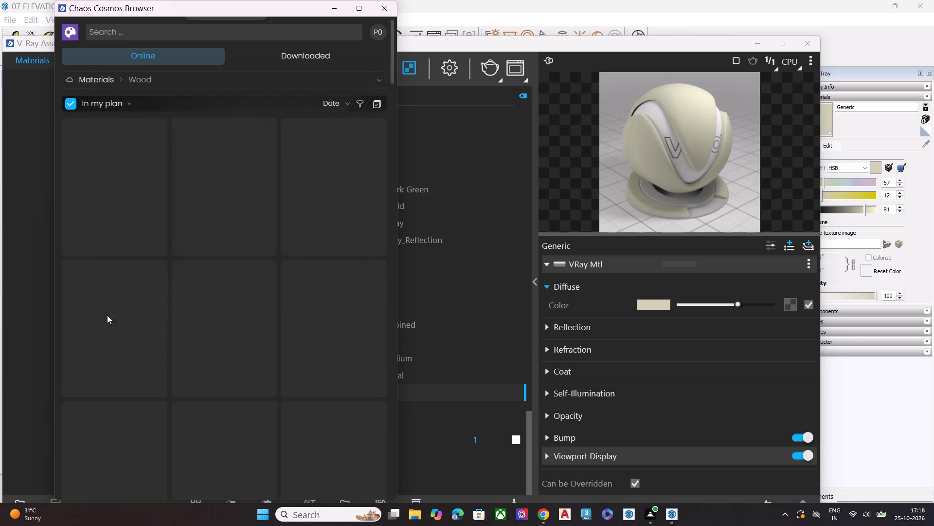
Examine the available Cosmos wood materials and compare their tones and finishes for the elevation.
scroll(261, 197, down, 1)
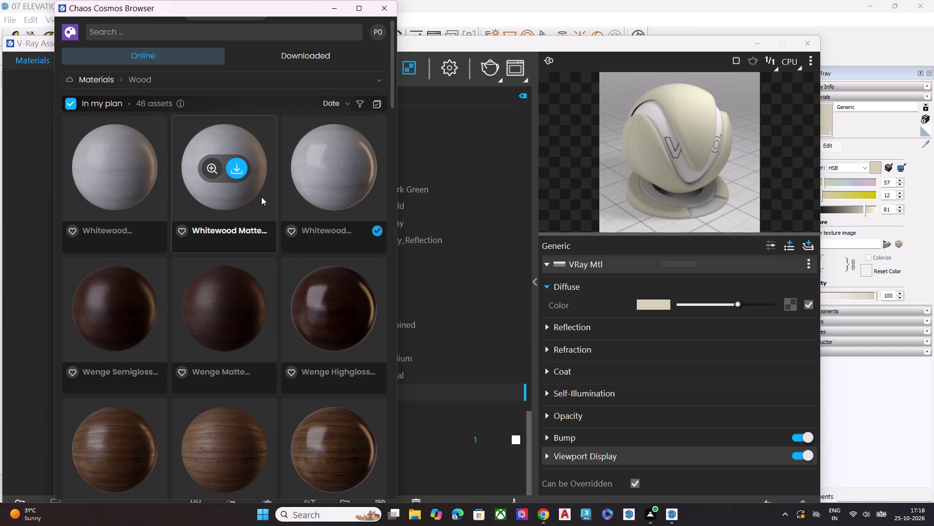
scroll(249, 207, down, 7)
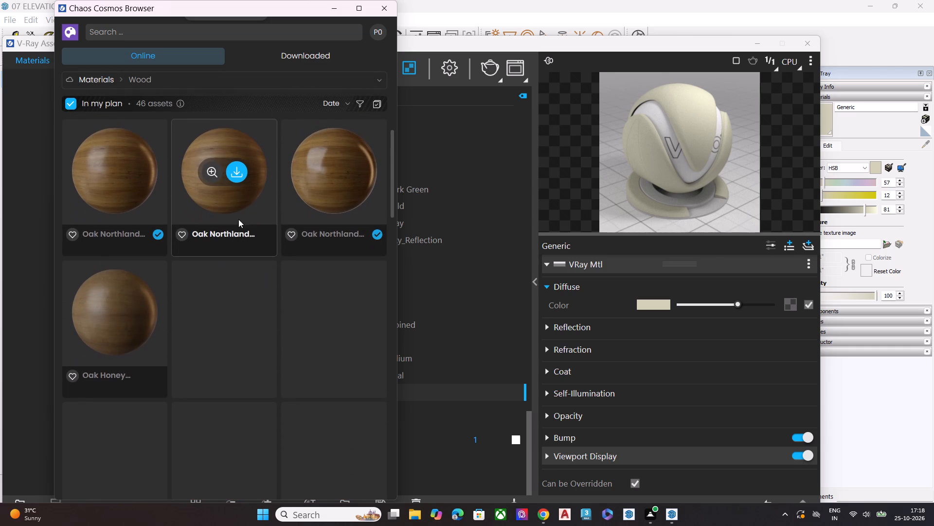
scroll(223, 232, down, 1)
scroll(306, 291, down, 3)
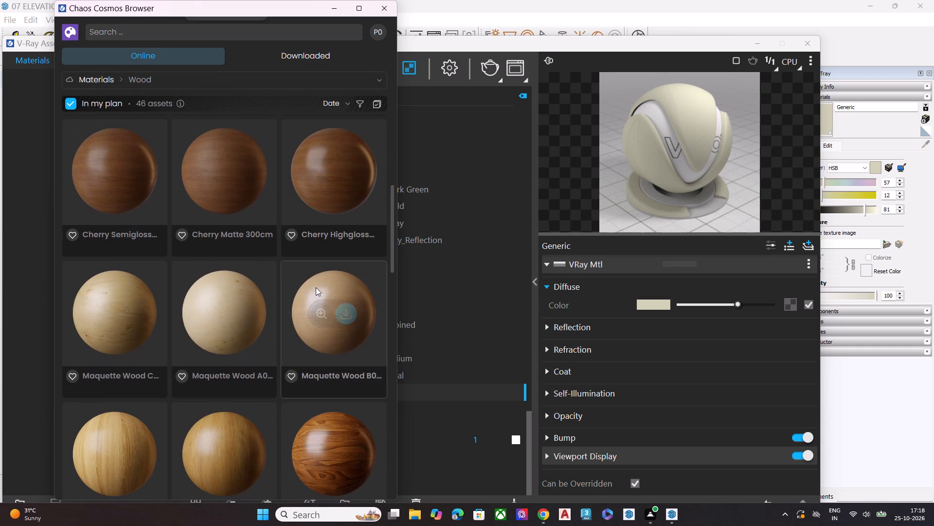
scroll(300, 294, down, 6)
scroll(235, 286, down, 4)
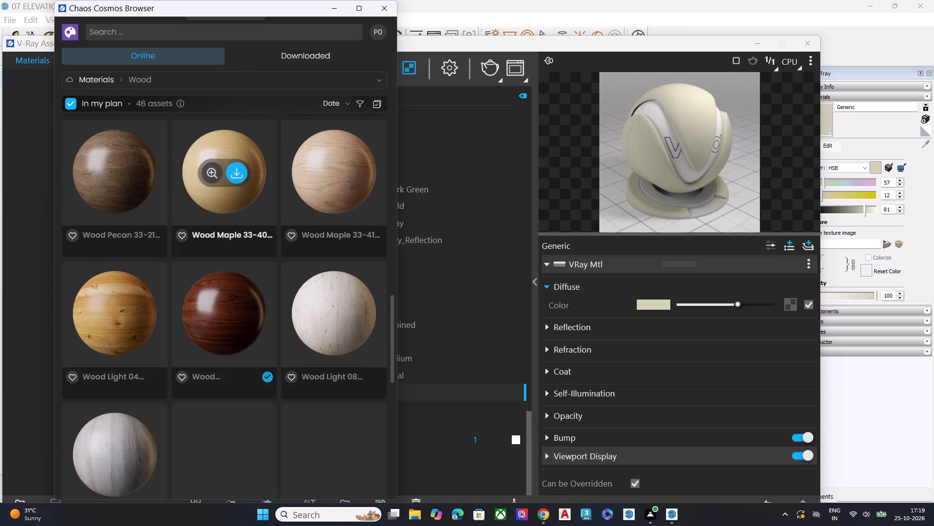
scroll(250, 270, down, 2)
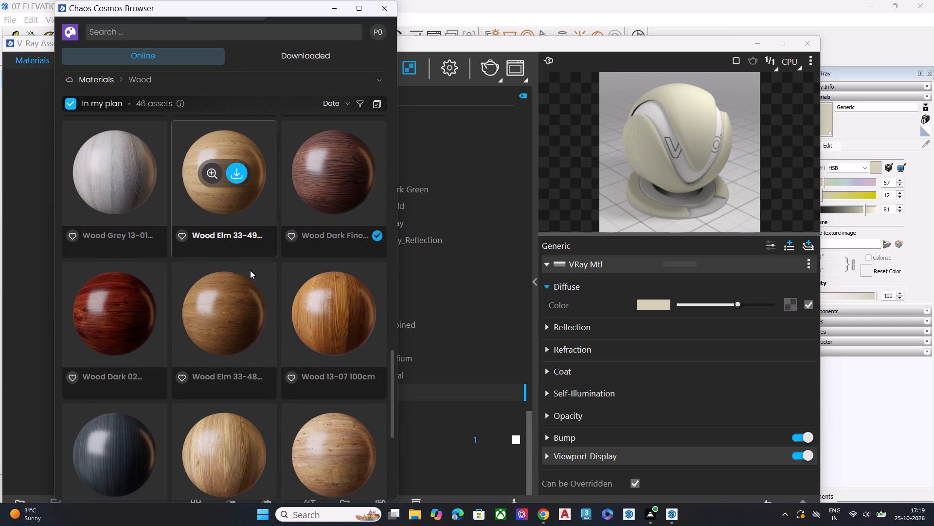
scroll(250, 270, down, 4)
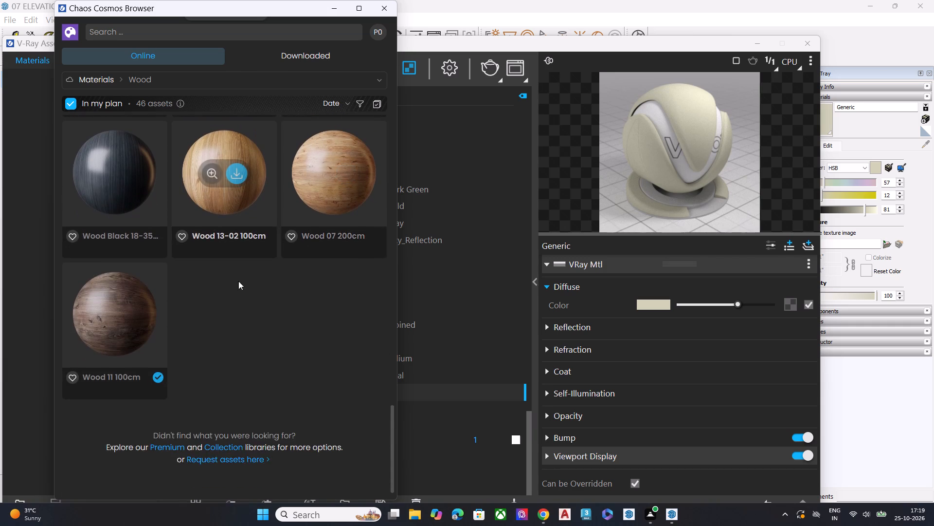
scroll(230, 283, up, 11)
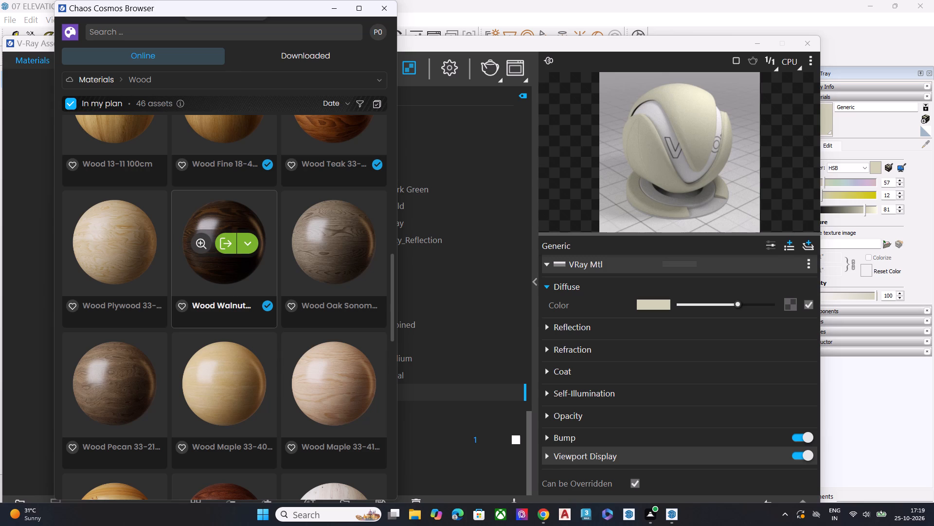
scroll(293, 264, down, 1)
scroll(293, 264, up, 4)
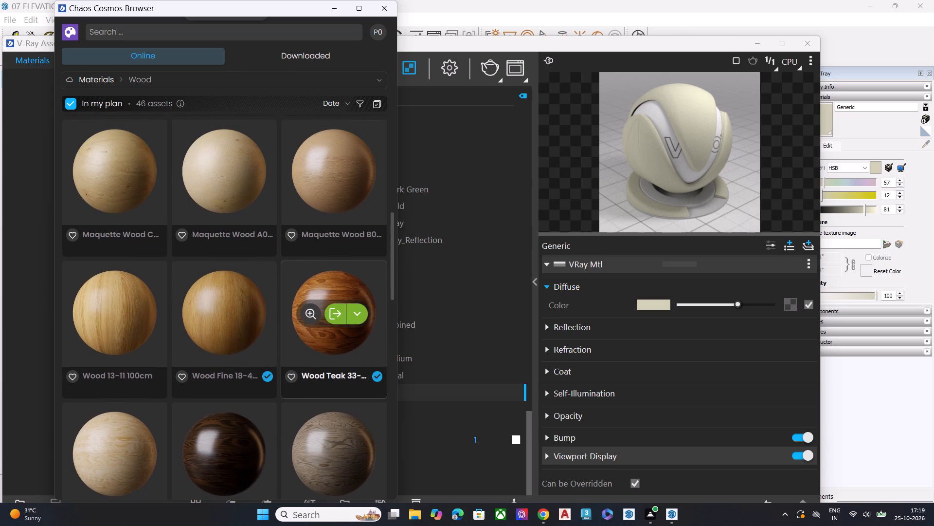
scroll(323, 274, up, 1)
scroll(323, 274, down, 2)
scroll(323, 274, up, 11)
scroll(276, 277, up, 3)
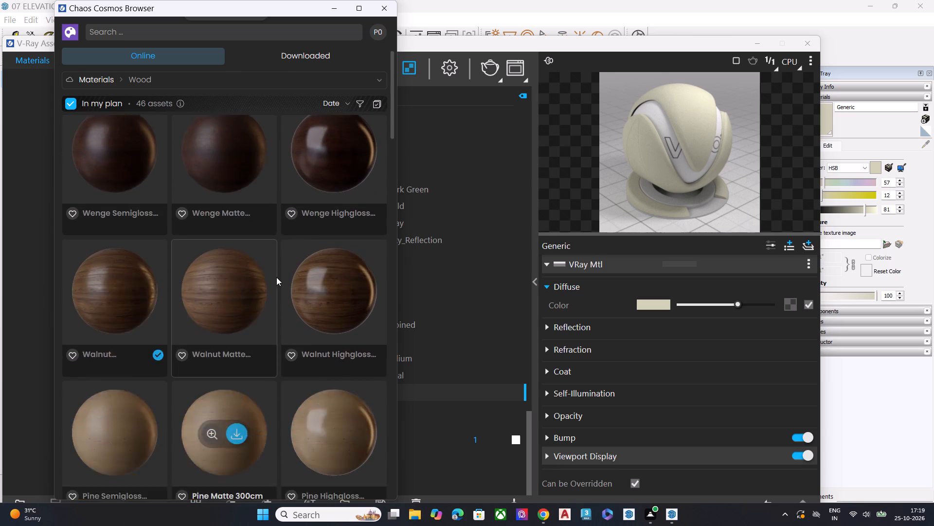
scroll(276, 277, up, 1)
scroll(299, 290, down, 2)
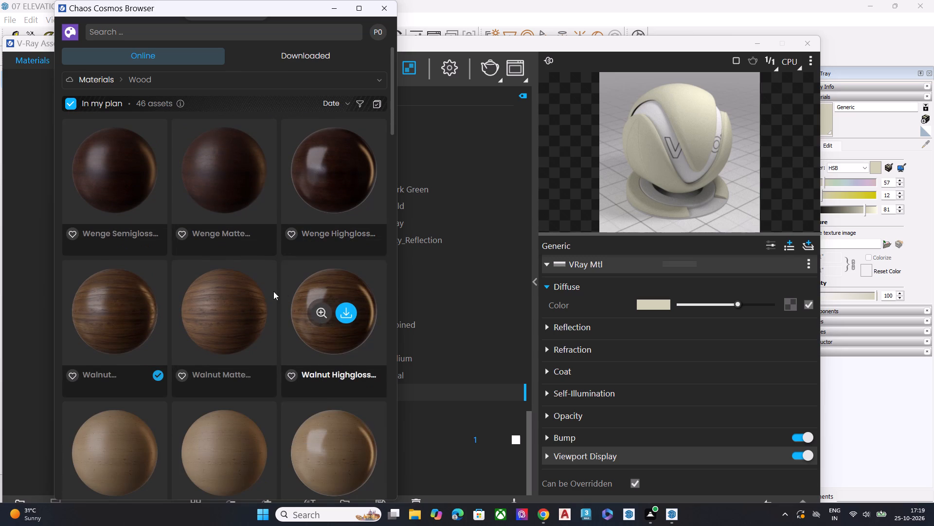
scroll(273, 291, up, 10)
scroll(329, 290, down, 3)
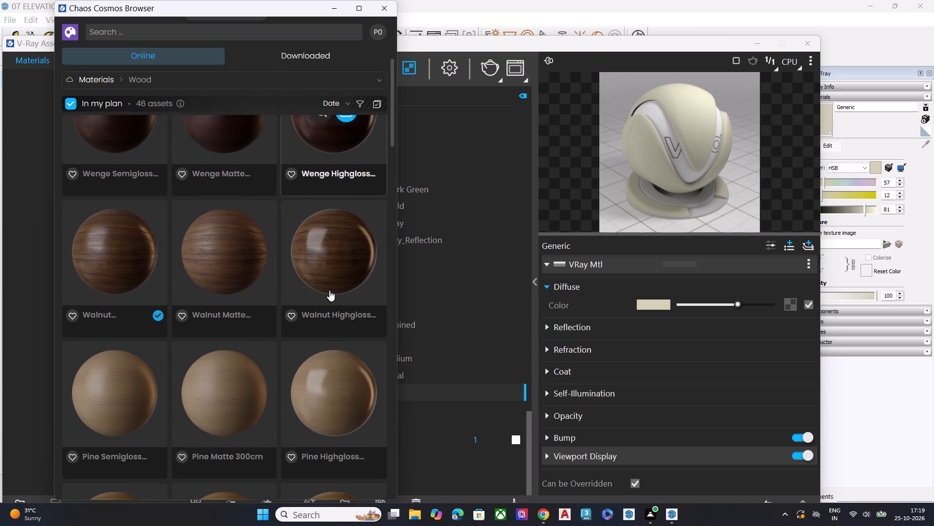
Download the Walnut Highgloss 300cm wood material from Cosmos, import it into the model and select it.
click(346, 247)
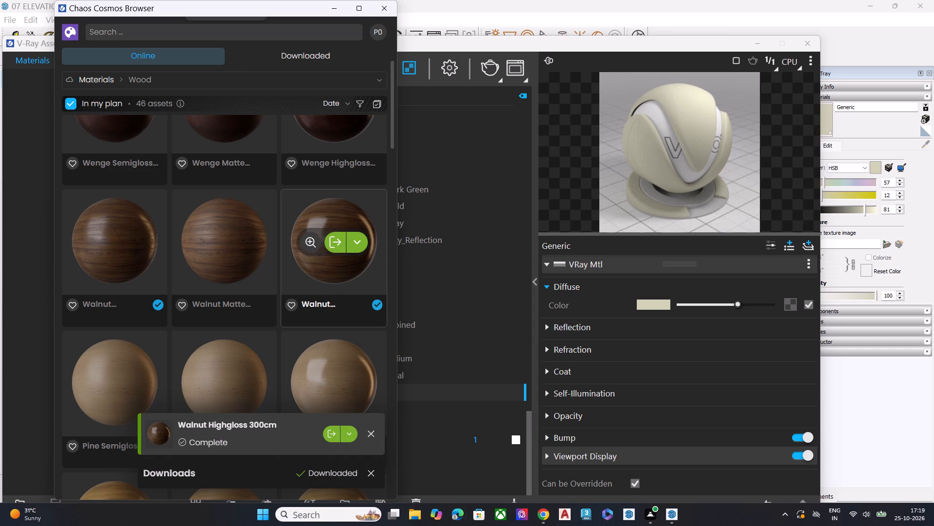
click(334, 243)
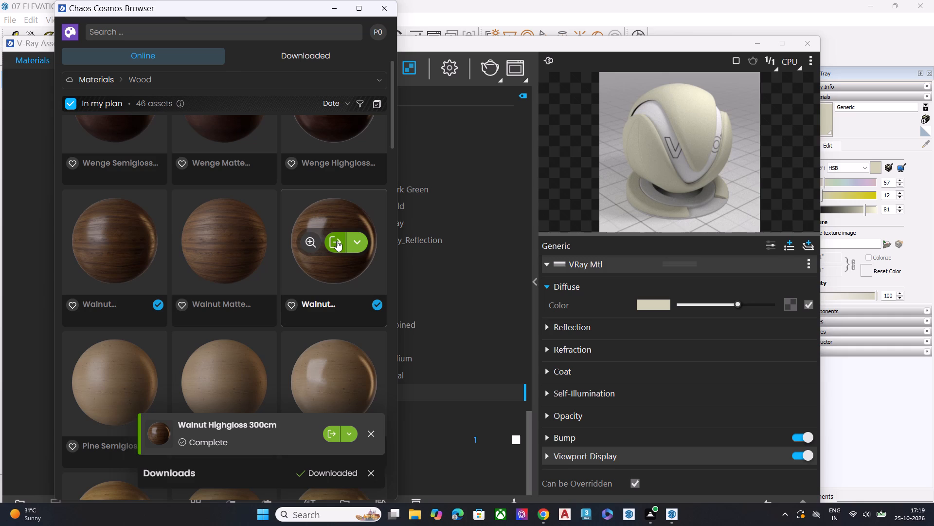
click(337, 240)
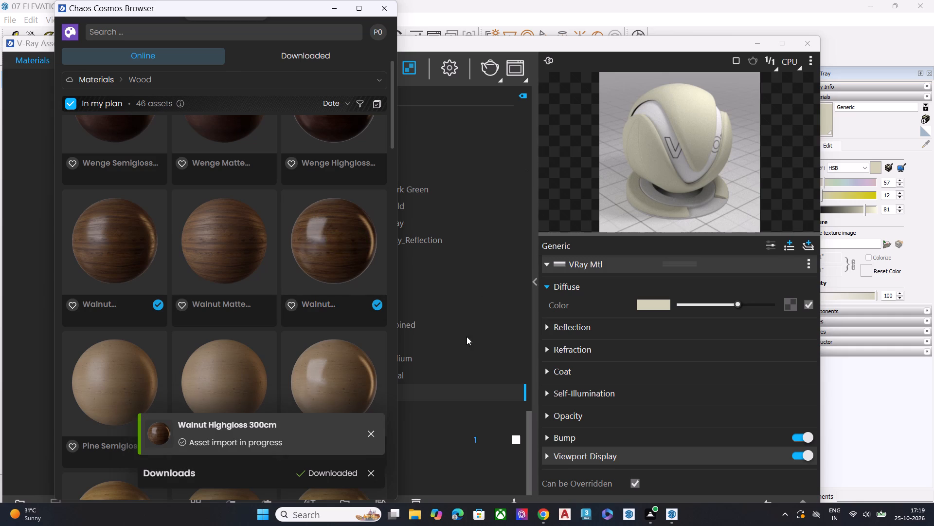
drag(286, 9, 188, 39)
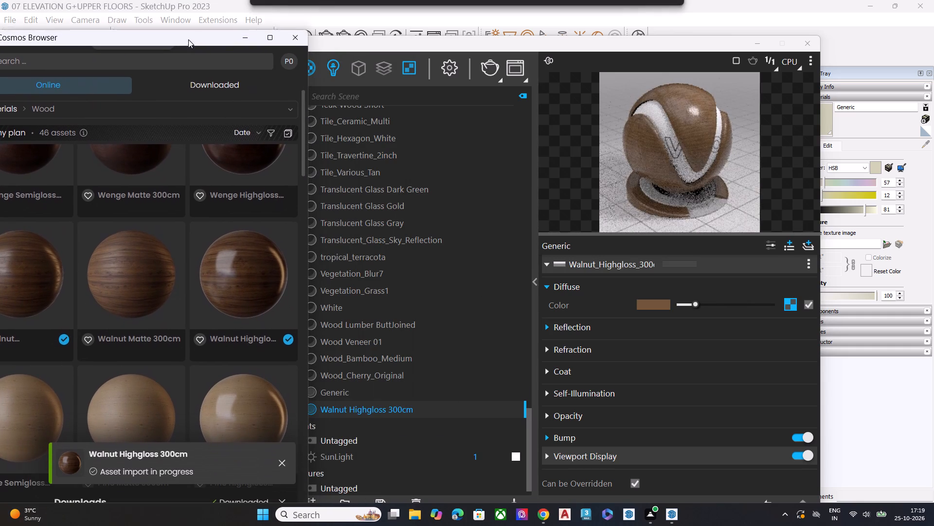
drag(188, 39, 188, 38)
click(359, 406)
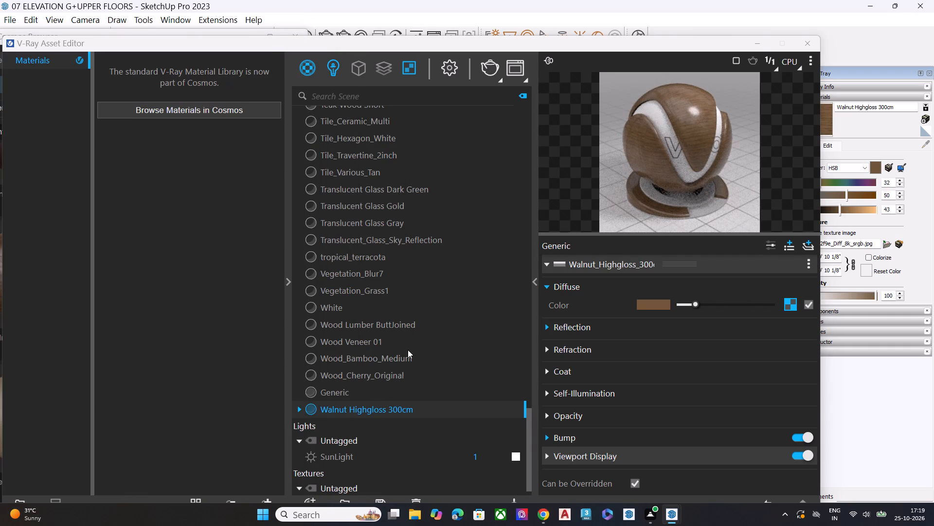
click(755, 45)
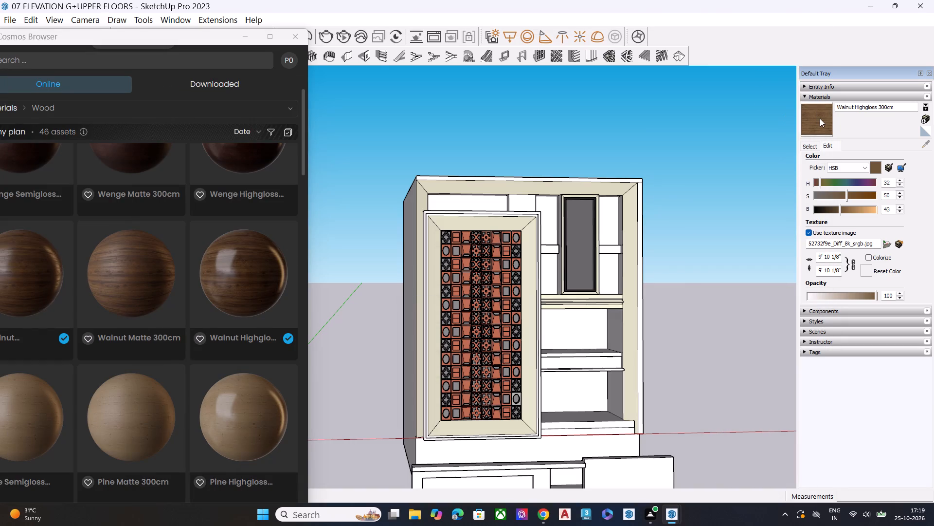
Push the recessed wall face above the terracotta jali frame back by about 4' 7 1/4".
click(820, 118)
middle_drag(482, 263, 420, 172)
scroll(454, 176, up, 4)
scroll(568, 214, down, 1)
scroll(568, 214, up, 4)
middle_drag(570, 228, 471, 230)
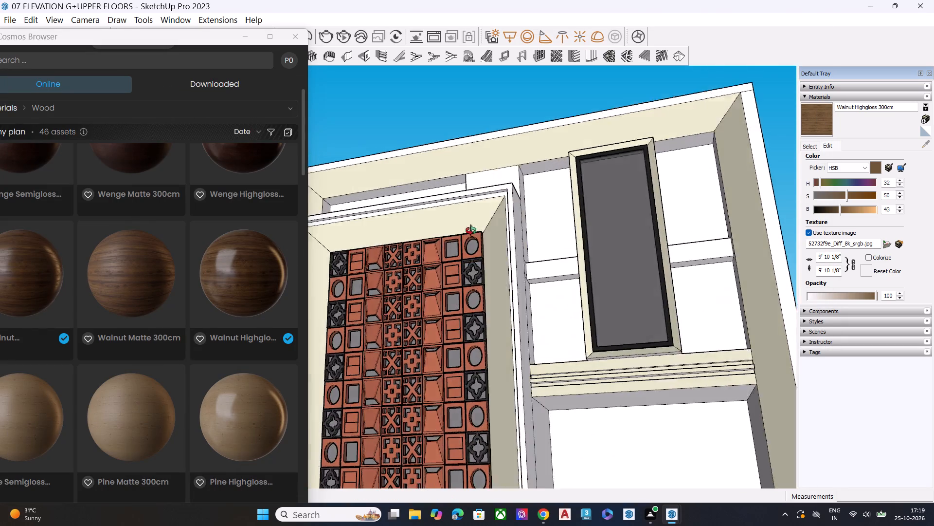
middle_drag(471, 230, 425, 232)
scroll(425, 227, up, 8)
scroll(457, 188, down, 8)
middle_drag(518, 203, 440, 298)
scroll(350, 180, up, 7)
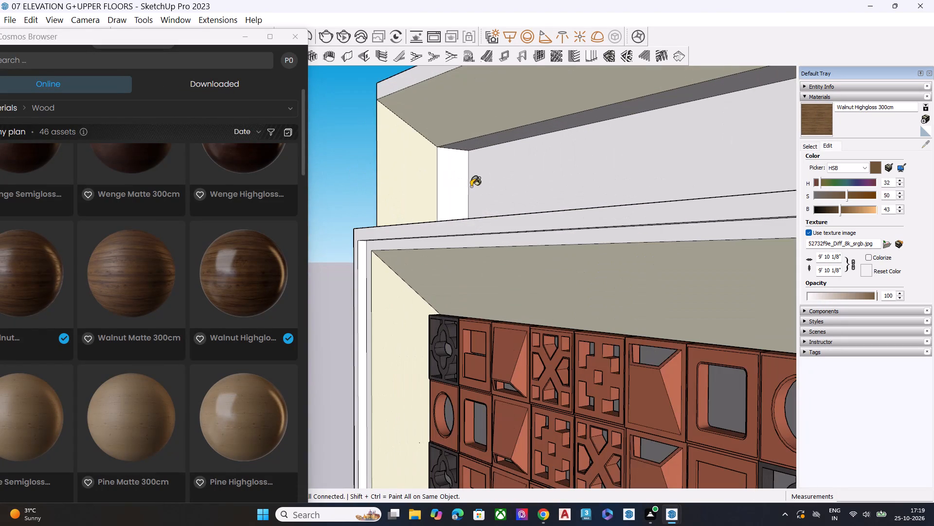
middle_drag(518, 149, 425, 81)
scroll(447, 97, up, 1)
scroll(506, 145, down, 11)
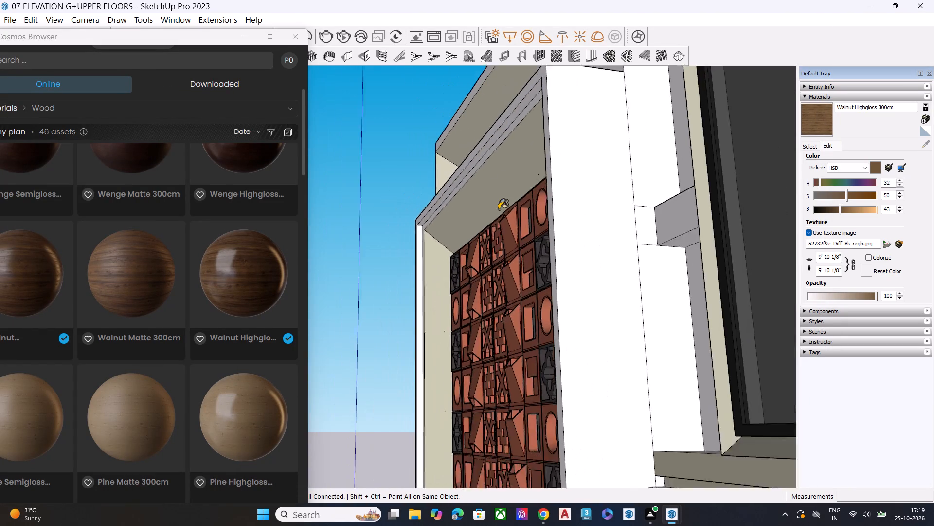
scroll(499, 209, down, 6)
middle_drag(521, 182, 620, 275)
key(space)
scroll(482, 147, up, 6)
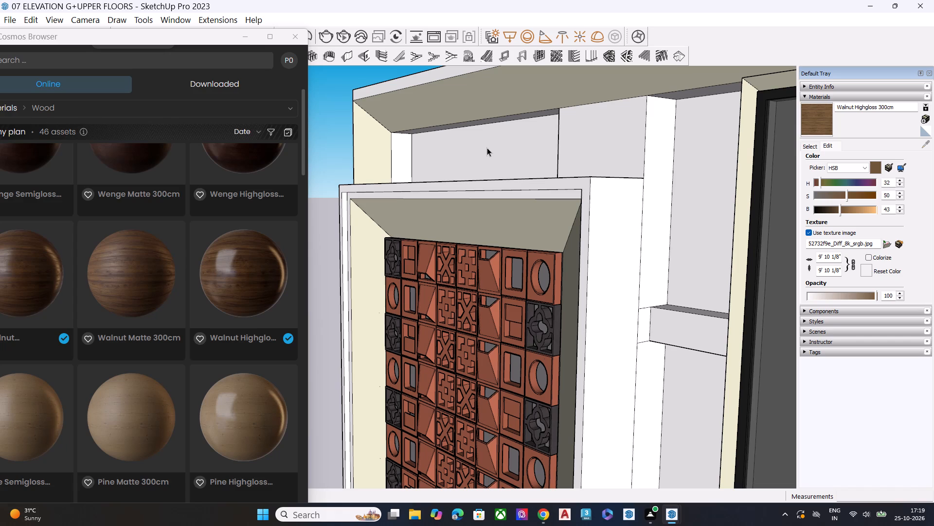
click(487, 148)
key(p)
click(487, 148)
click(525, 149)
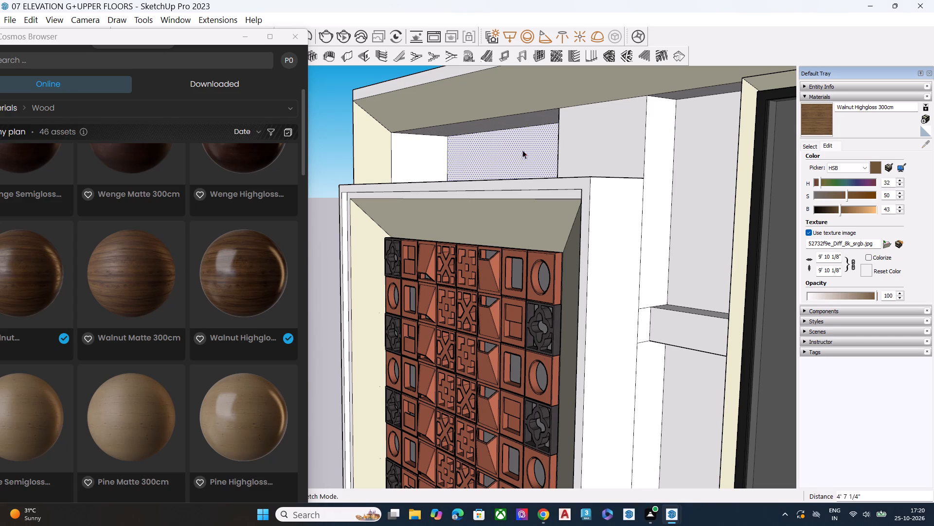
key(space)
Paint the soffit faces above the jali frame and on both sides of the tall window with Walnut Highgloss 300cm.
middle_drag(503, 171, 487, 115)
scroll(487, 115, up, 2)
scroll(487, 115, down, 2)
click(809, 114)
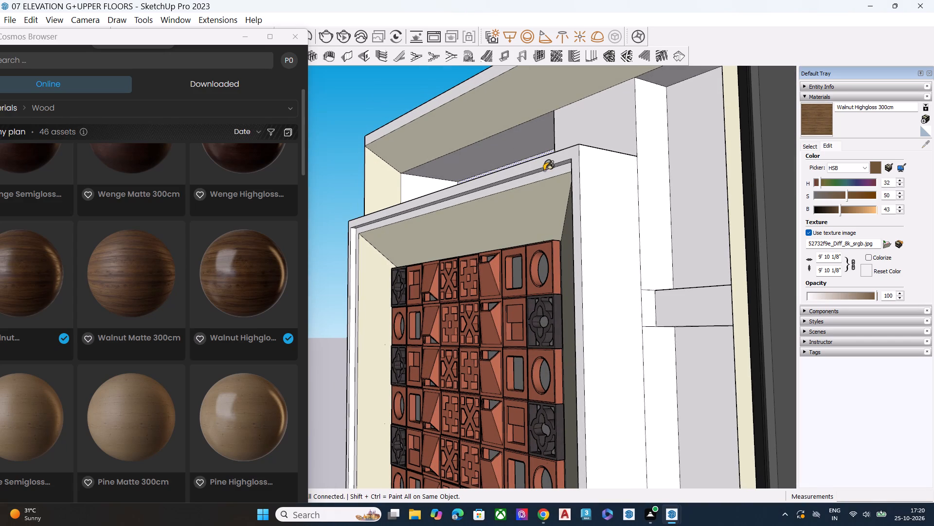
click(509, 142)
scroll(419, 158, down, 5)
scroll(423, 171, up, 2)
scroll(426, 171, down, 1)
middle_drag(525, 148, 559, 91)
scroll(560, 91, up, 6)
click(535, 154)
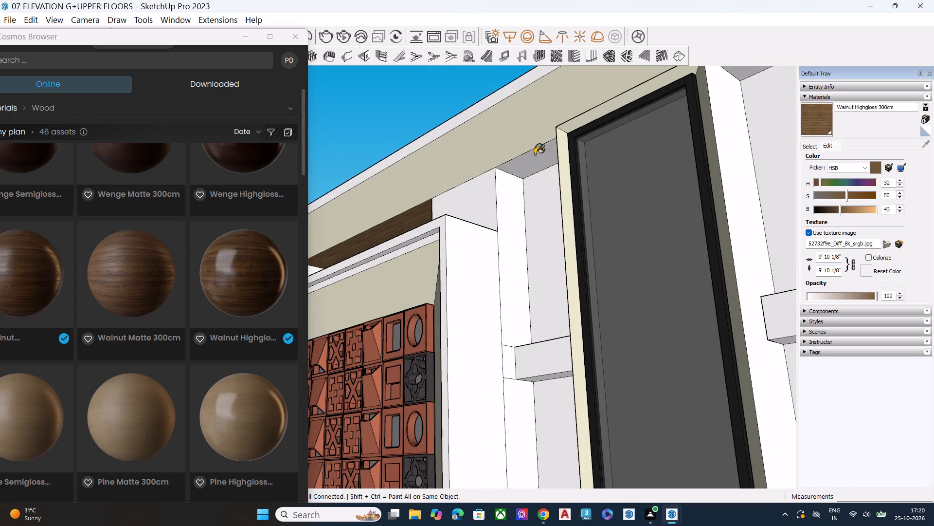
scroll(495, 175, down, 4)
scroll(668, 121, up, 3)
click(671, 95)
Push the wall face under the horizontal band on the right of the tall window inward.
scroll(582, 156, up, 1)
scroll(582, 158, down, 3)
middle_drag(590, 177, 638, 180)
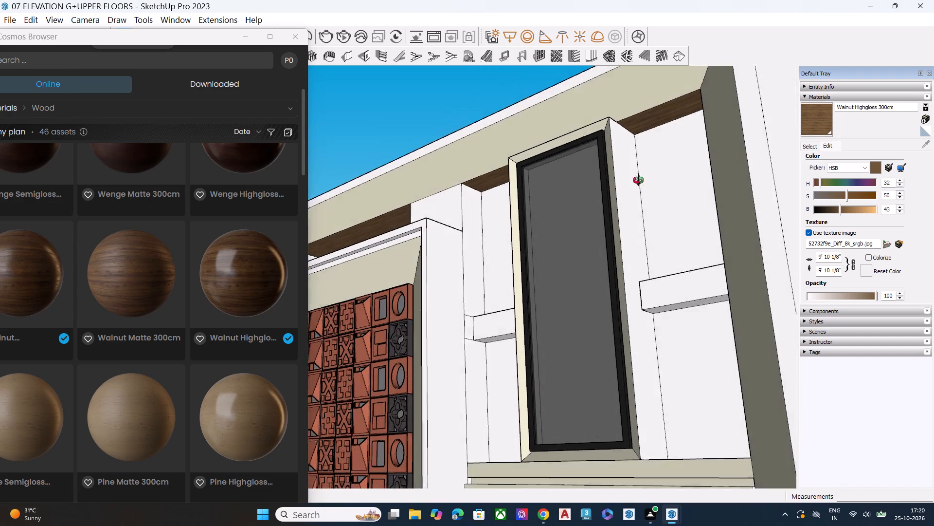
middle_drag(638, 180, 674, 175)
middle_drag(490, 208, 587, 146)
scroll(503, 212, down, 10)
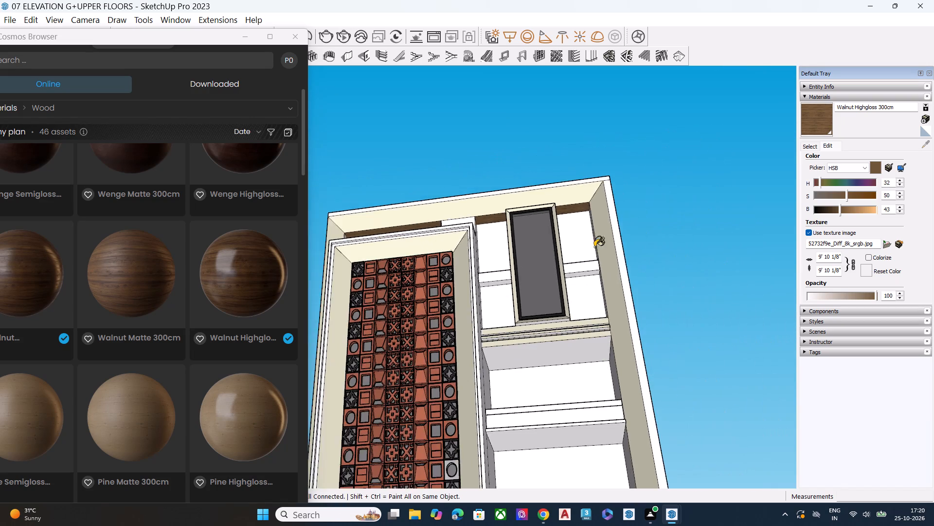
middle_drag(594, 256, 488, 328)
scroll(488, 328, up, 7)
key(space)
click(649, 262)
key(p)
click(627, 272)
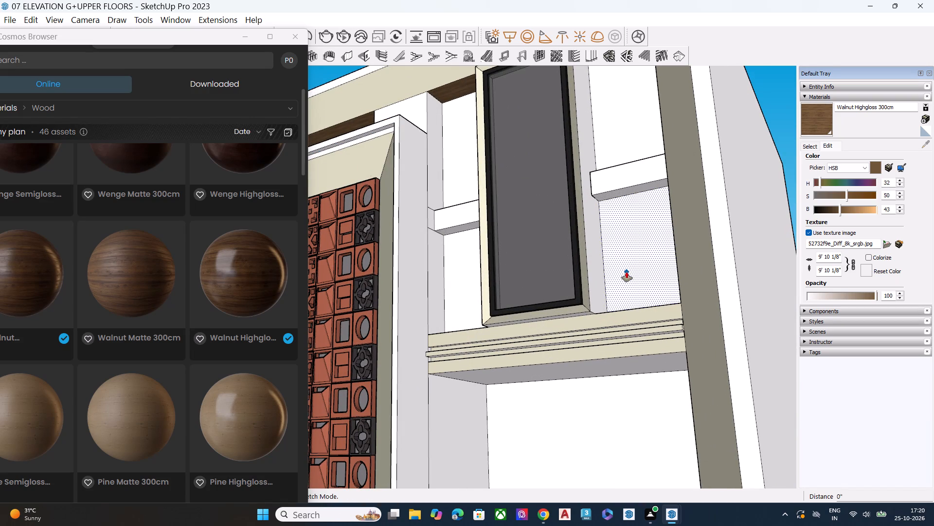
click(656, 259)
key(space)
Push the matching wall face on the left of the tall window back to the depth of the right recess.
click(453, 278)
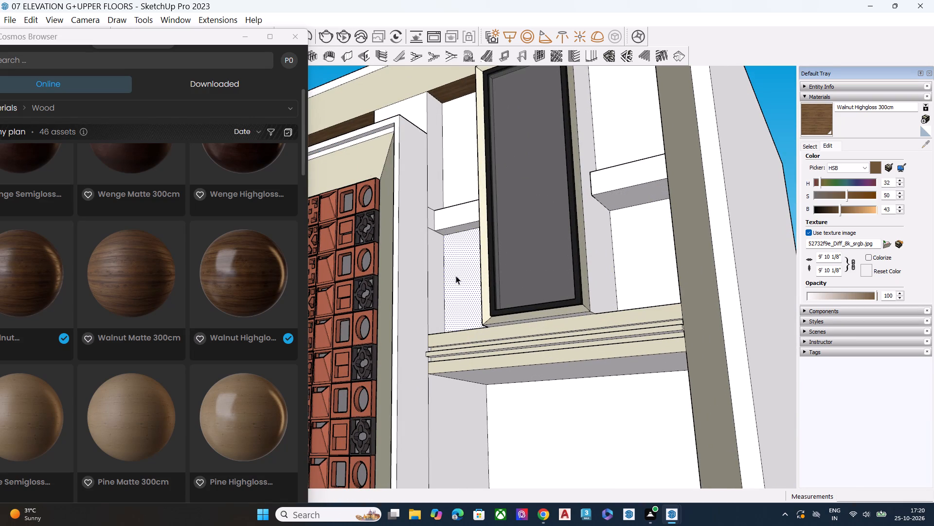
key(p)
drag(456, 276, 462, 274)
click(614, 241)
key(space)
Draw a vertical line about 11' 5" long on the window box's right side, from the band's underside down to the sill.
middle_drag(615, 250, 586, 198)
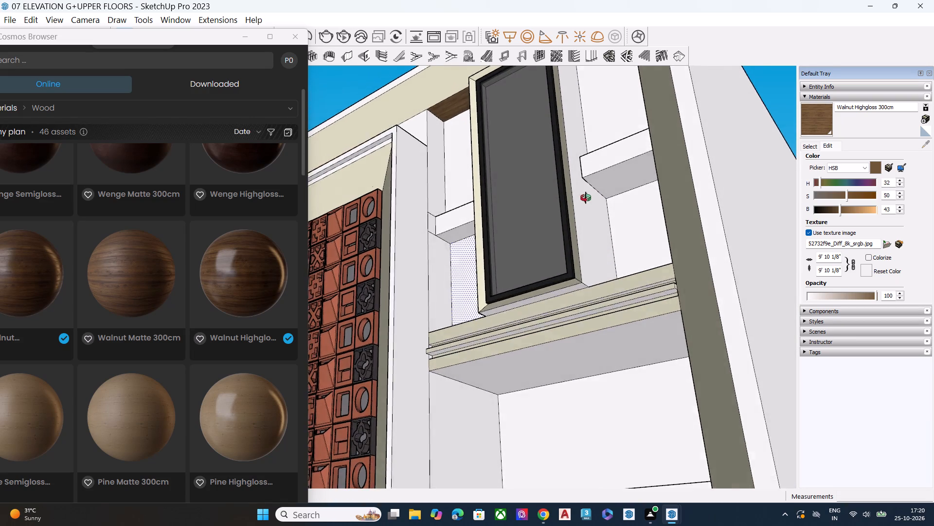
middle_drag(586, 198, 586, 192)
scroll(608, 178, up, 5)
middle_drag(587, 246, 531, 318)
key(l)
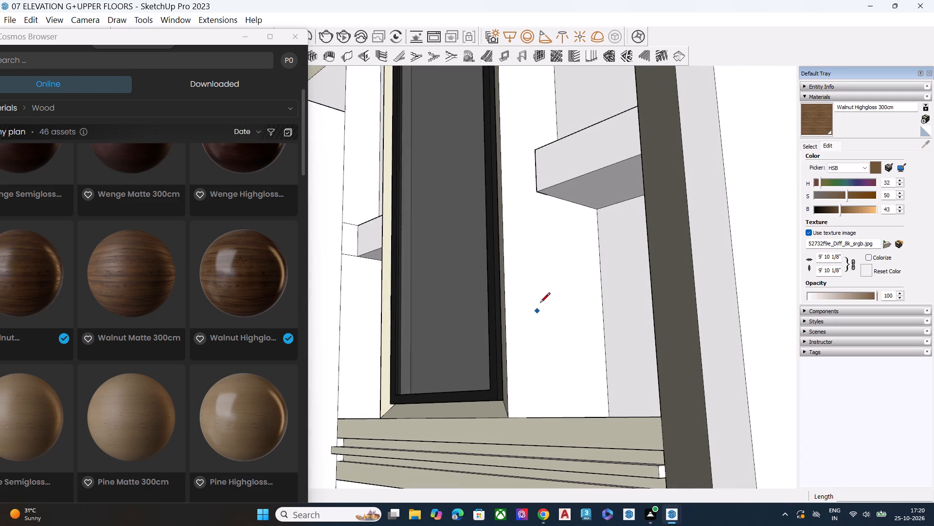
click(557, 198)
middle_drag(549, 393, 551, 445)
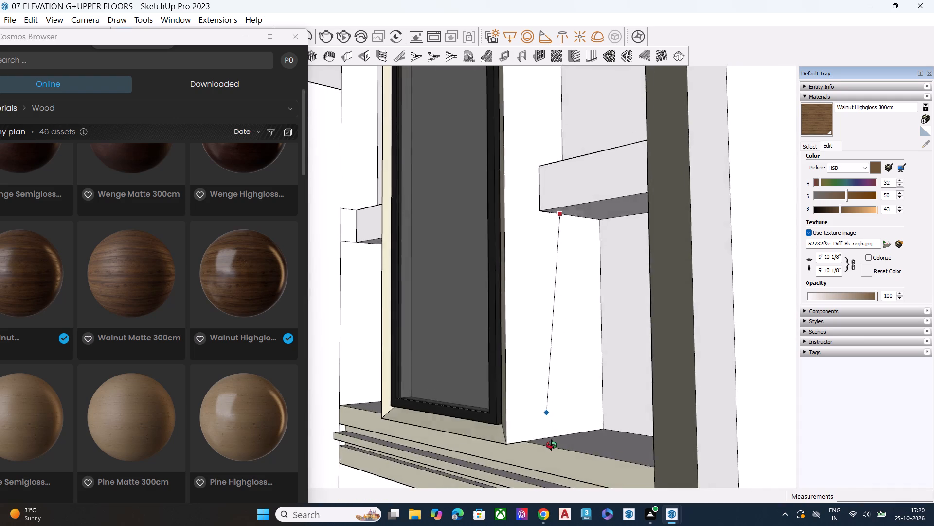
middle_drag(551, 445, 551, 453)
scroll(551, 453, up, 5)
click(564, 437)
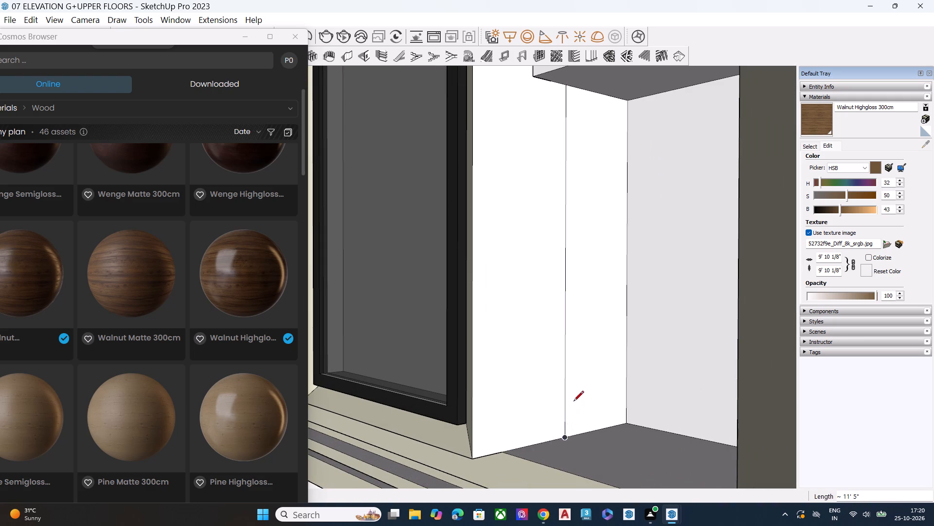
key(space)
Push the narrow strip behind the new line on the window box's right side inward.
middle_drag(588, 336, 600, 282)
scroll(601, 287, up, 1)
click(609, 322)
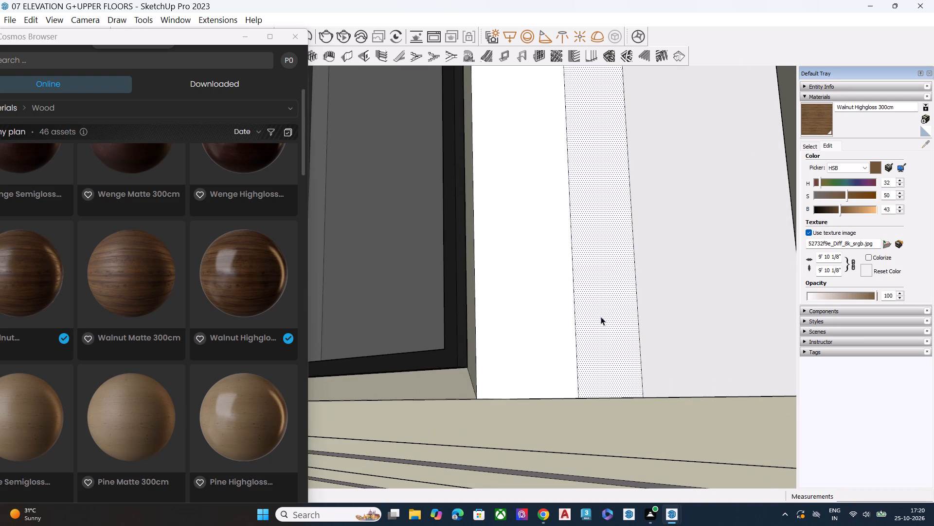
key(p)
click(616, 182)
scroll(567, 265, down, 1)
click(606, 276)
key(space)
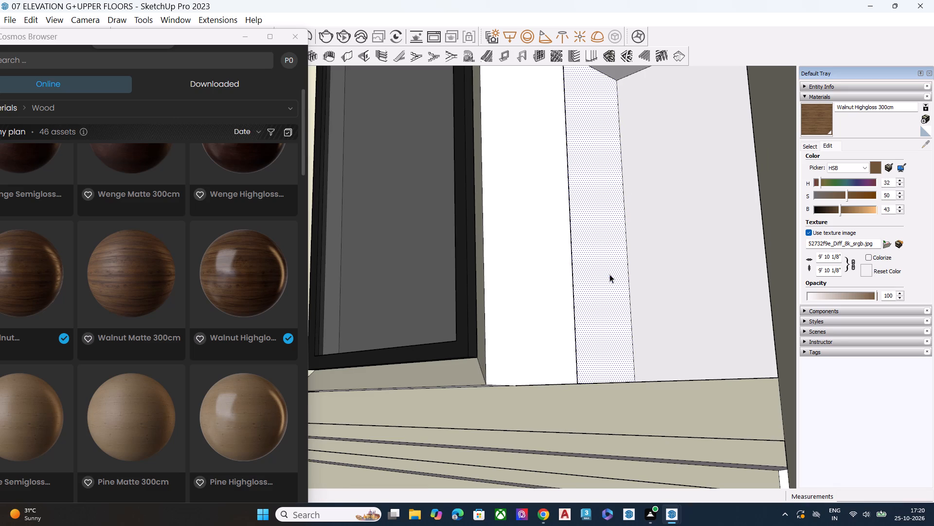
click(610, 274)
Draw a vertical line about 11' 6" long on the window box's left side, from the band's lower corner to the sill.
scroll(614, 248, down, 6)
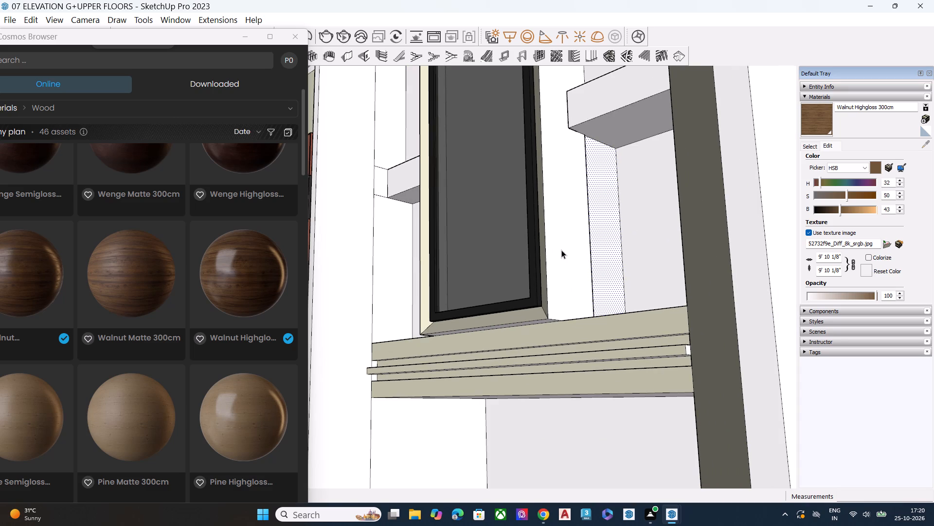
middle_drag(561, 250, 709, 262)
scroll(521, 226, down, 6)
middle_drag(496, 282, 700, 284)
scroll(506, 246, up, 6)
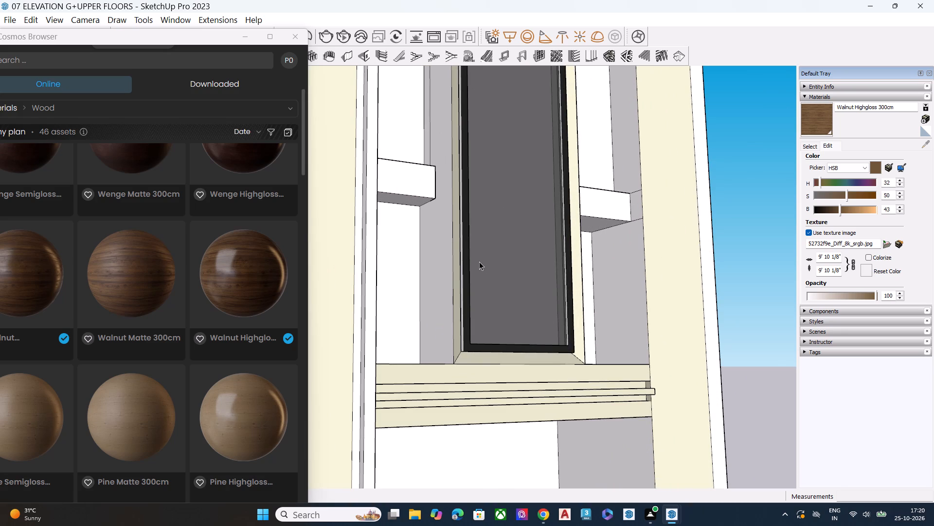
middle_drag(444, 269, 548, 308)
scroll(466, 282, up, 1)
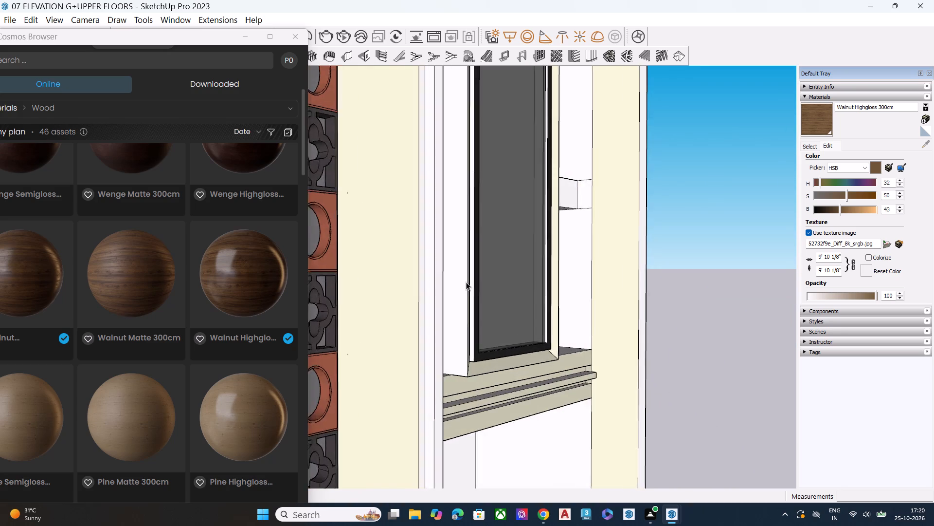
scroll(466, 282, up, 1)
middle_drag(469, 285, 407, 294)
key(l)
click(419, 183)
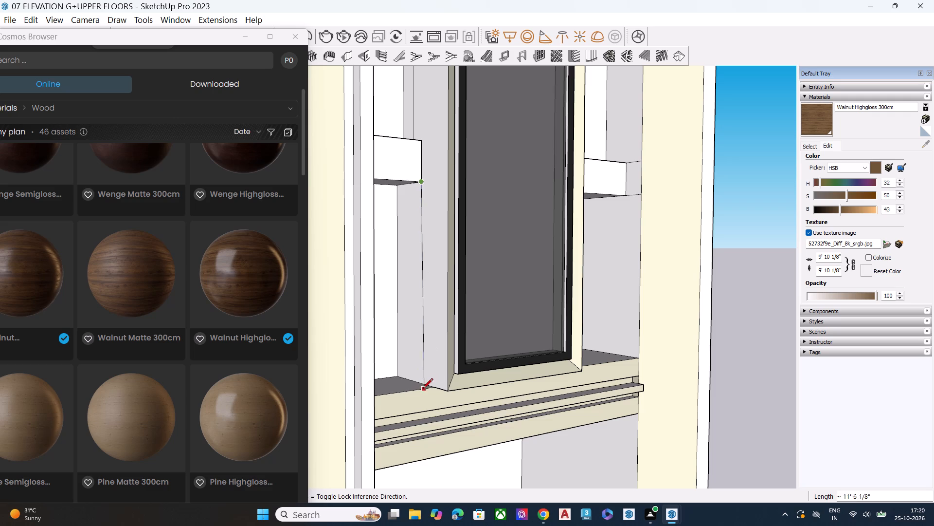
click(421, 386)
key(space)
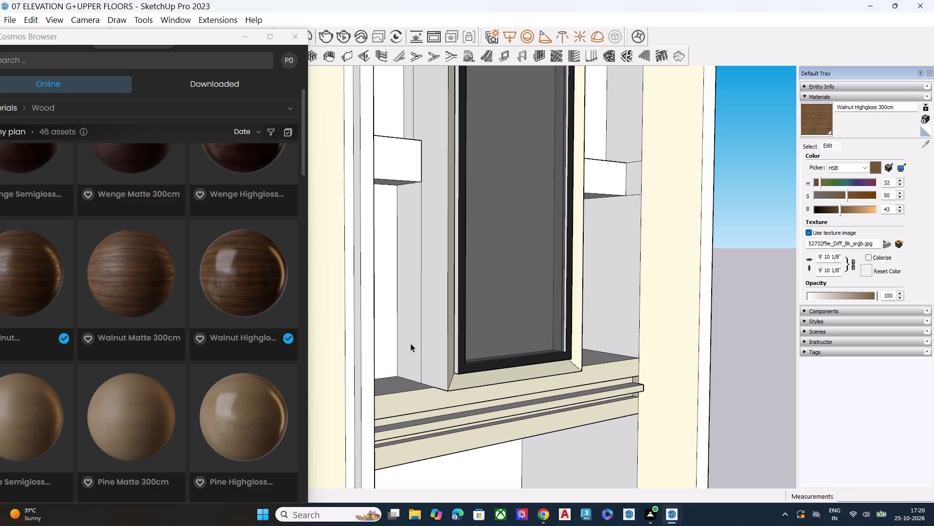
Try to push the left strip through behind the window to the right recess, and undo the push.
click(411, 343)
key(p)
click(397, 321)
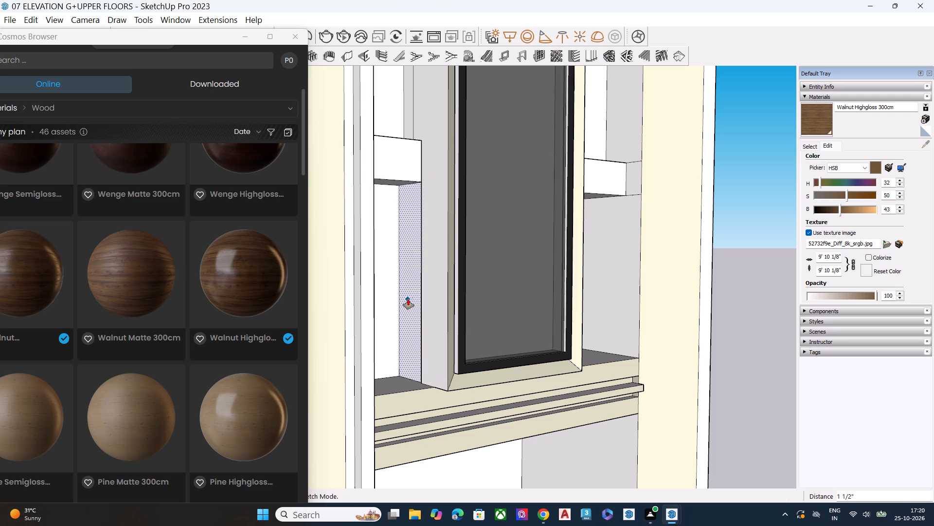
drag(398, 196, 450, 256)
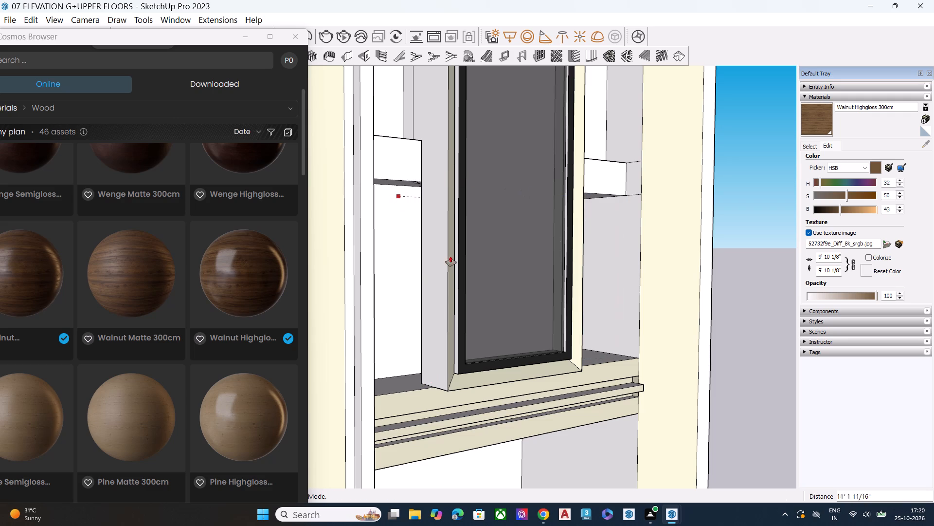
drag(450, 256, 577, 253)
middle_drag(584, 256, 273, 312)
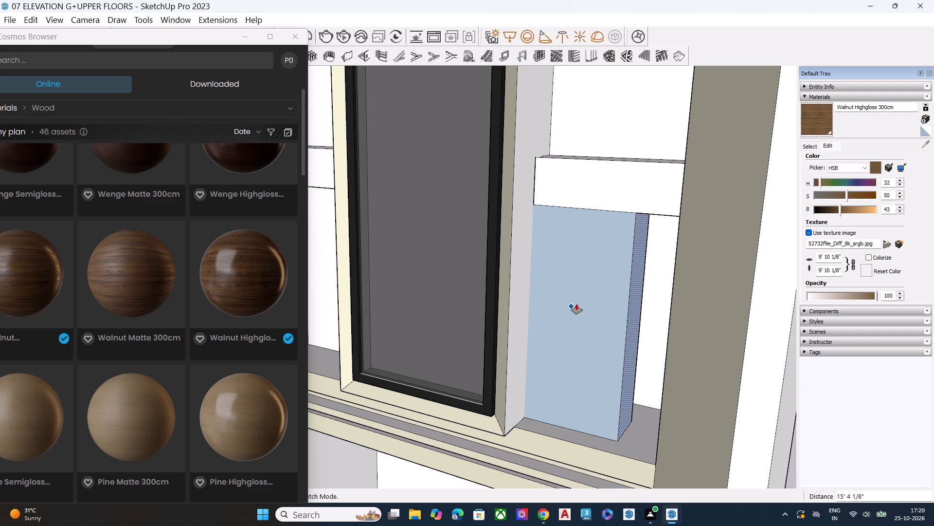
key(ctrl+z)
Push the strip on the window box's right side through behind the window toward the left recess.
click(551, 286)
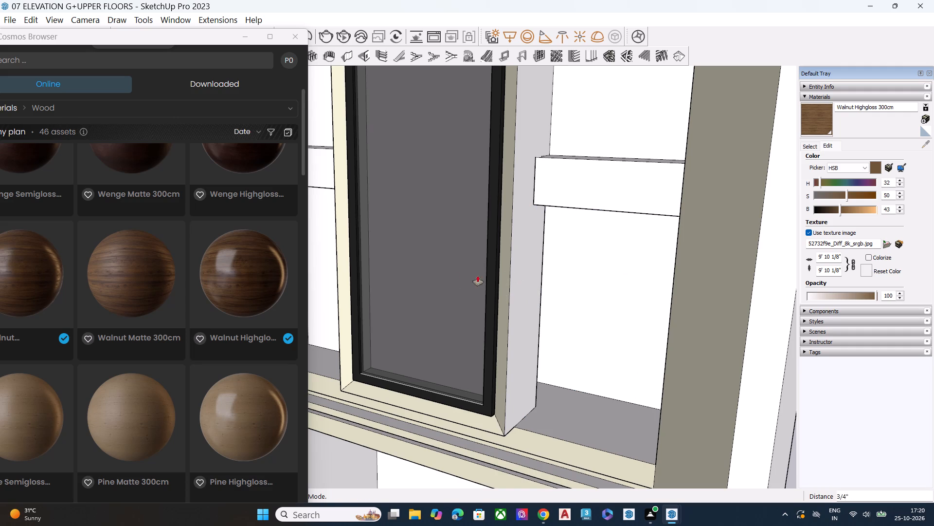
click(335, 264)
key(space)
Delete the leftover reversed face and its vertical edge beside the left strip of the window box.
middle_drag(441, 299, 738, 236)
scroll(398, 276, up, 4)
click(374, 259)
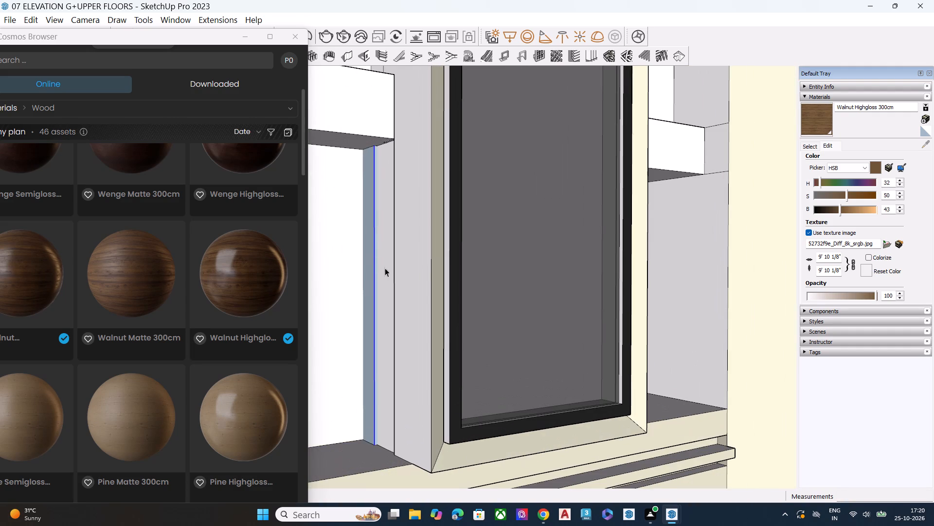
middle_drag(396, 266, 457, 239)
scroll(407, 239, up, 5)
middle_drag(343, 267, 308, 276)
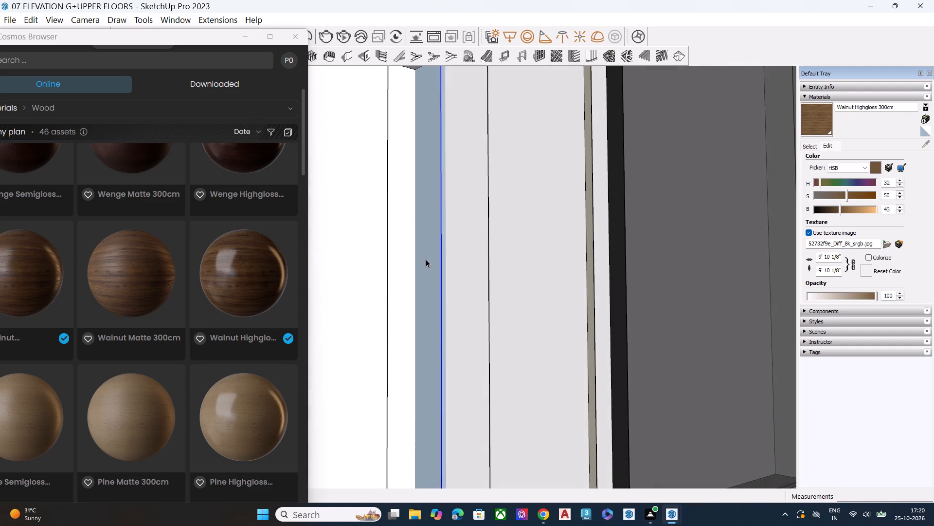
click(426, 259)
key(Delete)
click(440, 272)
key(Delete)
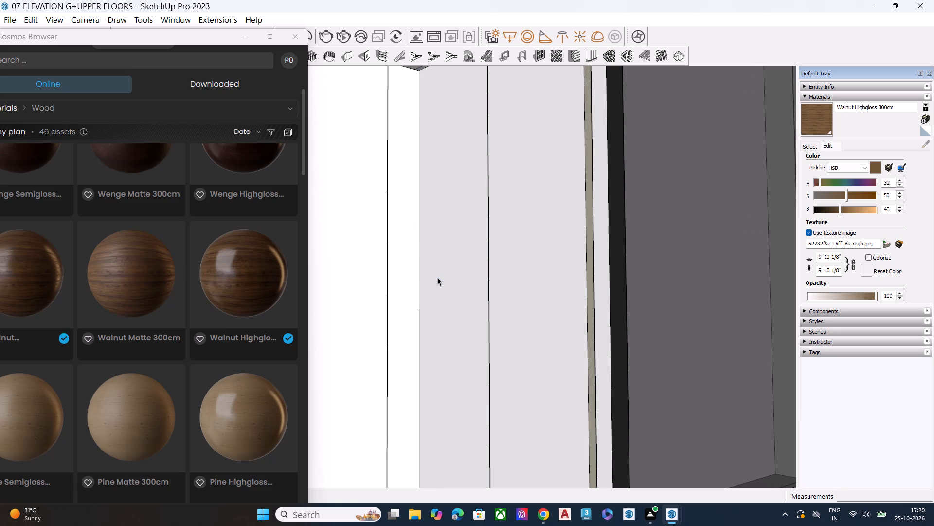
Push the left strip about 10' 4 3/8" behind the window toward the edge of the right recess.
scroll(431, 283, down, 5)
middle_drag(482, 304, 380, 313)
scroll(403, 276, down, 6)
scroll(604, 320, up, 1)
middle_drag(603, 320, 325, 331)
scroll(330, 331, down, 1)
middle_drag(452, 330, 317, 329)
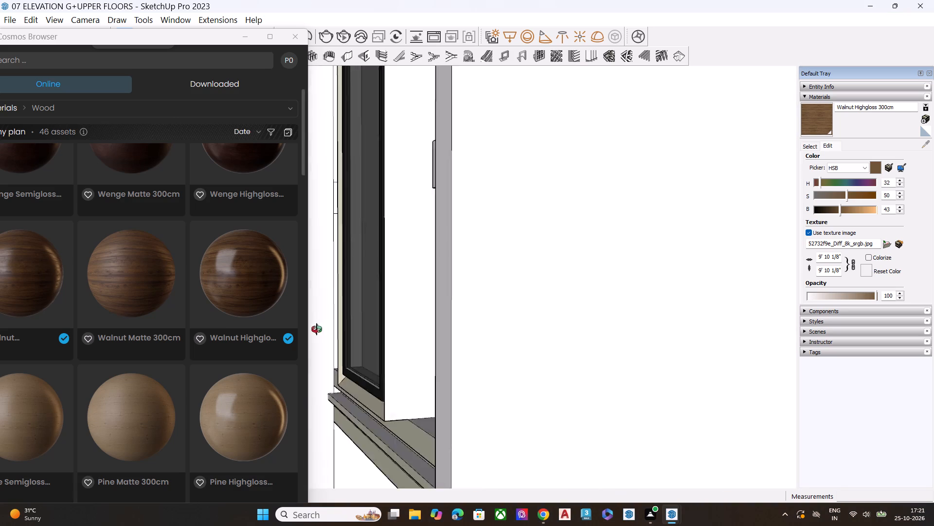
middle_drag(317, 329, 694, 319)
middle_drag(250, 335, 470, 328)
middle_drag(402, 330, 568, 314)
scroll(432, 280, up, 3)
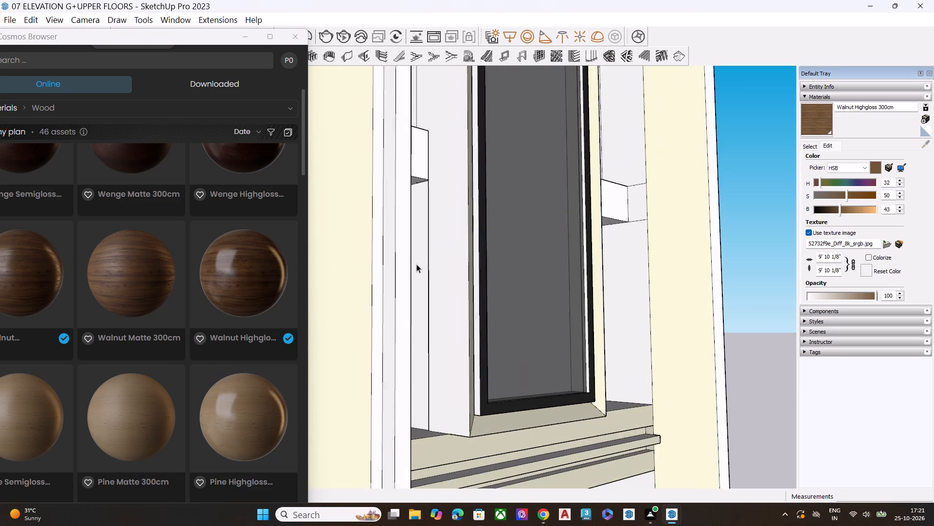
scroll(416, 264, up, 1)
scroll(417, 264, down, 3)
scroll(417, 263, up, 1)
click(419, 266)
middle_drag(446, 276, 391, 308)
scroll(392, 300, up, 1)
key(p)
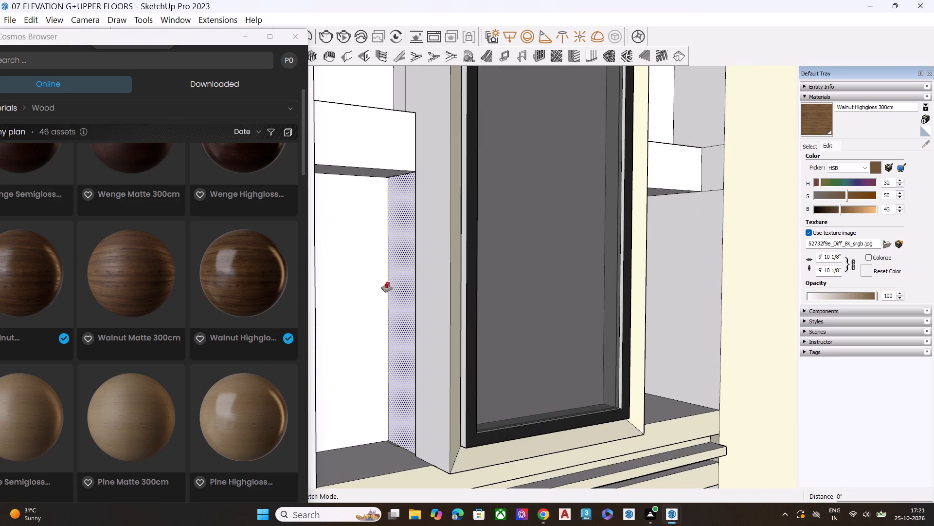
click(390, 276)
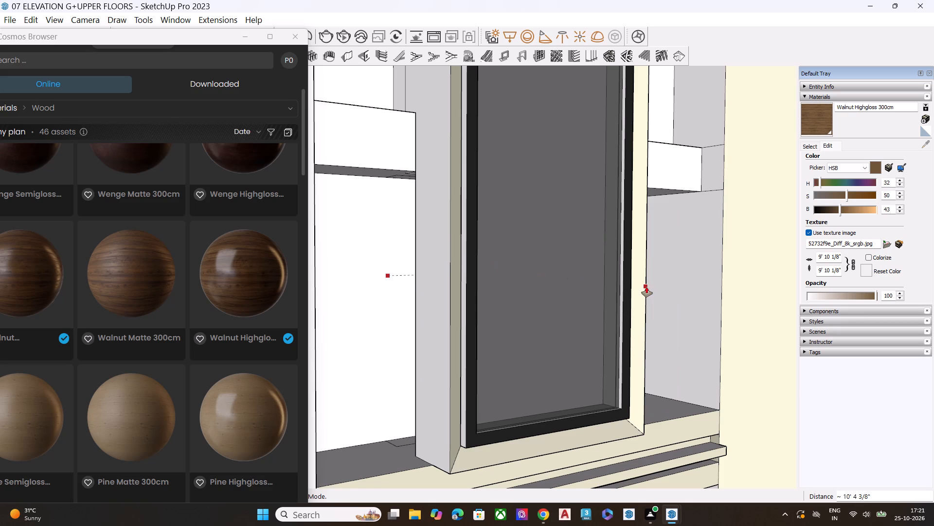
click(644, 289)
scroll(644, 313, up, 1)
scroll(644, 313, down, 1)
middle_drag(641, 314, 272, 332)
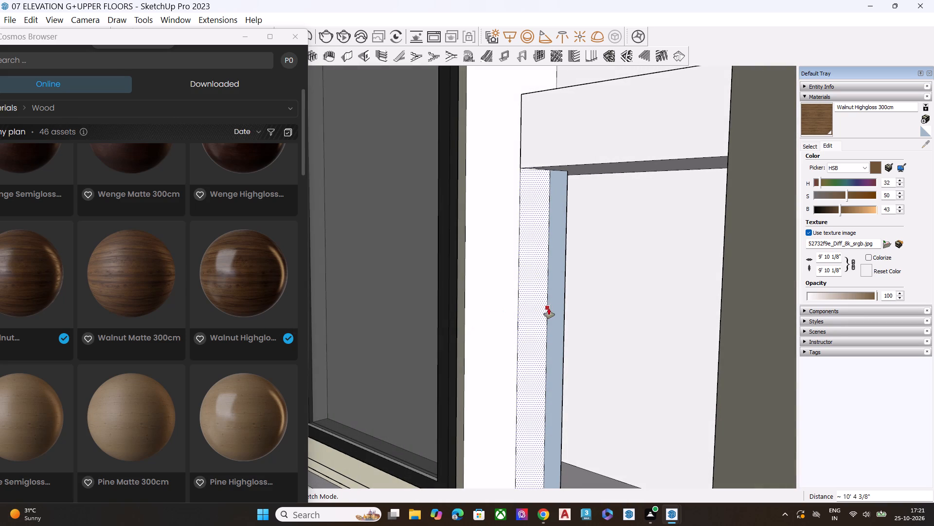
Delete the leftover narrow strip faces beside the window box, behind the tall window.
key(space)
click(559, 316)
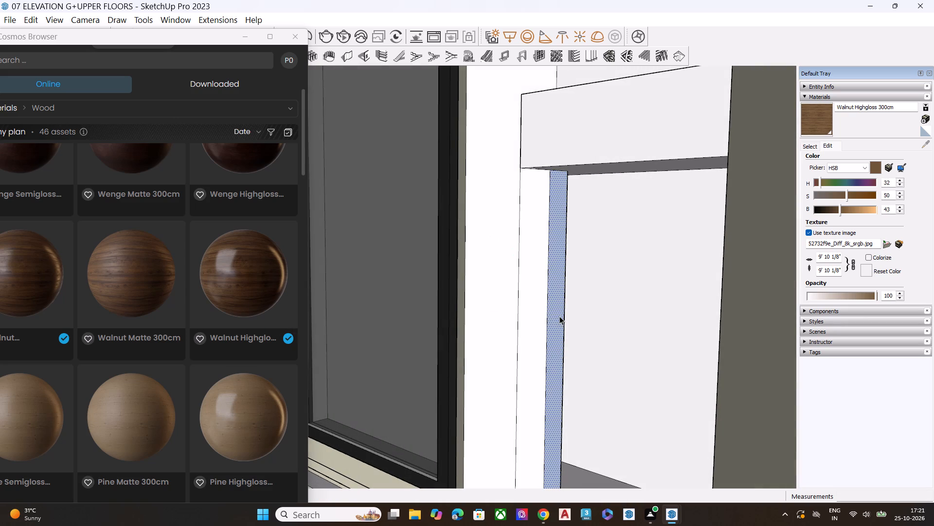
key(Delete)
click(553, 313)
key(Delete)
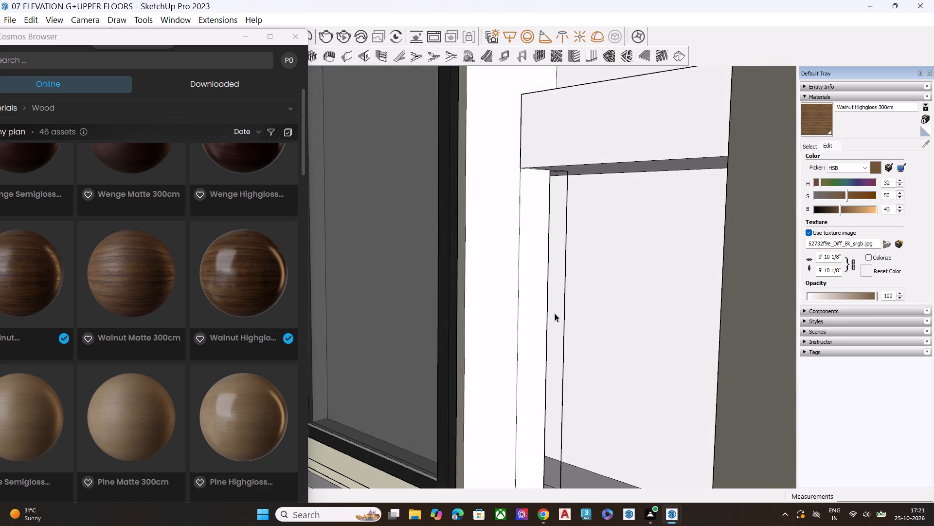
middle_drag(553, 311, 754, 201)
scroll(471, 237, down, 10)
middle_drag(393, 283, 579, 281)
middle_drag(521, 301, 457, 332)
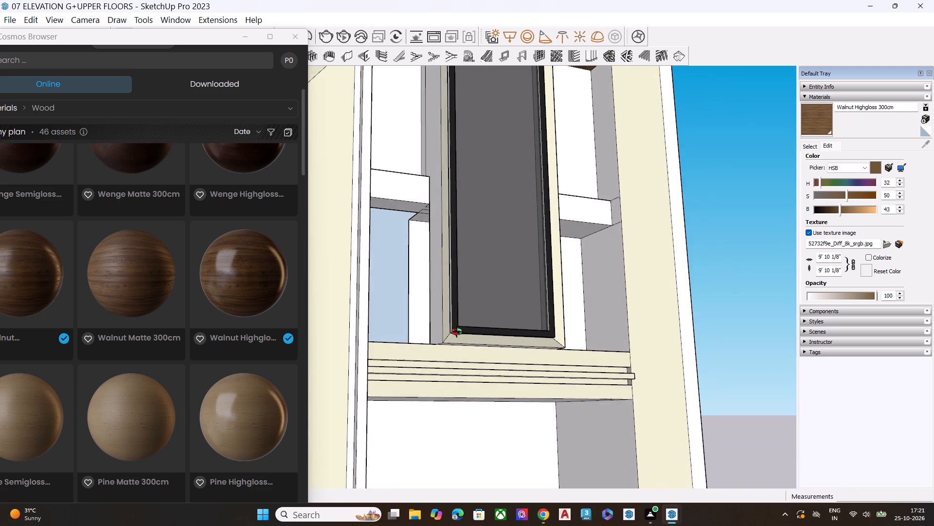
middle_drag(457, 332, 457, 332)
Undo the recent face deletions and pushes on the strips beside and behind the window box.
key(ctrl+z)
key(ctrl+z)
key(ctrl+z)
key(ctrl+z)
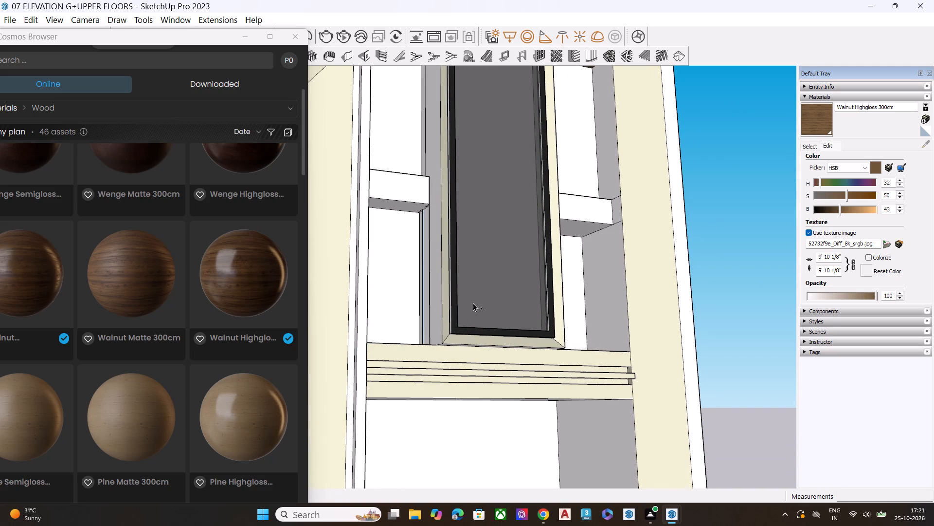
key(ctrl+z)
key(ctrl+z)
key(ctrl+z)
key(ctrl+z)
key(ctrl+z)
Delete the vertical edge below the shelf block on the right side of the window box.
middle_drag(504, 301, 194, 315)
middle_drag(524, 314, 479, 320)
middle_drag(479, 320, 474, 299)
click(516, 282)
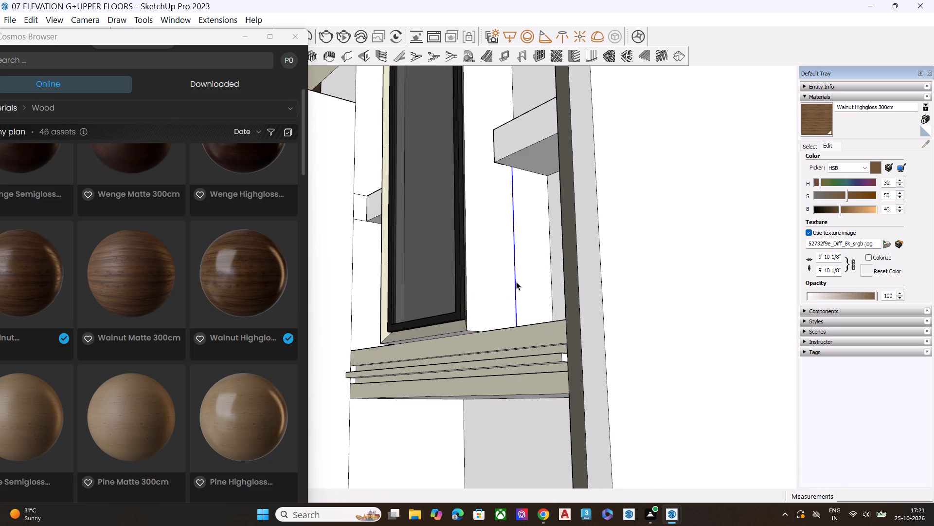
key(Home)
key(Delete)
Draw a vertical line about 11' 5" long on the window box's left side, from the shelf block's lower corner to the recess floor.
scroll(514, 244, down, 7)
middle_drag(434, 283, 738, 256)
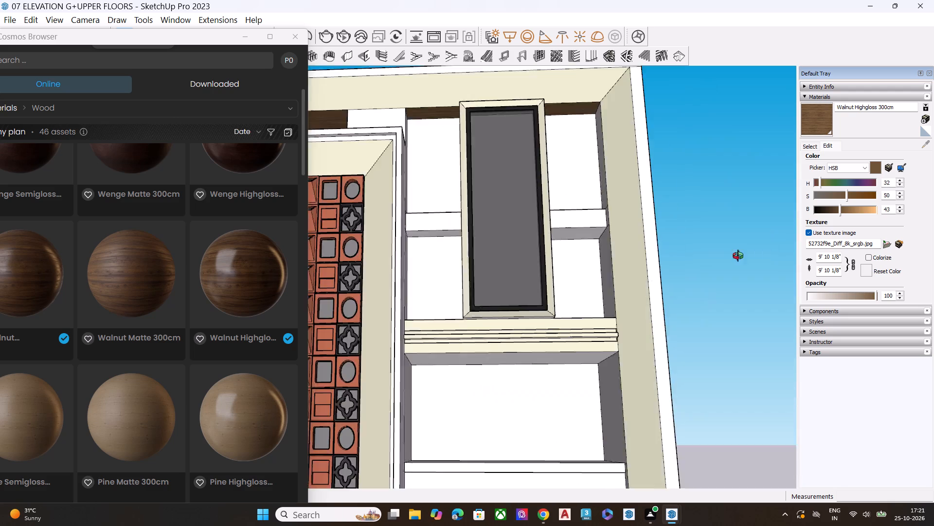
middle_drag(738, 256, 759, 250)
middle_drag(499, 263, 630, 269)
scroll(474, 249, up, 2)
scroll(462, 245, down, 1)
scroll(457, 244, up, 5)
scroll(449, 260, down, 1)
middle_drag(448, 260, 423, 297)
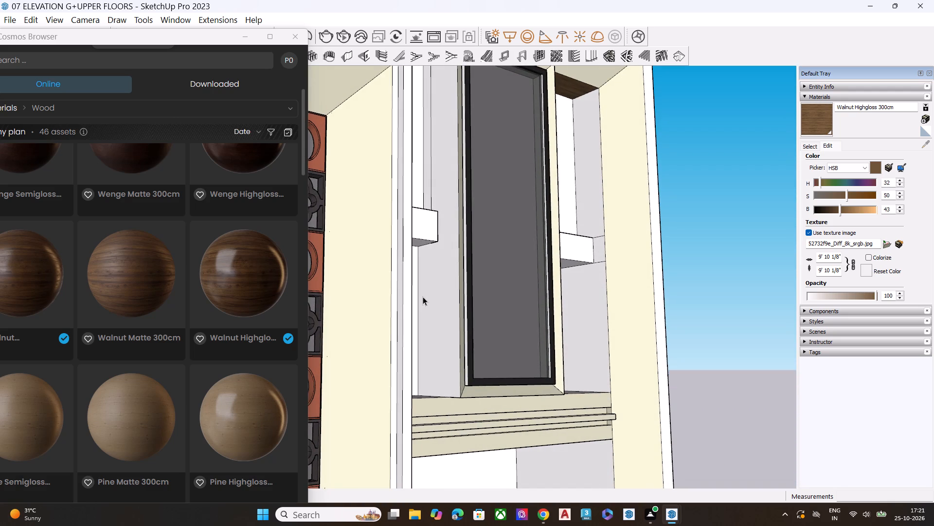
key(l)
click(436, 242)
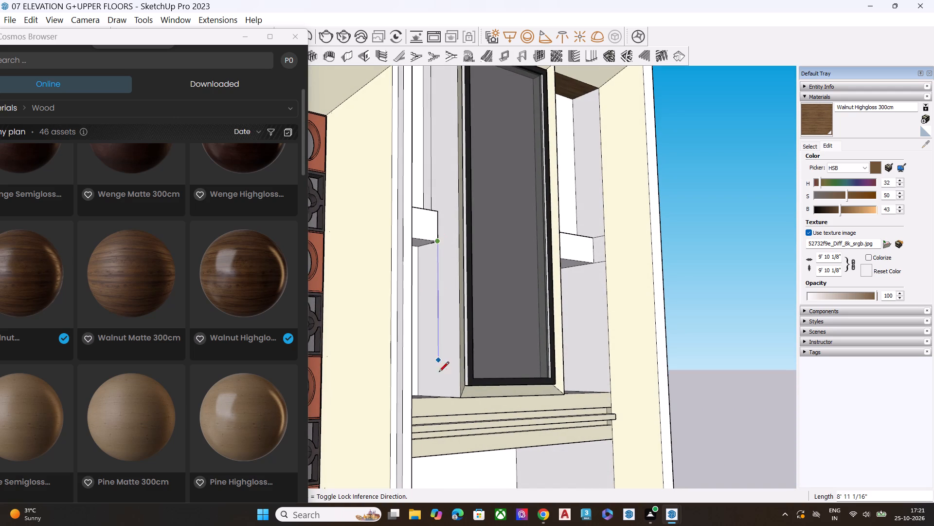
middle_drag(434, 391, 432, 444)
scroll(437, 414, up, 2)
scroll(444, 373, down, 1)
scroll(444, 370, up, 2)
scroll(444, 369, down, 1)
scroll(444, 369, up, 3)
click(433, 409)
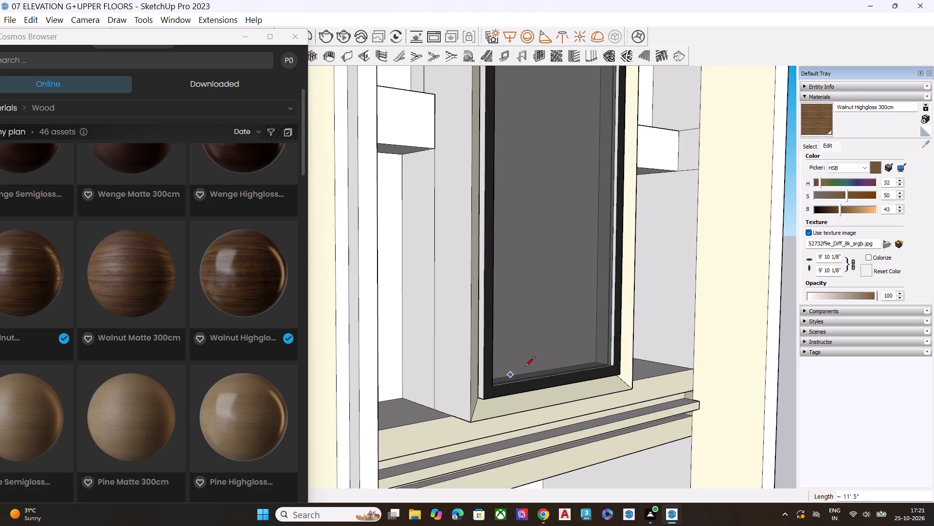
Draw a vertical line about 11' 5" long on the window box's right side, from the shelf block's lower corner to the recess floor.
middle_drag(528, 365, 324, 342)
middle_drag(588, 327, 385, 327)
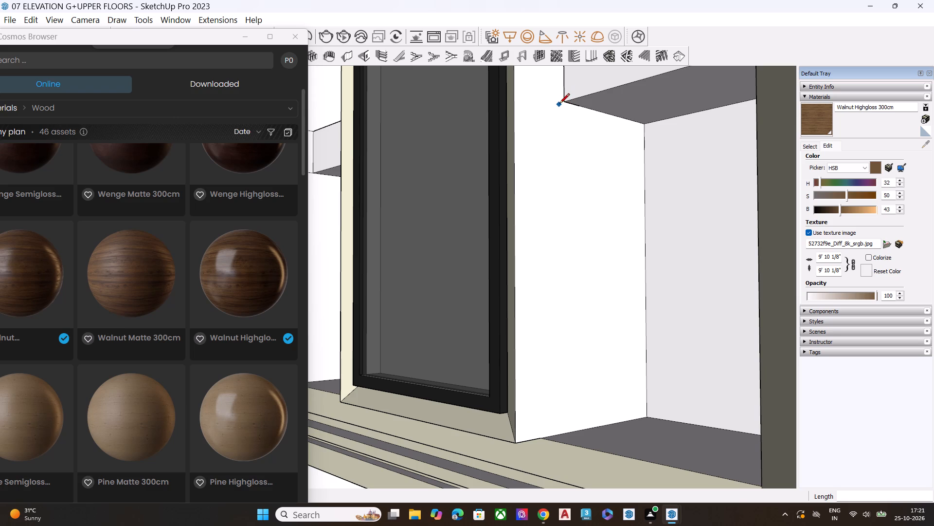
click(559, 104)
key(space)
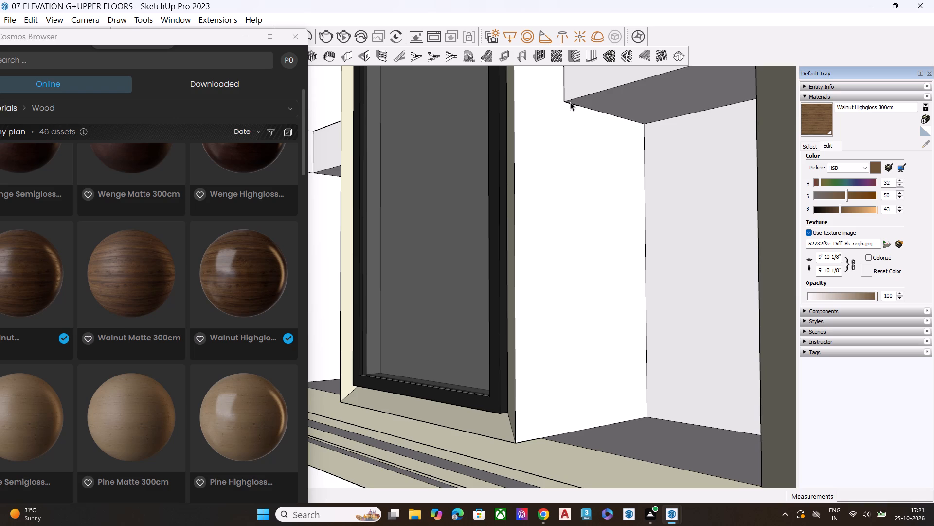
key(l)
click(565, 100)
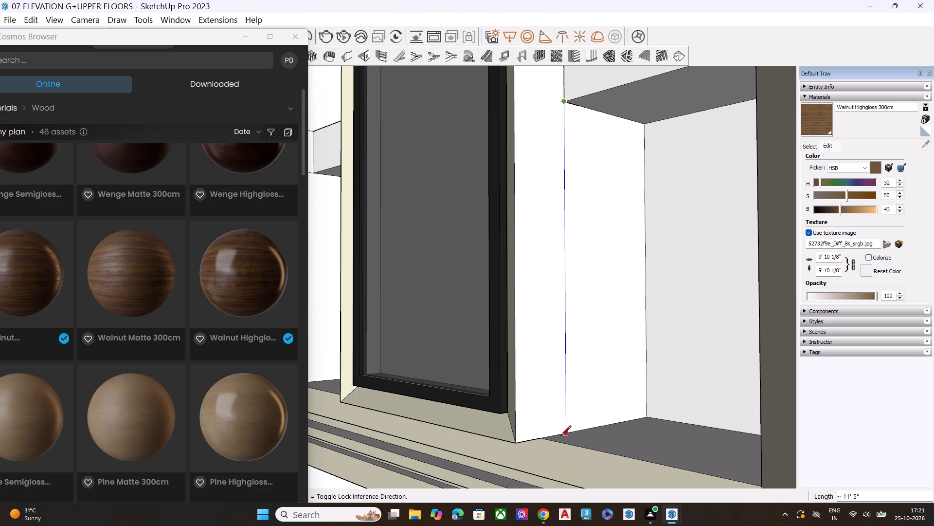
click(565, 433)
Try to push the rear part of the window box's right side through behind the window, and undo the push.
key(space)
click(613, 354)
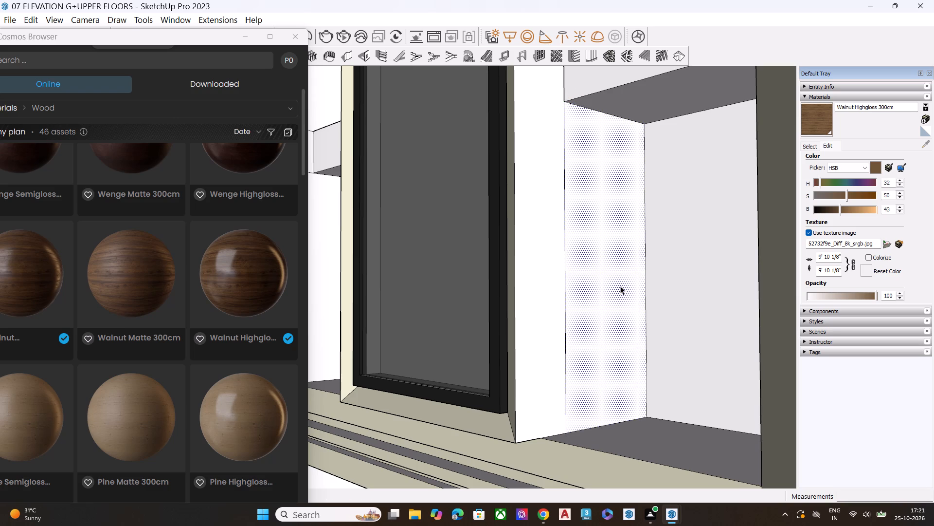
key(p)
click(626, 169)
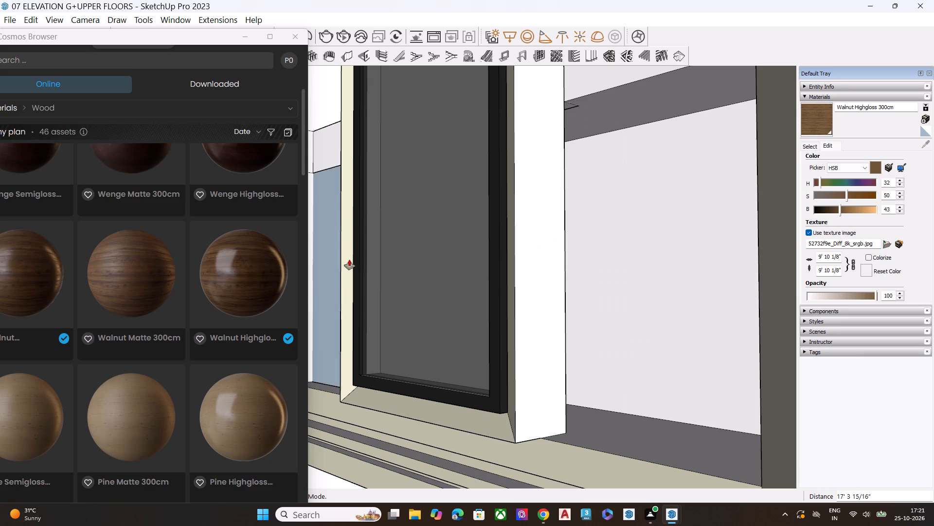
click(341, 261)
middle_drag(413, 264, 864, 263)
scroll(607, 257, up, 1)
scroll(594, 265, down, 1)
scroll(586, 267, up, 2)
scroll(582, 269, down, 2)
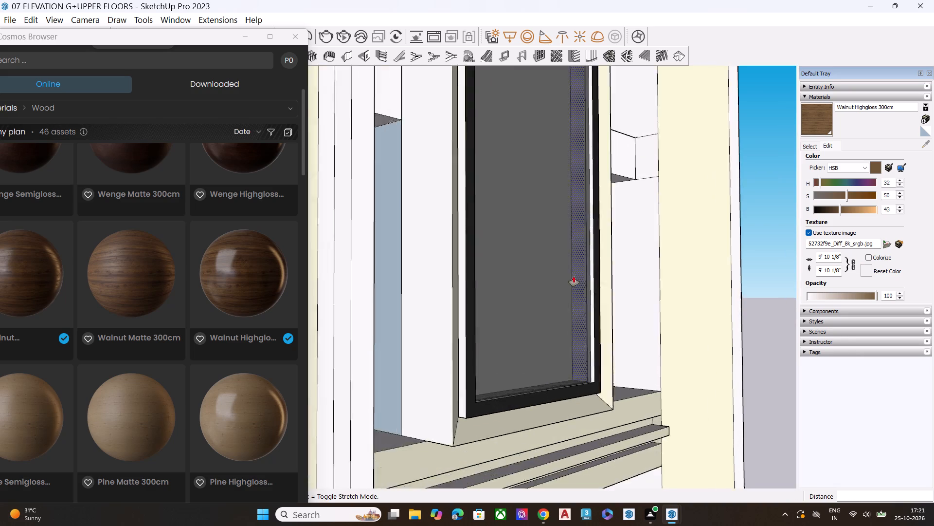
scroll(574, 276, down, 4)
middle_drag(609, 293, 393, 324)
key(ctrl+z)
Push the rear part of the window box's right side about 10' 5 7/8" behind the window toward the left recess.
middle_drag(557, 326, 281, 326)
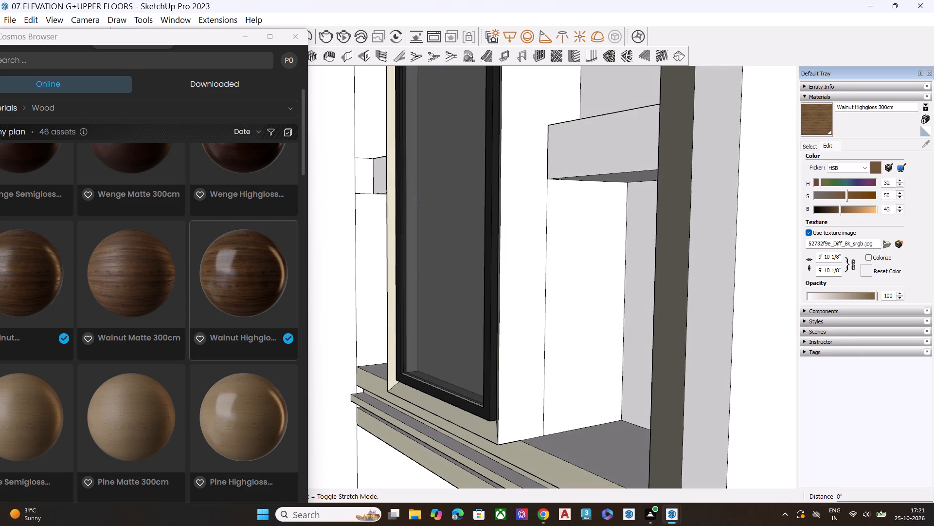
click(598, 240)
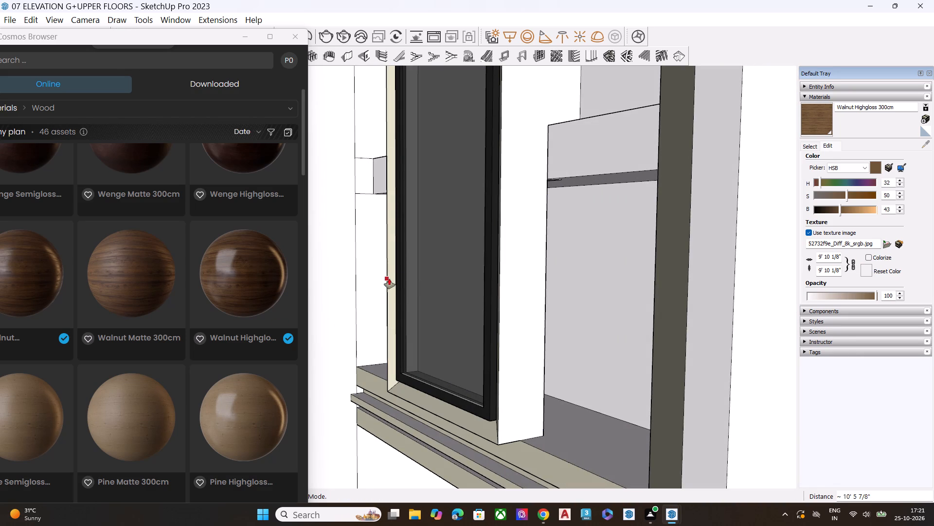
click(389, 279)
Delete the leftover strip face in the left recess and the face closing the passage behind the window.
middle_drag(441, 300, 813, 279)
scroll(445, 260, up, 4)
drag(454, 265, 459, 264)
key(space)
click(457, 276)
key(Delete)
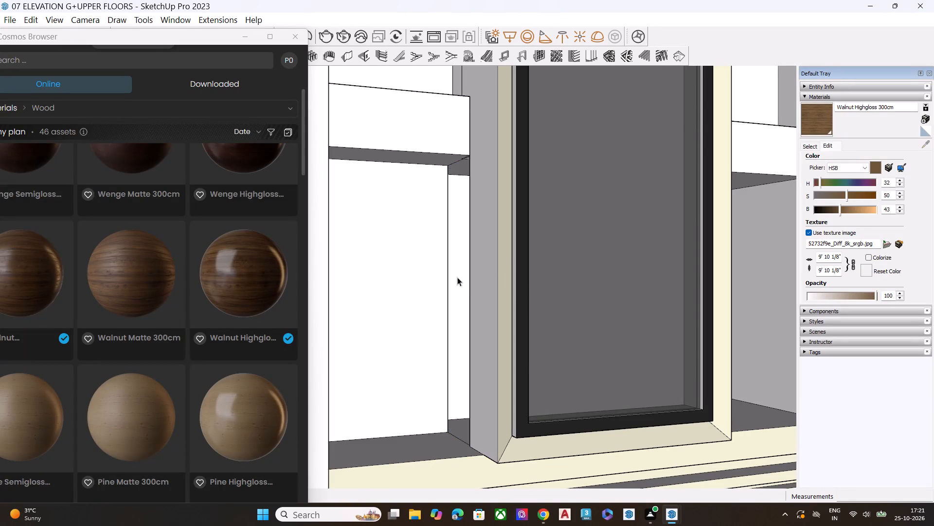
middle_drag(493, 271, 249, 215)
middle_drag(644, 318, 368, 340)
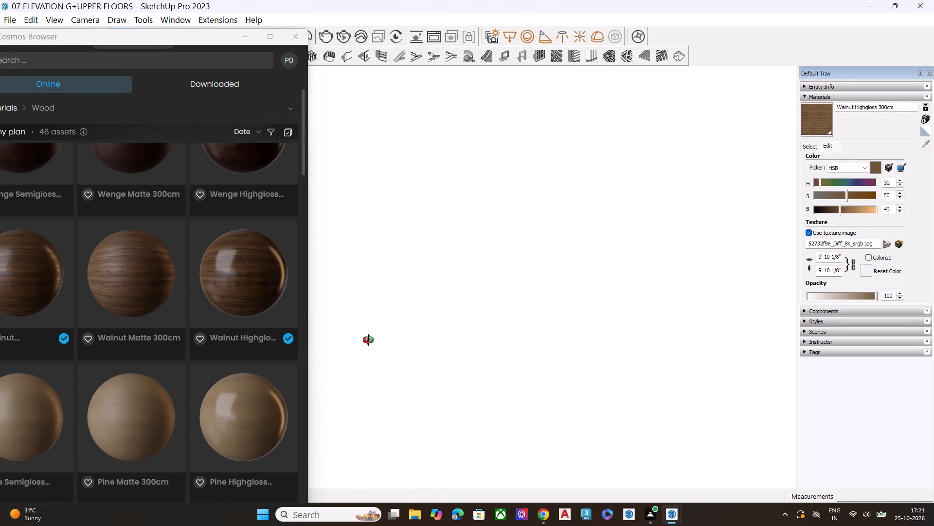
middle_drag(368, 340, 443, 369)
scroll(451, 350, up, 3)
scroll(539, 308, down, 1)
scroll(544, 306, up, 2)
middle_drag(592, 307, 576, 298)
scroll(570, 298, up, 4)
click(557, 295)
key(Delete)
Examine the opened space behind the tall window and the recesses on both sides.
scroll(554, 301, down, 1)
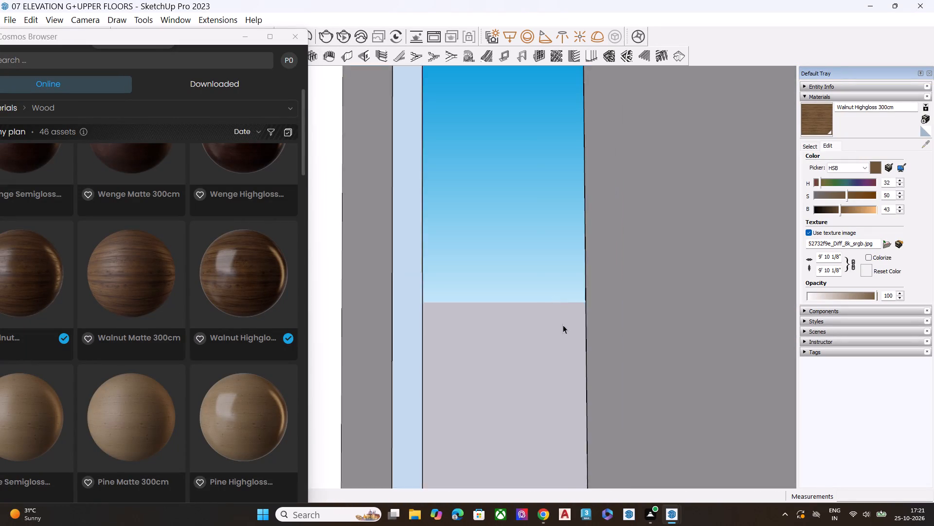
scroll(563, 325, down, 4)
middle_drag(512, 334, 716, 329)
scroll(622, 319, down, 2)
scroll(639, 324, up, 1)
scroll(639, 324, down, 2)
scroll(495, 319, down, 6)
scroll(598, 330, up, 1)
scroll(599, 330, down, 1)
scroll(525, 287, down, 1)
scroll(530, 288, up, 1)
scroll(549, 291, down, 2)
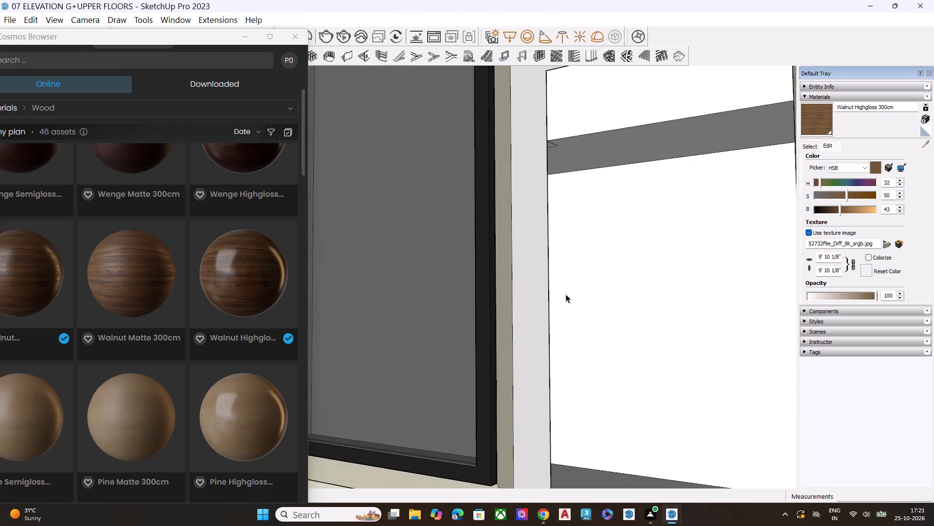
scroll(566, 294, down, 6)
middle_drag(480, 301, 354, 326)
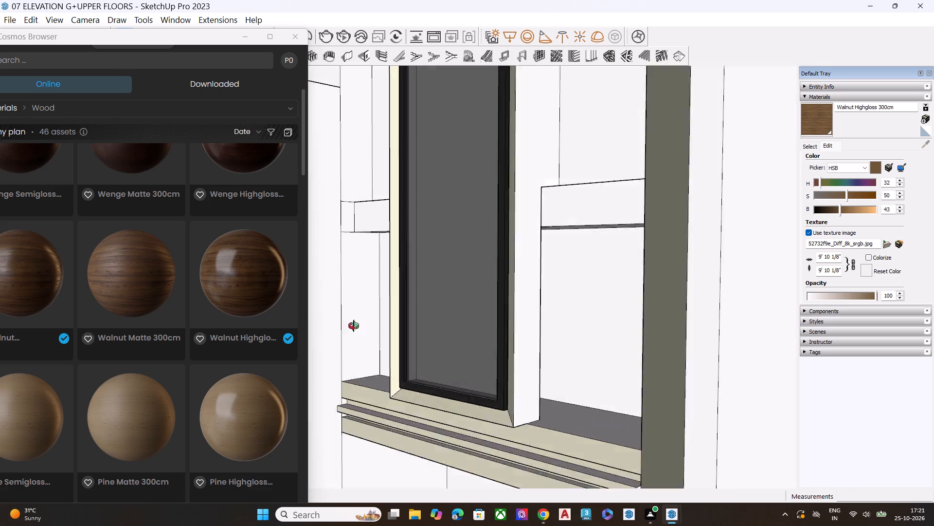
middle_drag(354, 326, 375, 289)
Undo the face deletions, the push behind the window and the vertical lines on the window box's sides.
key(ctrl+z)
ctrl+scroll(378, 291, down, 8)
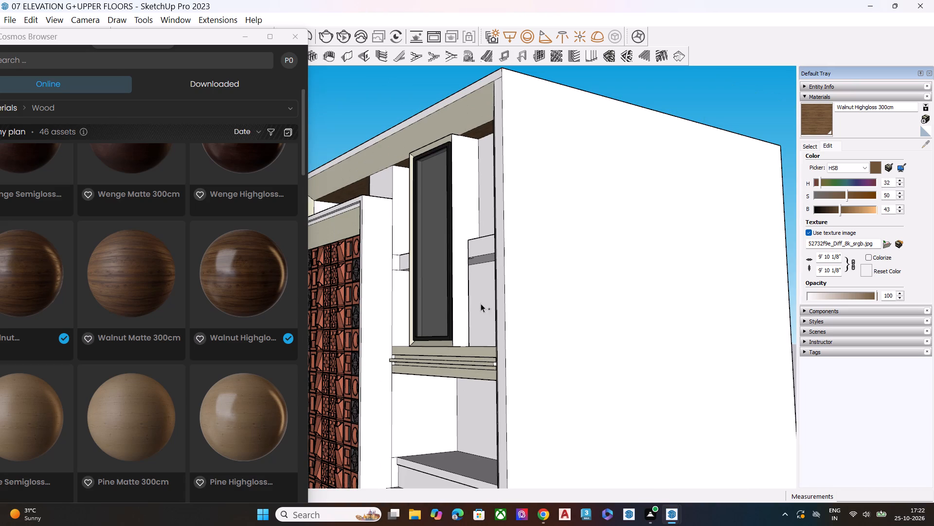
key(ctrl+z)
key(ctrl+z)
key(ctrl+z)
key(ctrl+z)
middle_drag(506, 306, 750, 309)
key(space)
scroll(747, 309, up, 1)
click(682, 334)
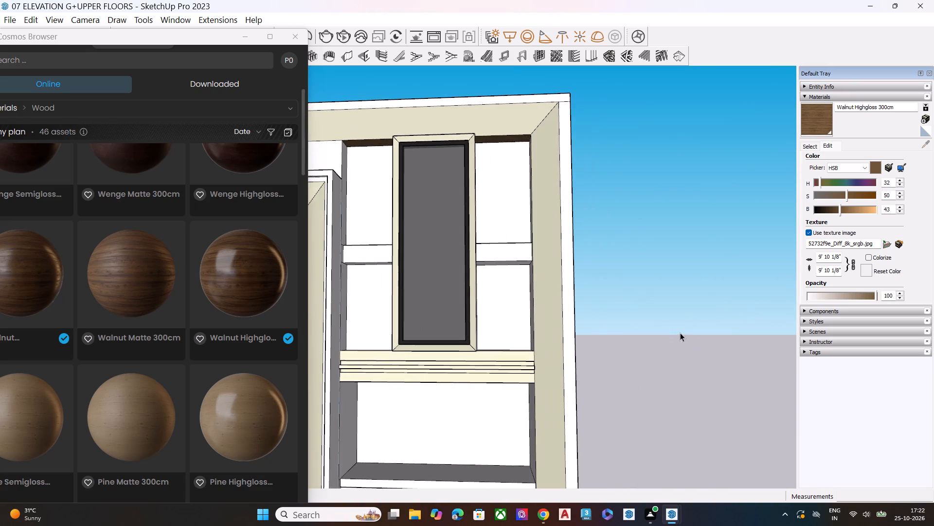
Paint the undersides of the shelf blocks on both sides of the tall window with Walnut Highgloss 300cm.
scroll(602, 270, down, 6)
middle_drag(598, 263, 523, 152)
scroll(524, 152, up, 8)
middle_drag(567, 331, 473, 311)
scroll(473, 311, up, 7)
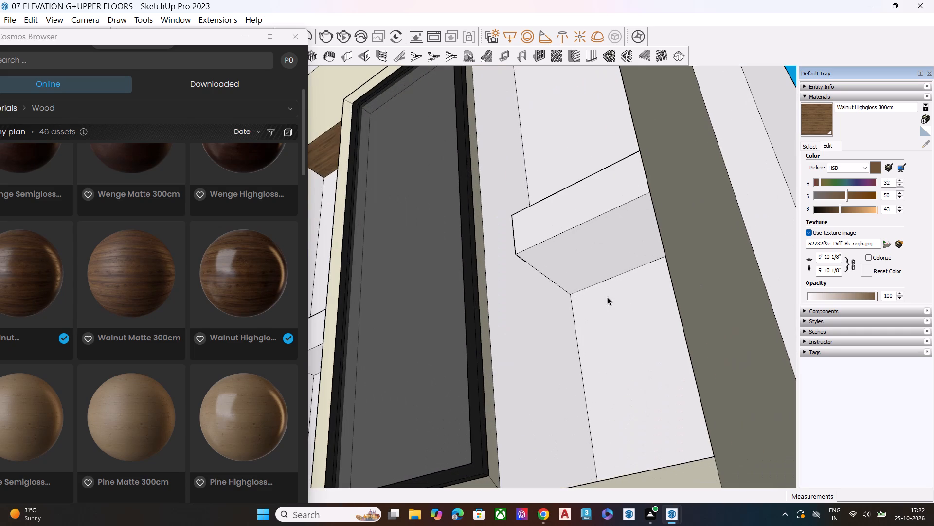
click(814, 118)
click(627, 250)
scroll(581, 218, down, 9)
scroll(449, 266, up, 3)
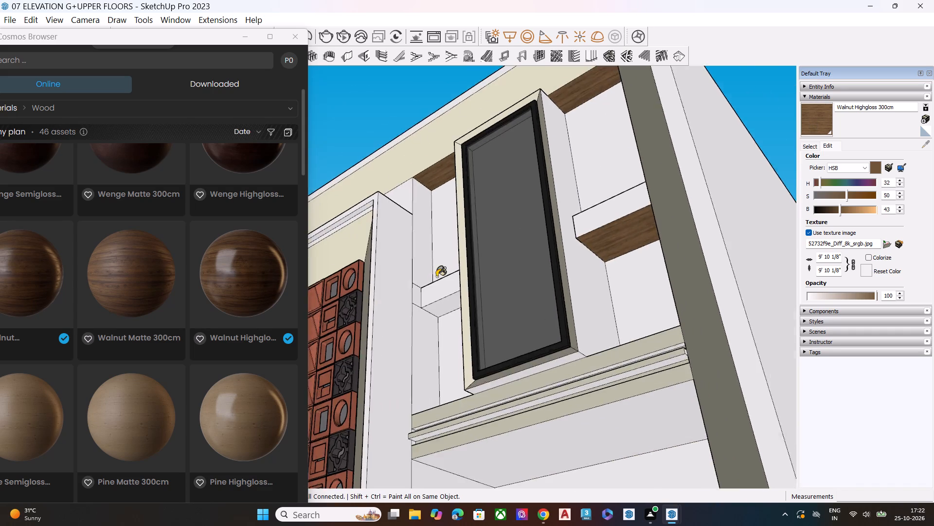
scroll(436, 277, up, 4)
click(447, 321)
Paint the stepped front faces of the beam below the tall window's recess, including the thin strip between them, with Walnut Highgloss 300cm.
scroll(506, 256, down, 8)
middle_drag(499, 250, 670, 336)
scroll(489, 199, down, 7)
middle_drag(541, 363, 413, 136)
scroll(413, 136, up, 2)
middle_drag(507, 246, 533, 381)
scroll(531, 379, up, 2)
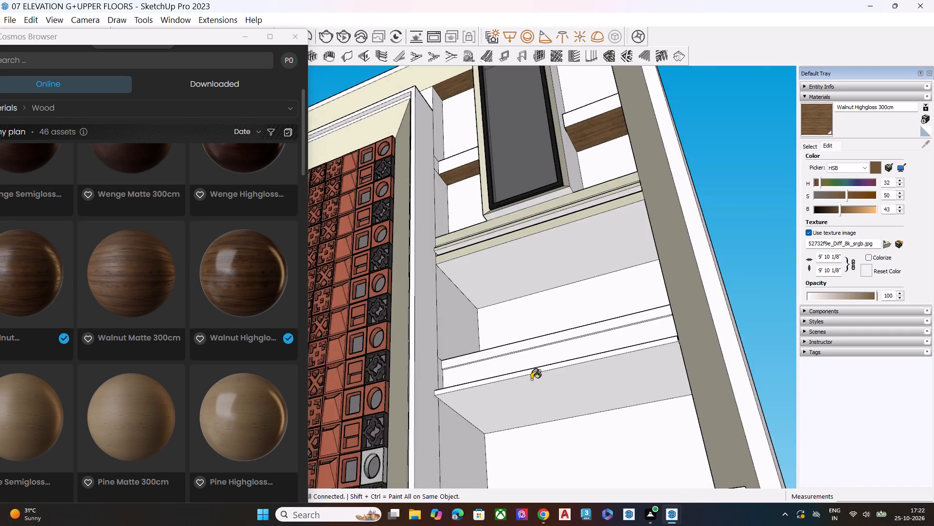
scroll(531, 379, up, 3)
middle_drag(567, 372, 488, 360)
scroll(477, 332, up, 6)
click(476, 357)
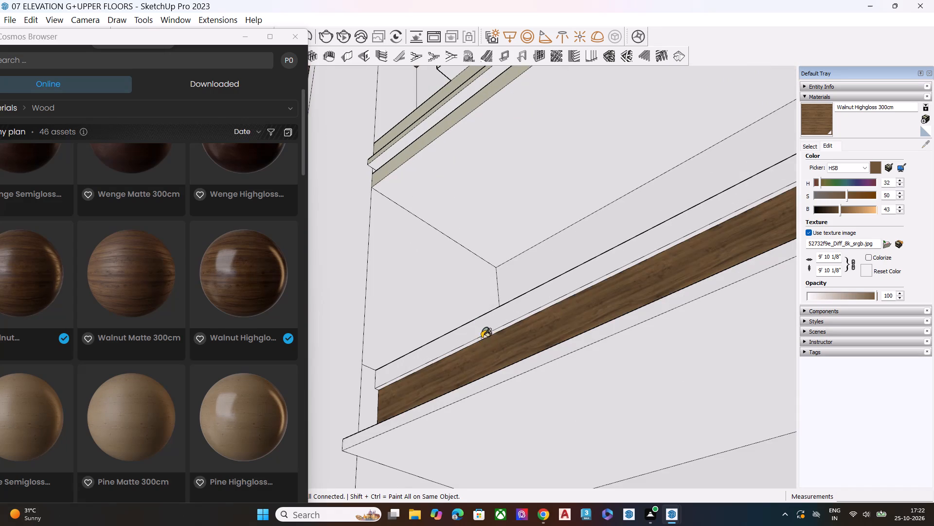
click(484, 333)
middle_drag(479, 339, 503, 350)
scroll(481, 357, up, 7)
click(433, 382)
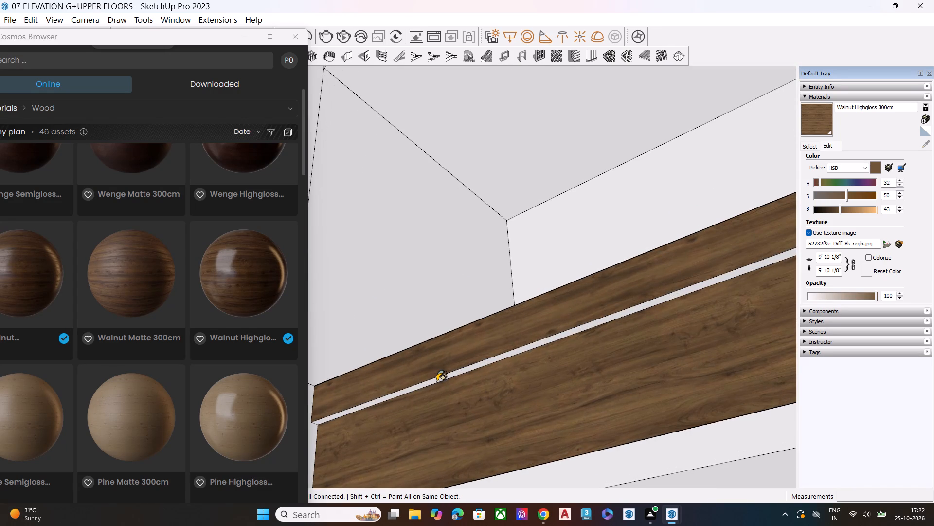
Browse the wood materials in the Cosmos library, from the oak and pine finishes up to the wenge finishes.
scroll(430, 357, down, 5)
scroll(501, 298, down, 2)
scroll(505, 299, up, 3)
scroll(512, 299, down, 3)
scroll(281, 167, down, 3)
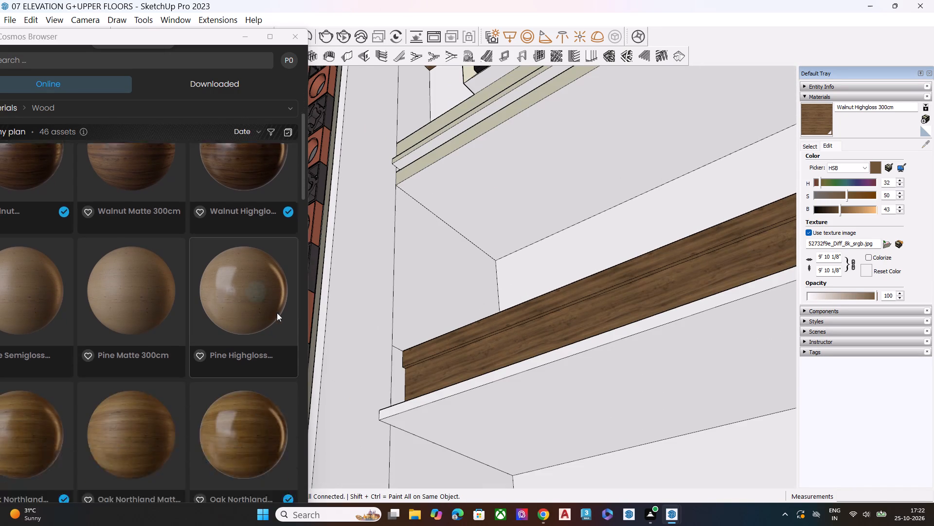
scroll(466, 250, down, 6)
middle_drag(544, 285, 594, 388)
scroll(593, 379, down, 1)
scroll(323, 321, up, 3)
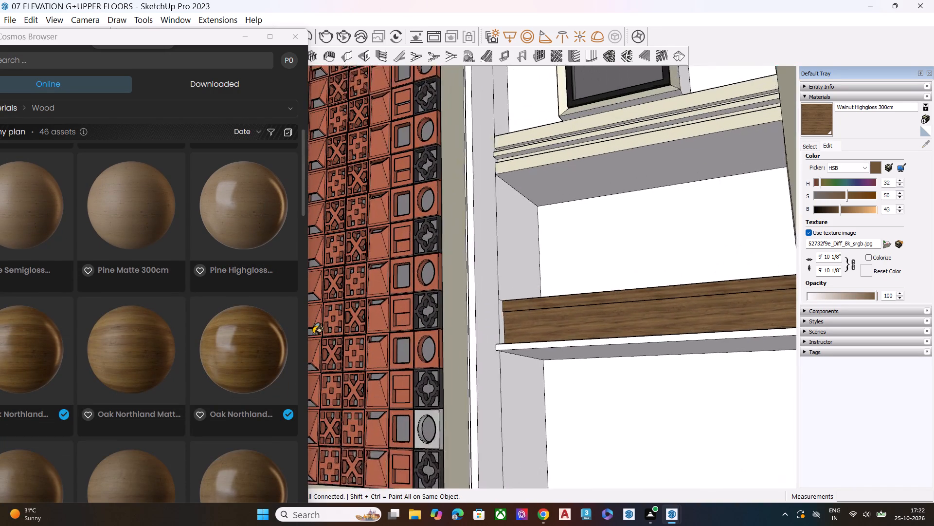
scroll(313, 334, up, 1)
scroll(269, 357, down, 1)
scroll(269, 357, up, 4)
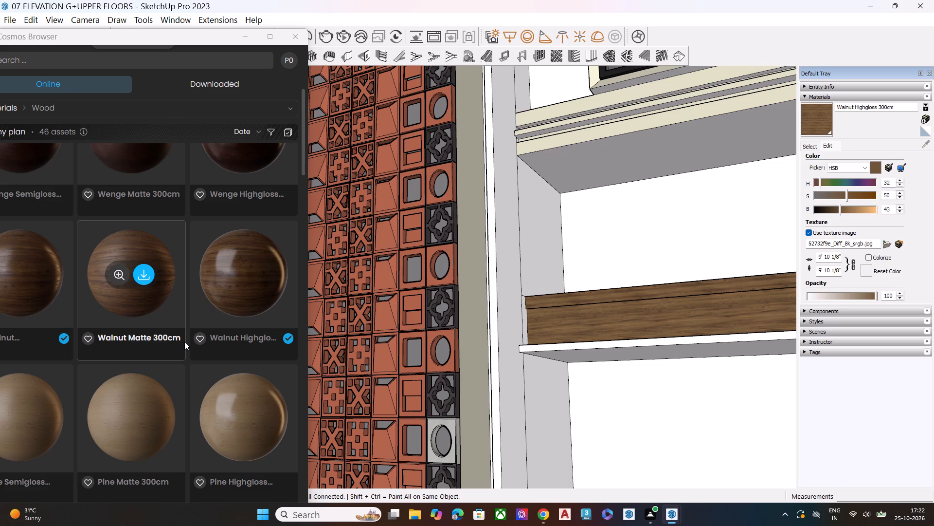
scroll(184, 341, up, 2)
Examine the whole elevation and the recesses with the walnut finish applied.
scroll(438, 315, down, 5)
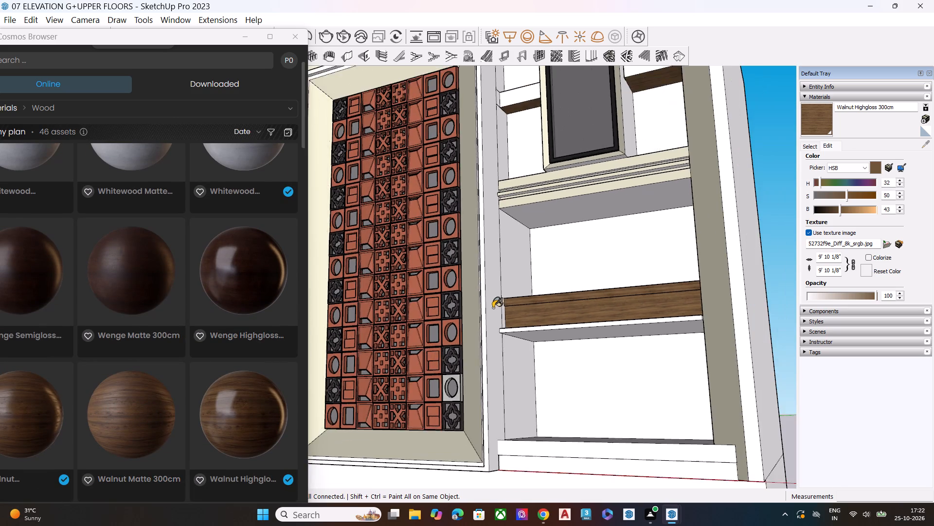
scroll(494, 291, down, 2)
scroll(492, 298, up, 1)
scroll(492, 299, down, 4)
middle_drag(503, 366, 647, 403)
scroll(557, 361, up, 2)
scroll(511, 327, down, 5)
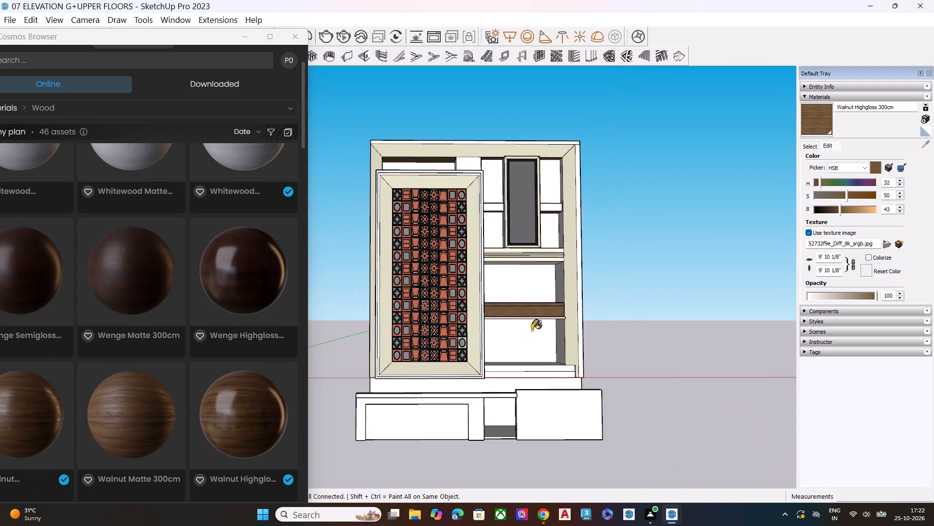
middle_drag(580, 337, 587, 372)
scroll(521, 257, up, 5)
middle_drag(517, 329, 489, 297)
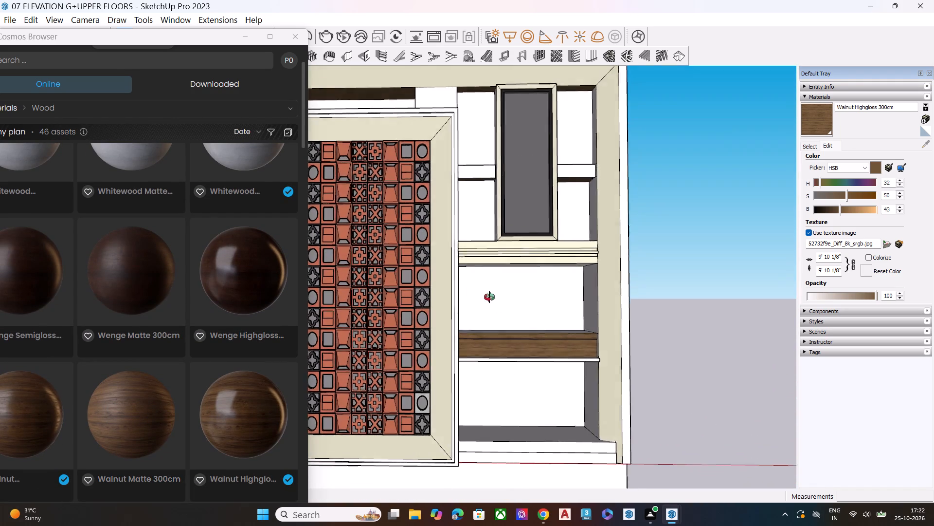
Paint the front and side faces of the block above the terracotta tile panel with Walnut Highgloss 300cm.
middle_drag(489, 297, 382, 279)
scroll(385, 276, up, 1)
scroll(473, 336, down, 5)
scroll(444, 167, up, 1)
scroll(444, 167, down, 1)
scroll(444, 167, up, 2)
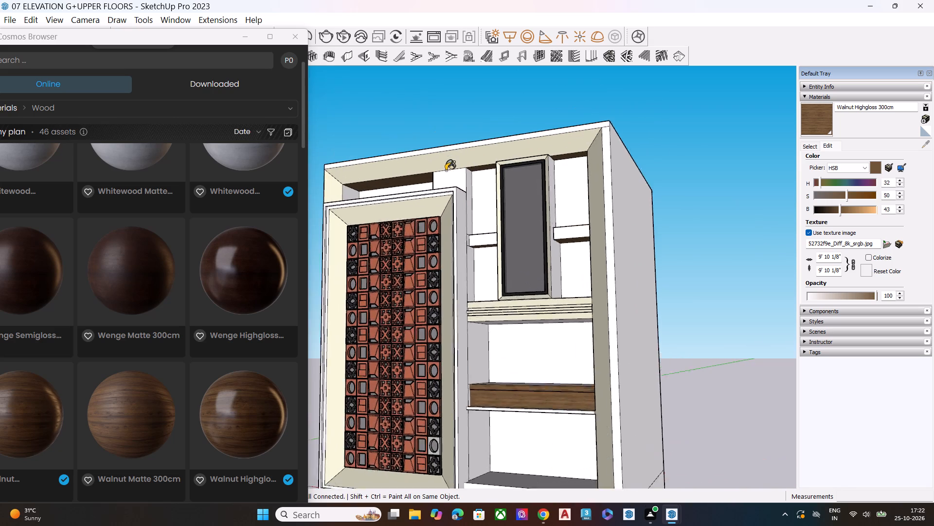
scroll(446, 170, up, 2)
click(456, 190)
scroll(476, 197, up, 1)
scroll(476, 197, down, 2)
scroll(476, 197, up, 3)
click(472, 199)
middle_drag(448, 197, 676, 237)
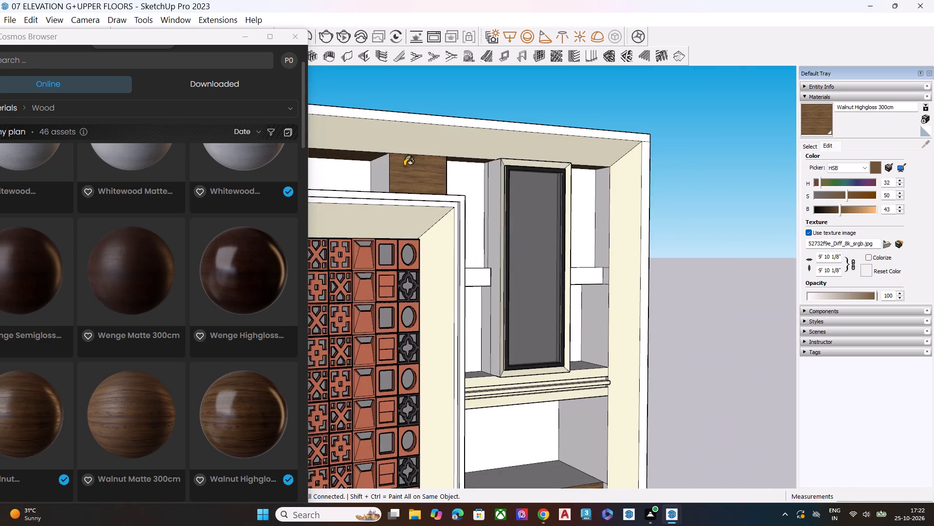
scroll(395, 158, up, 2)
click(383, 179)
Paint the lower step of the base ledge beneath the open recesses with Walnut Highgloss 300cm.
scroll(428, 207, down, 2)
scroll(423, 215, up, 3)
scroll(421, 223, down, 4)
middle_drag(458, 263, 361, 263)
scroll(451, 284, down, 4)
scroll(446, 287, up, 1)
scroll(444, 290, down, 1)
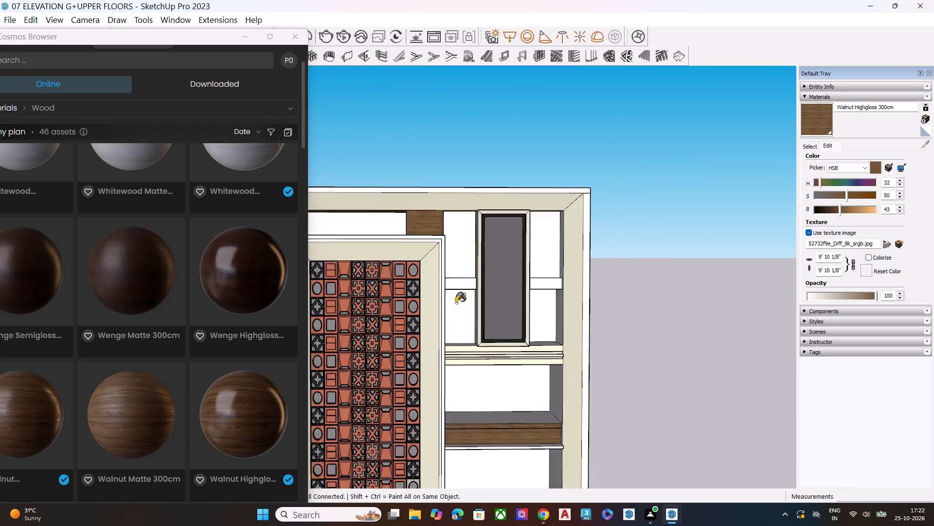
scroll(456, 303, down, 1)
middle_drag(549, 374, 450, 422)
scroll(459, 430, up, 2)
scroll(468, 251, down, 5)
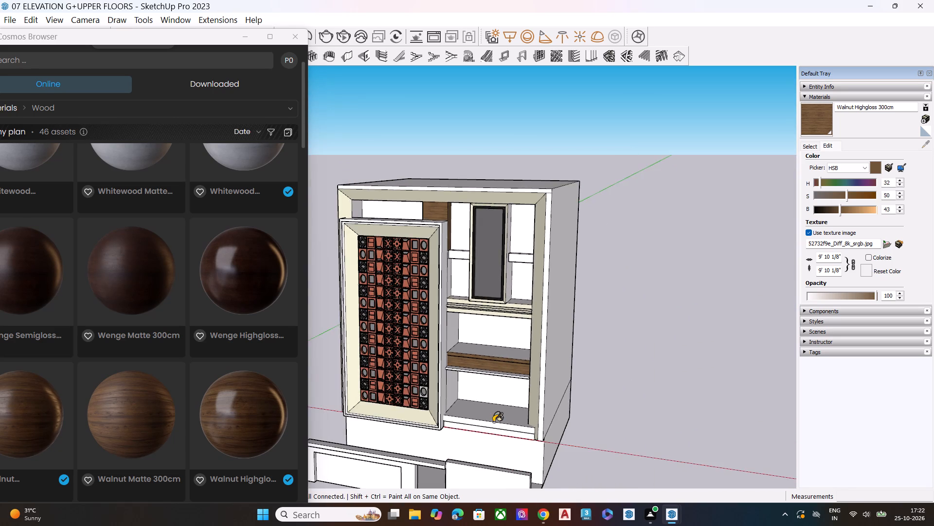
middle_drag(493, 422, 456, 349)
scroll(480, 402, up, 3)
scroll(470, 458, up, 1)
scroll(470, 458, down, 3)
scroll(470, 458, up, 3)
scroll(471, 457, down, 1)
scroll(474, 455, up, 1)
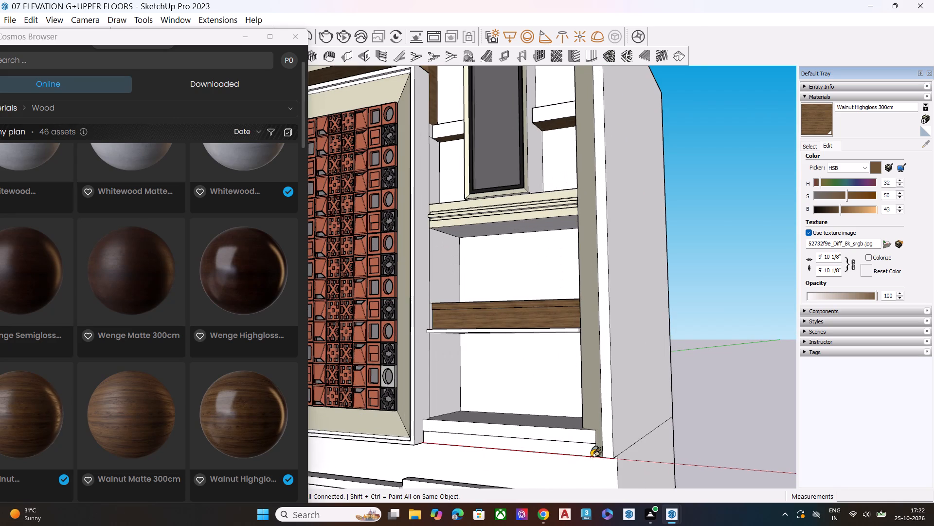
scroll(587, 453, up, 1)
middle_drag(585, 450, 566, 339)
scroll(571, 388, up, 2)
middle_drag(571, 373, 440, 442)
scroll(610, 410, up, 5)
click(528, 416)
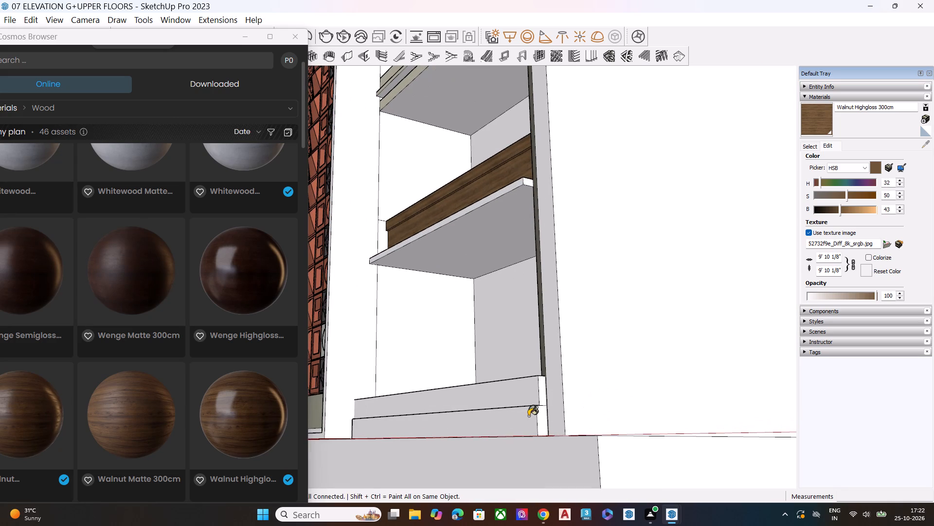
click(543, 424)
Examine the whole elevation with walnut applied to the upper block and the base ledge.
scroll(497, 379, down, 4)
middle_drag(517, 385, 653, 384)
scroll(549, 363, down, 1)
scroll(549, 363, up, 1)
scroll(549, 366, down, 3)
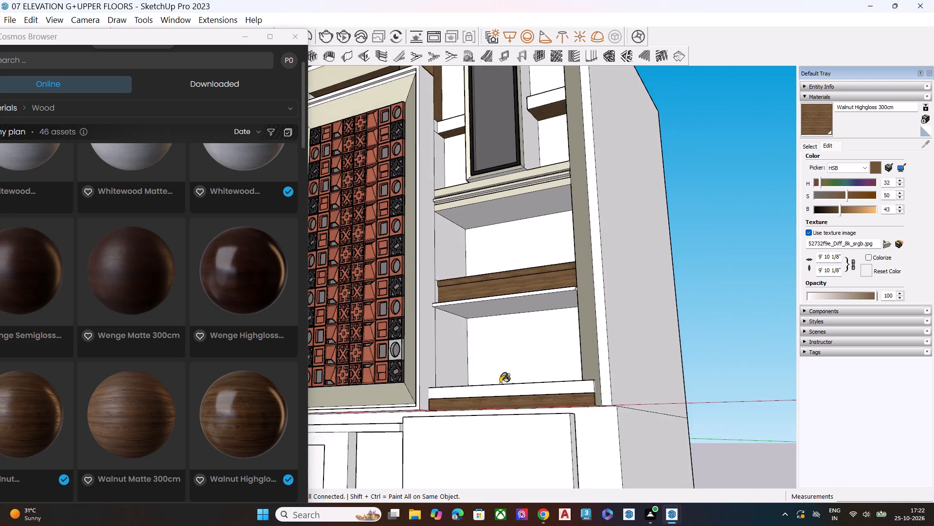
middle_drag(502, 383, 672, 382)
scroll(650, 373, up, 1)
scroll(573, 329, down, 13)
middle_drag(534, 379, 505, 448)
scroll(476, 434, up, 4)
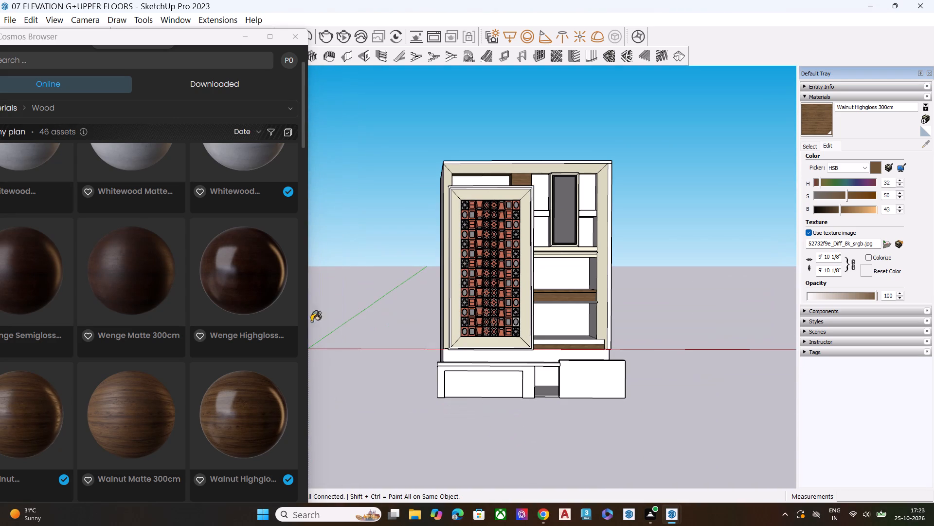
Minimize the Cosmos Browser window.
click(241, 33)
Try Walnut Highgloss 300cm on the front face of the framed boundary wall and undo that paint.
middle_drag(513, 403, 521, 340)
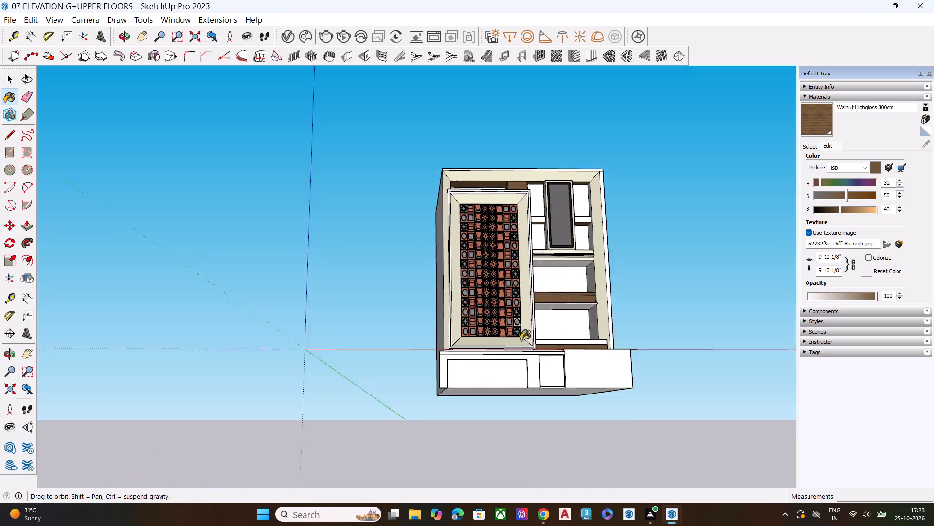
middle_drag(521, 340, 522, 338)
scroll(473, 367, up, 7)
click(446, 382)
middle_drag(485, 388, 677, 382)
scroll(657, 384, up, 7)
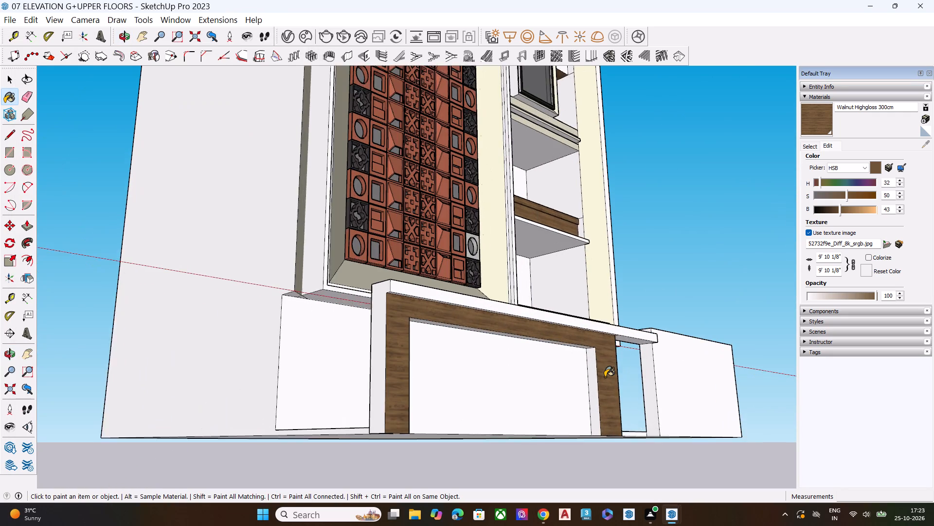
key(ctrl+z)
Select the front face of the plain boundary wall panel beside the gate opening.
key(space)
scroll(502, 377, down, 2)
middle_drag(507, 376, 407, 479)
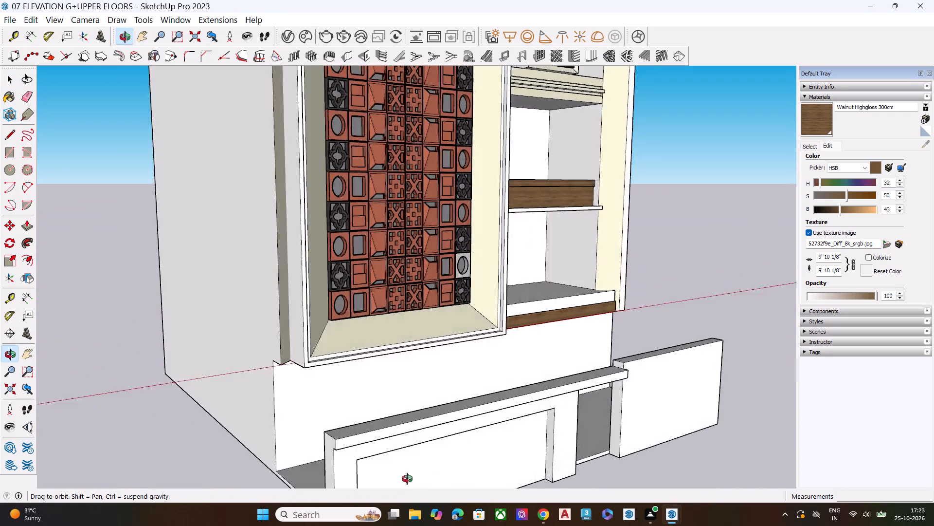
middle_drag(407, 479, 382, 479)
scroll(545, 374, down, 5)
middle_drag(646, 419, 513, 391)
scroll(529, 408, up, 1)
click(558, 441)
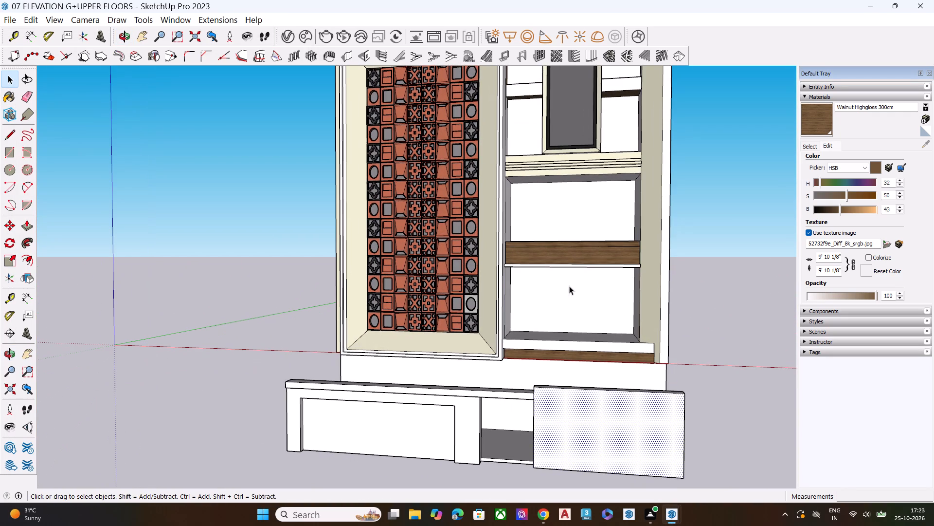
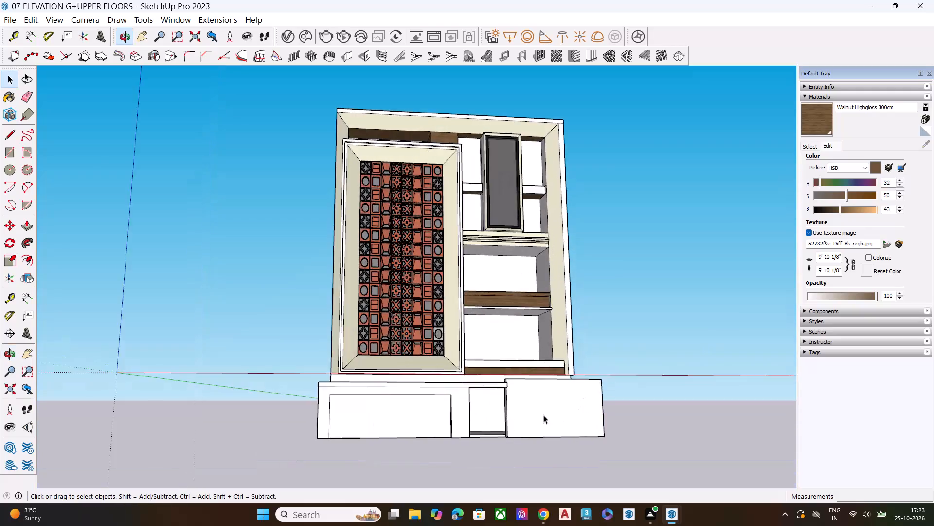
Clear the selection and examine the whole elevation and boundary wall from several angles and distances.
key(space)
click(618, 318)
middle_drag(629, 326, 600, 394)
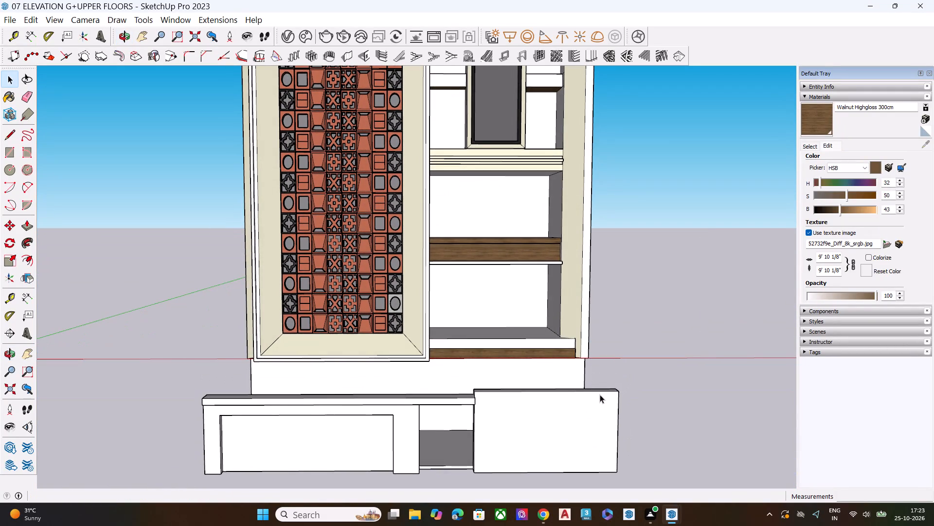
scroll(600, 394, down, 4)
middle_drag(608, 388, 485, 390)
scroll(510, 391, down, 8)
middle_drag(489, 354, 536, 318)
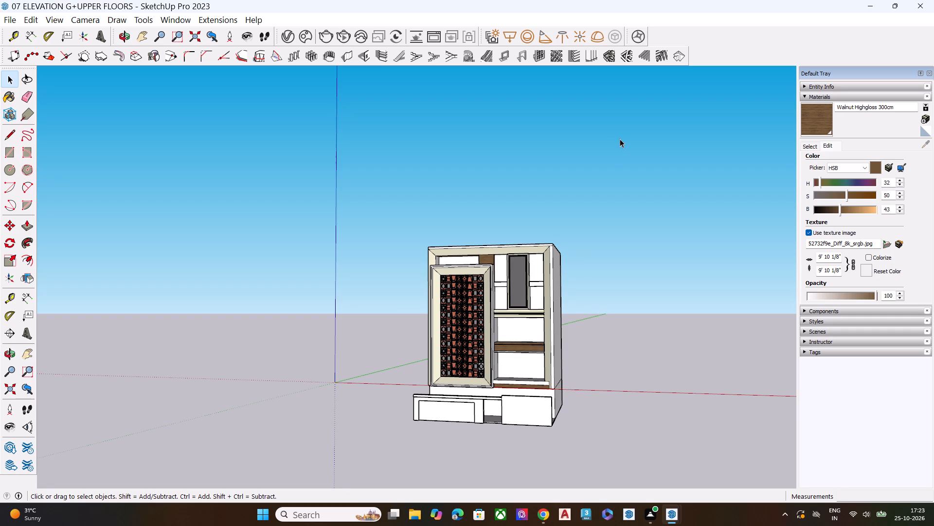
scroll(521, 291, up, 4)
middle_drag(504, 354, 516, 389)
key(space)
scroll(558, 384, up, 1)
click(642, 383)
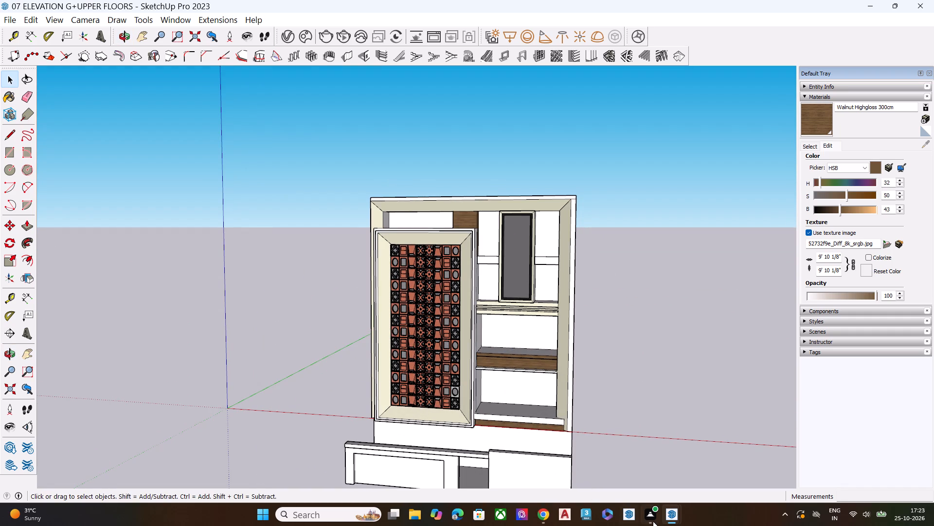
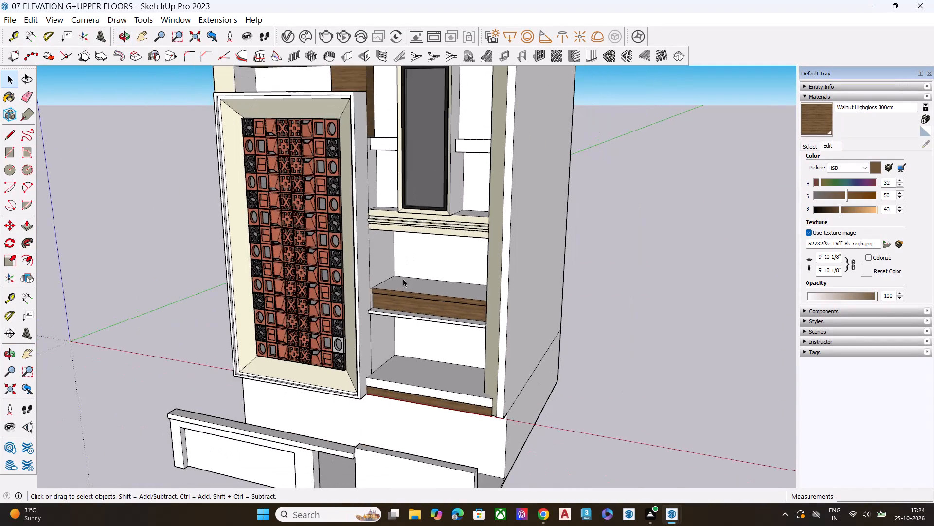
Examine the lower opening between the walnut beam and the ledge beside the patterned block panel.
middle_drag(405, 321, 406, 282)
key(space)
middle_drag(399, 325, 423, 296)
scroll(410, 324, up, 7)
scroll(337, 327, up, 1)
middle_drag(334, 325, 321, 311)
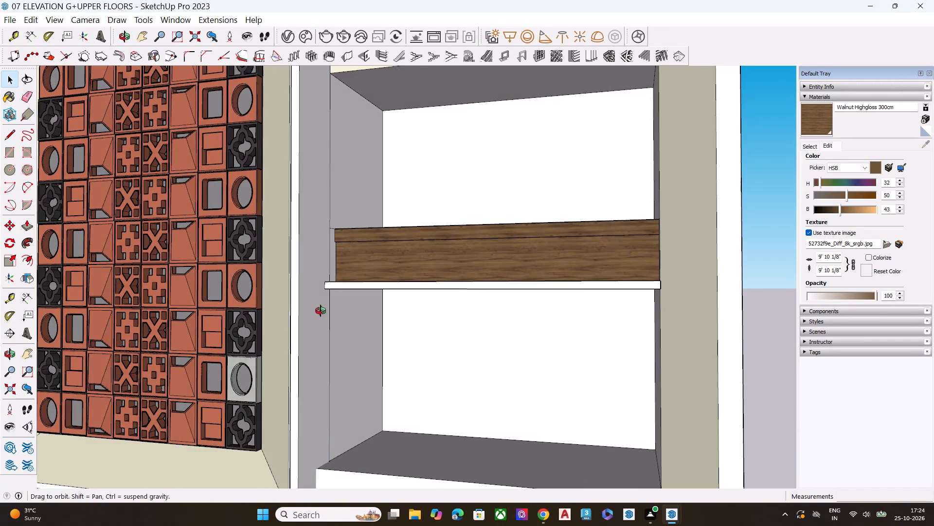
middle_drag(321, 311, 310, 302)
scroll(310, 302, up, 1)
scroll(211, 209, down, 1)
Import CURTAINS.skp from Downloads and place it at the front corner of the opening below the walnut beam, beside the block panel.
click(11, 23)
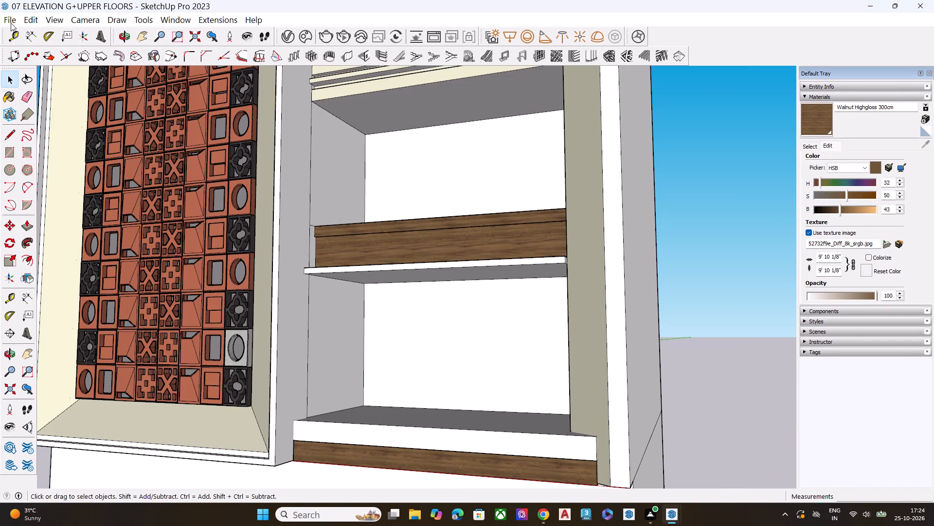
click(12, 16)
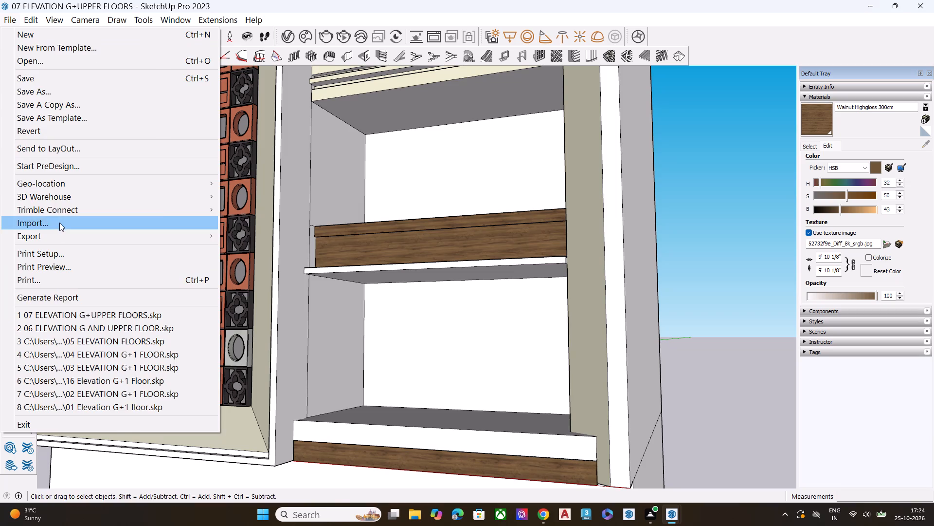
click(59, 222)
scroll(526, 318, down, 2)
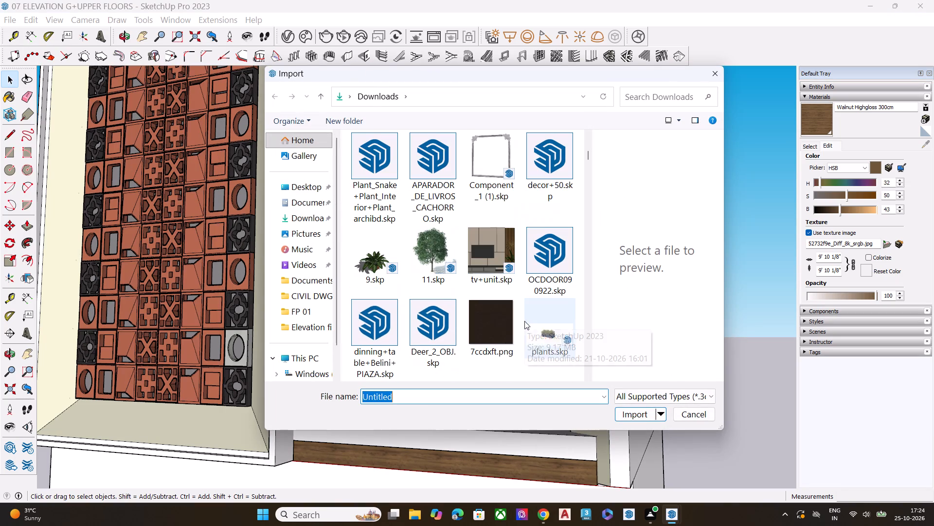
scroll(524, 332, down, 2)
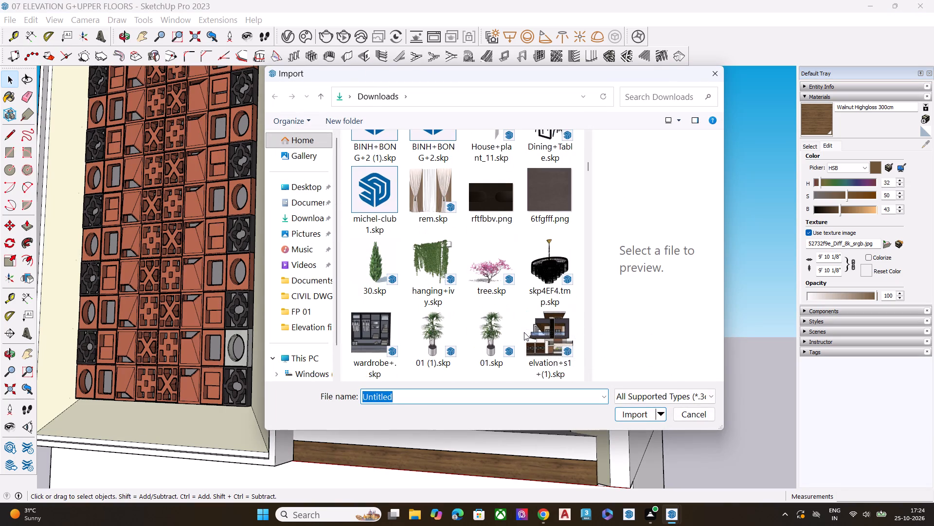
scroll(523, 335, down, 2)
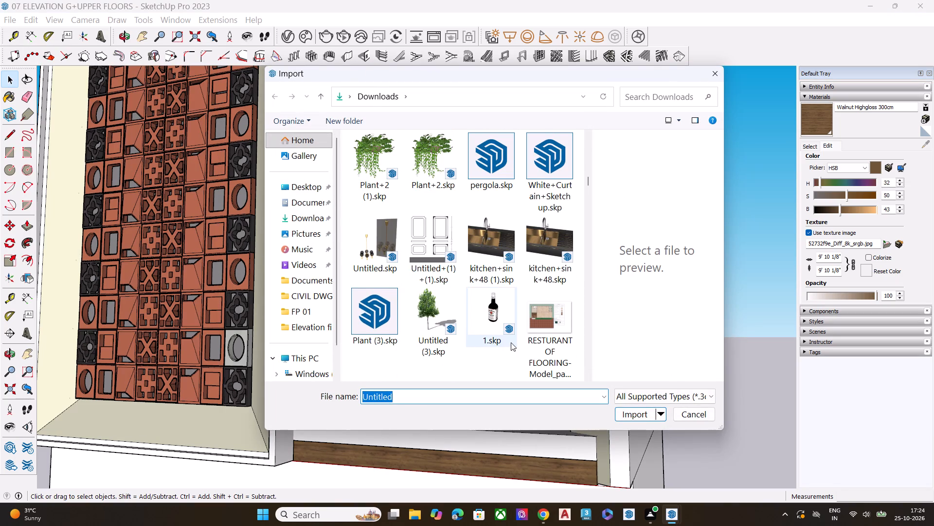
scroll(506, 346, down, 1)
scroll(493, 301, down, 3)
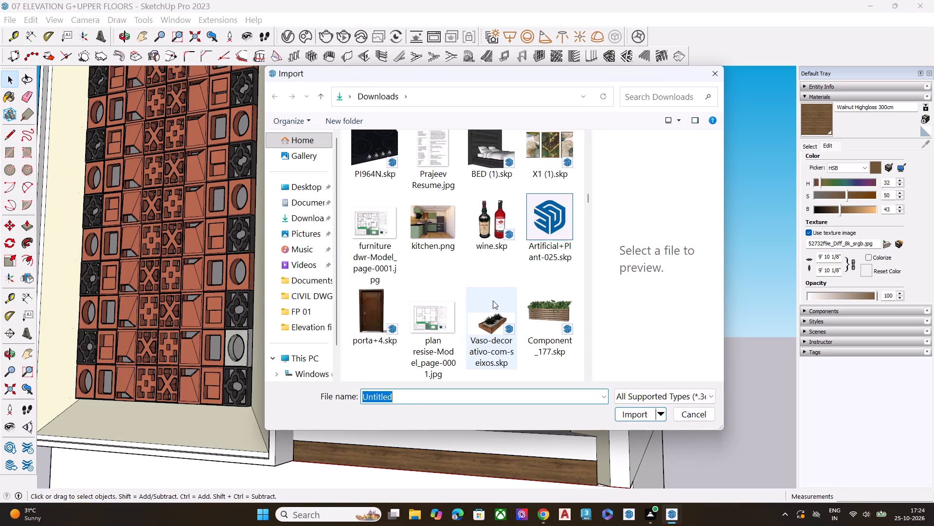
scroll(493, 301, down, 6)
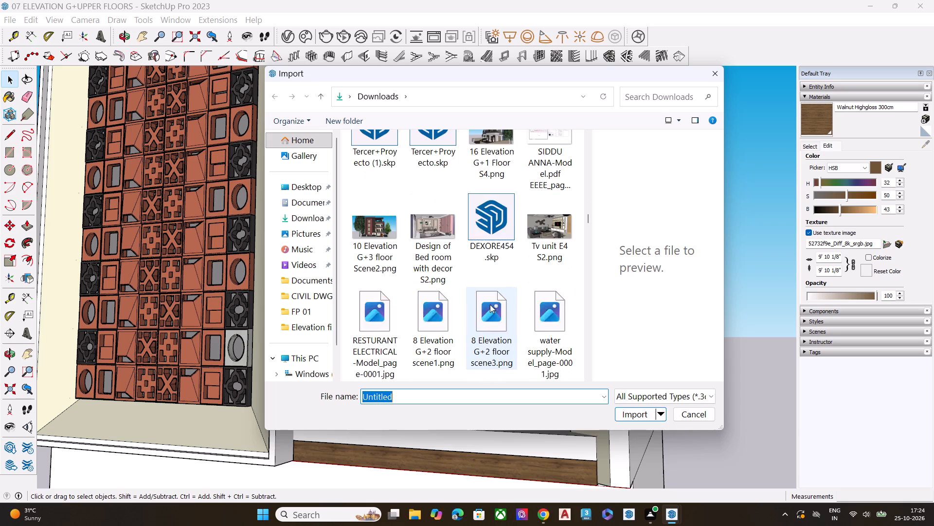
scroll(490, 305, down, 3)
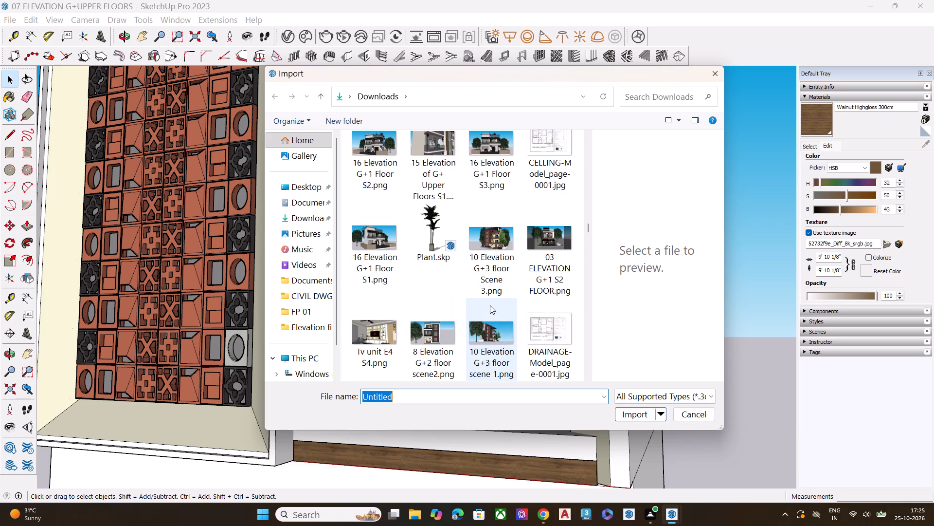
scroll(490, 305, down, 4)
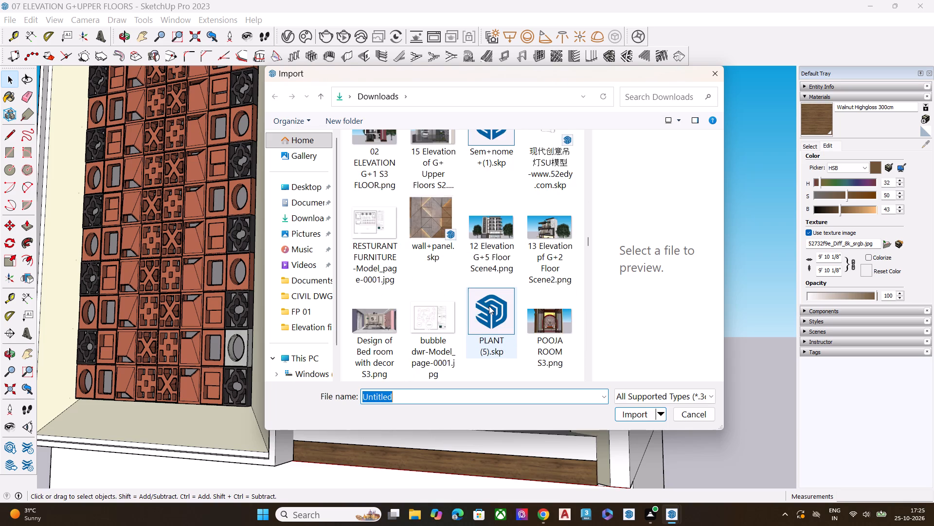
scroll(489, 306, down, 5)
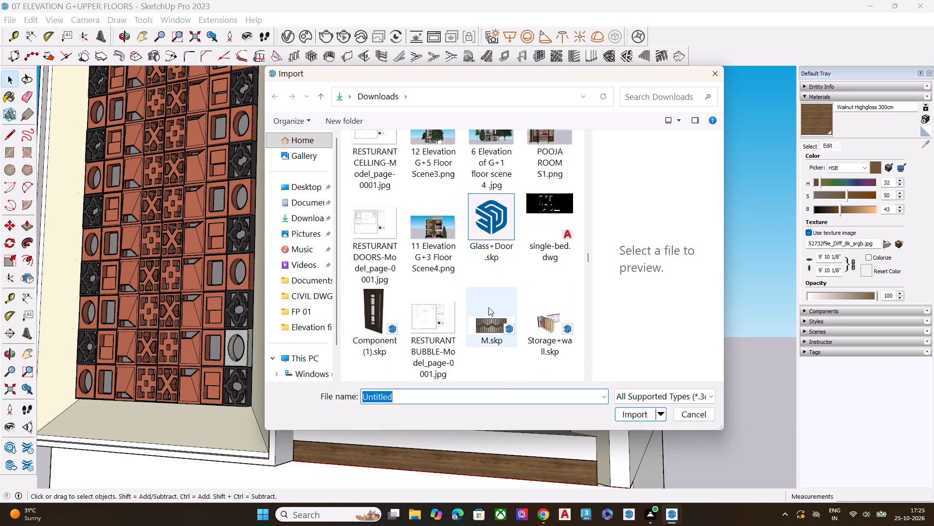
scroll(488, 307, down, 2)
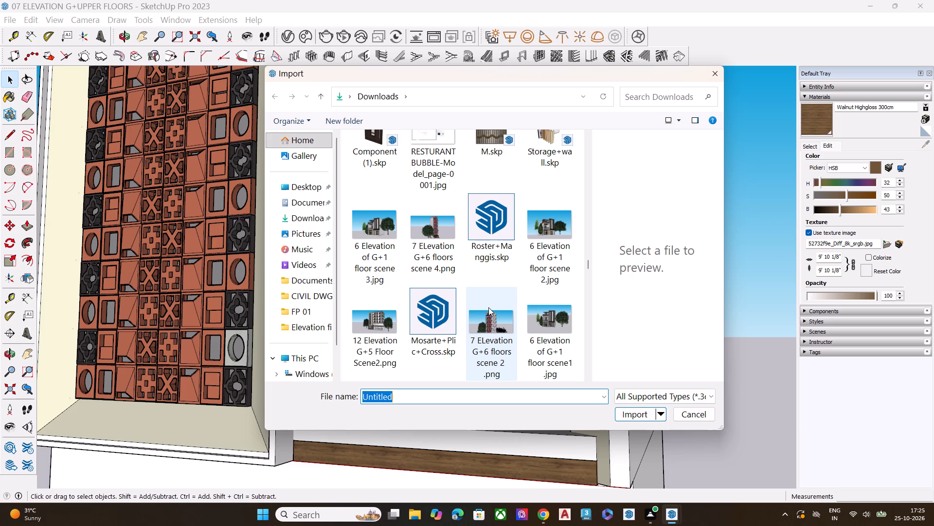
scroll(487, 261, down, 4)
key(space)
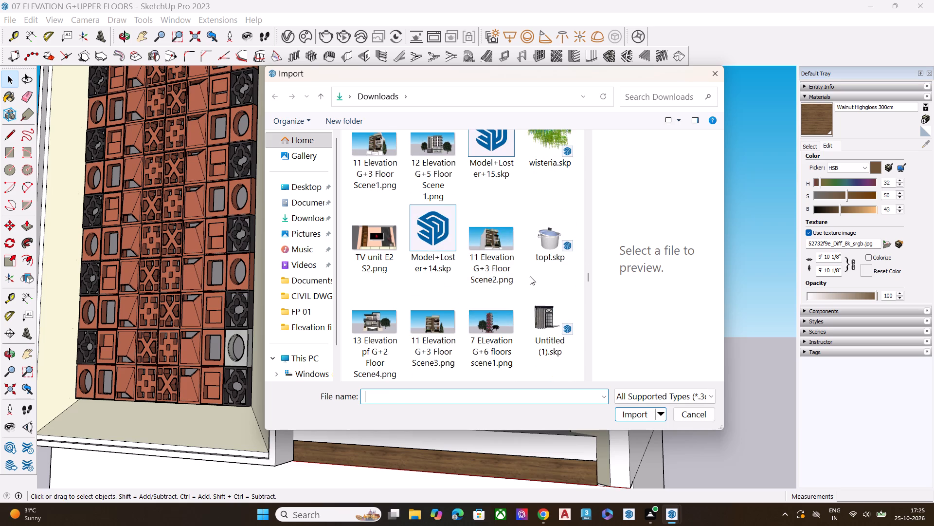
scroll(508, 281, up, 1)
scroll(508, 281, down, 1)
scroll(508, 281, up, 2)
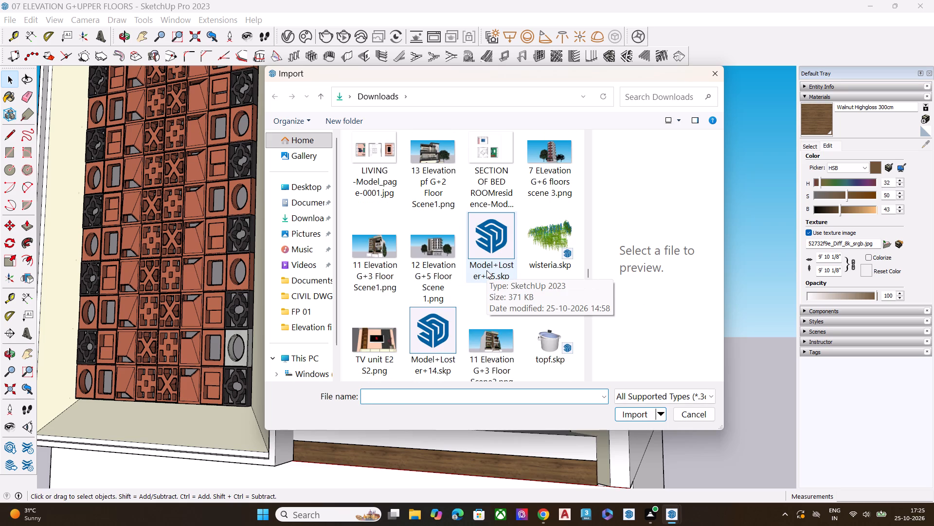
key(space)
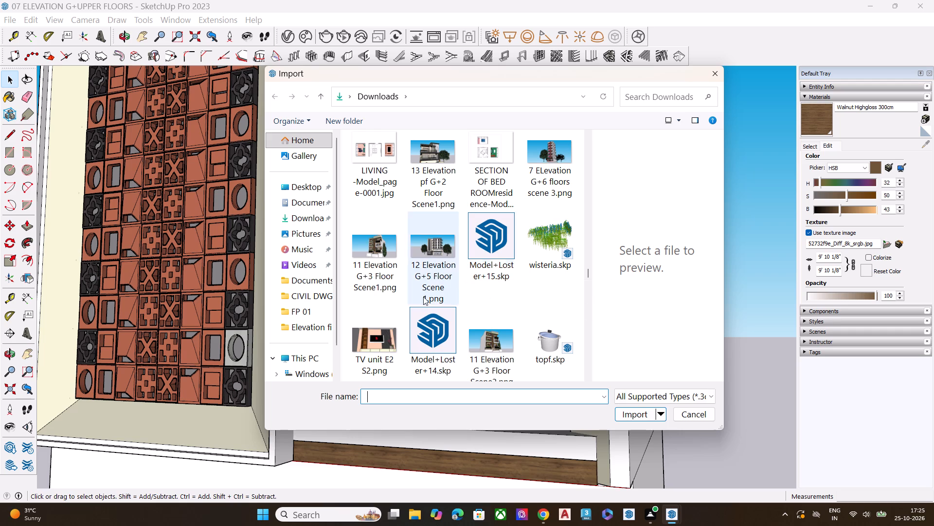
scroll(524, 276, down, 11)
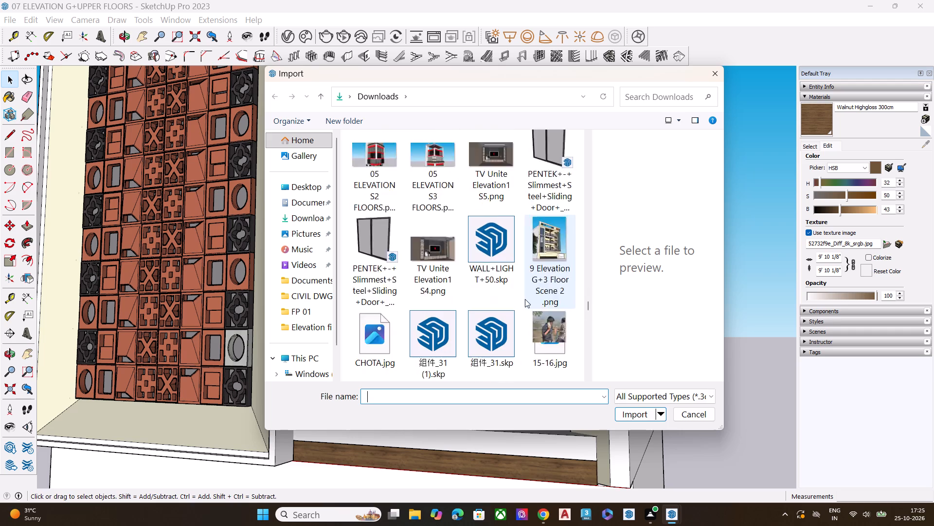
scroll(525, 299, down, 1)
scroll(488, 303, up, 2)
scroll(488, 303, down, 2)
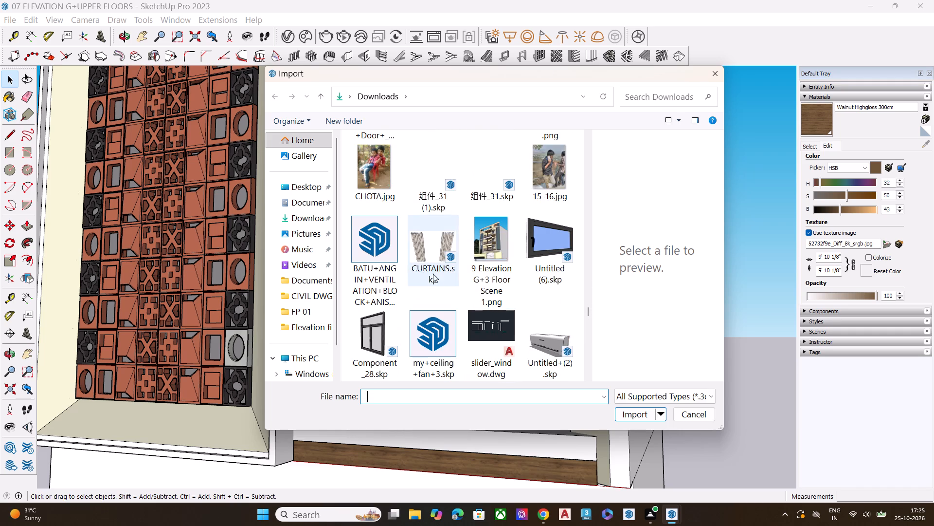
click(433, 263)
click(641, 414)
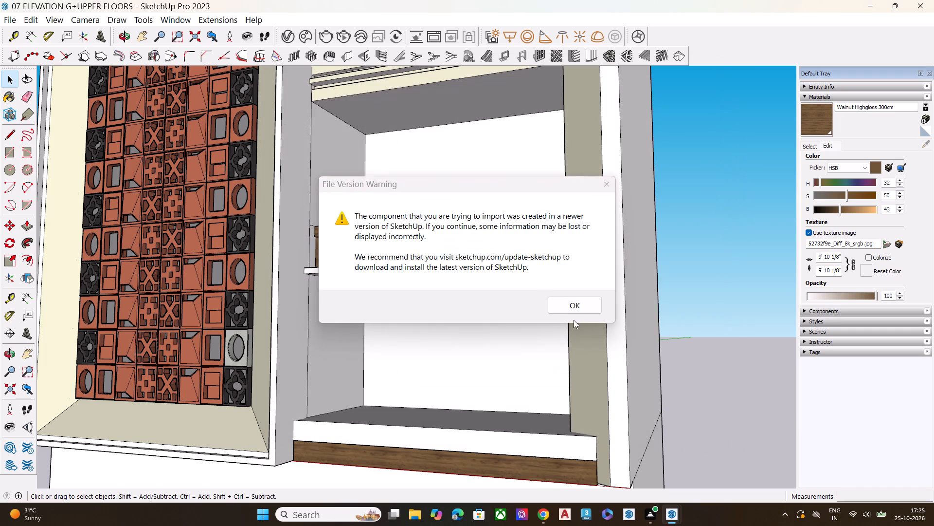
click(575, 303)
scroll(401, 392, down, 5)
scroll(369, 406, up, 6)
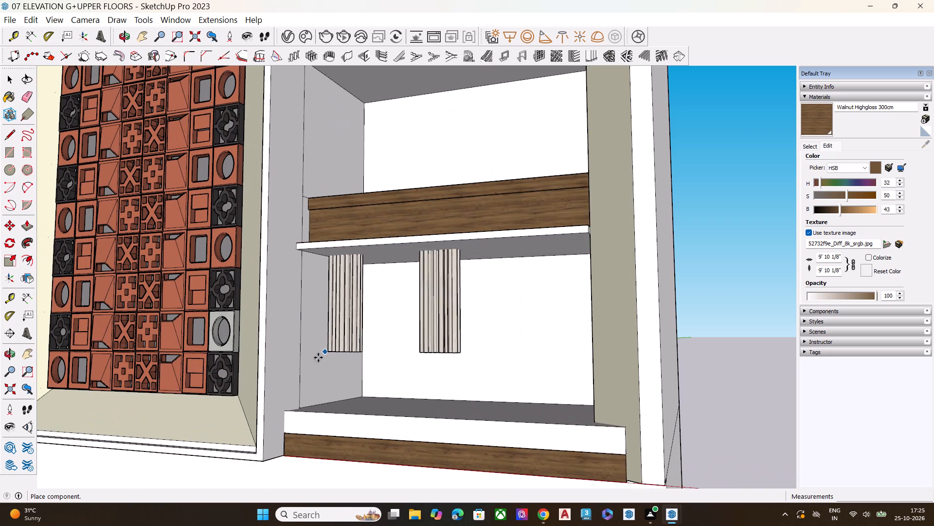
click(301, 408)
Move the curtains up by their top corner so they meet the underside of the white ledge.
middle_drag(340, 379, 320, 403)
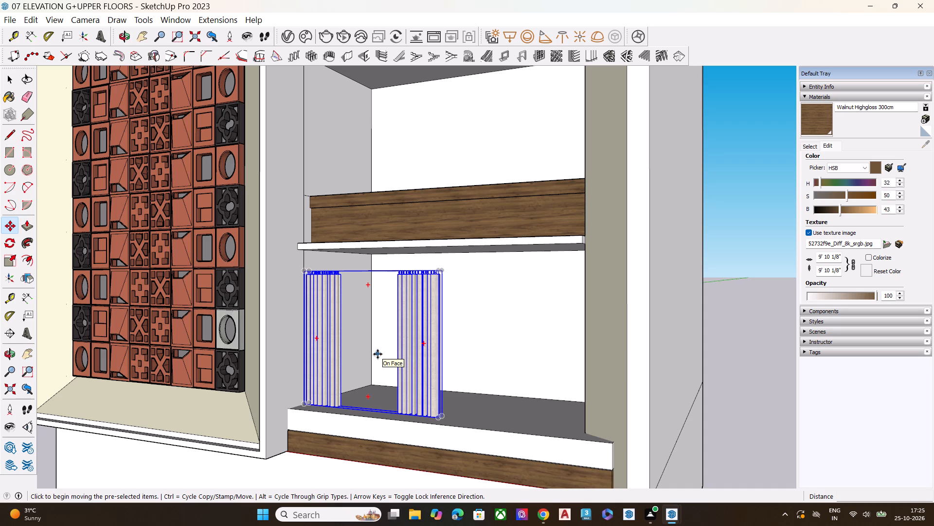
scroll(417, 336, up, 1)
scroll(417, 336, down, 1)
scroll(417, 334, up, 3)
middle_drag(392, 334, 376, 379)
scroll(320, 332, up, 8)
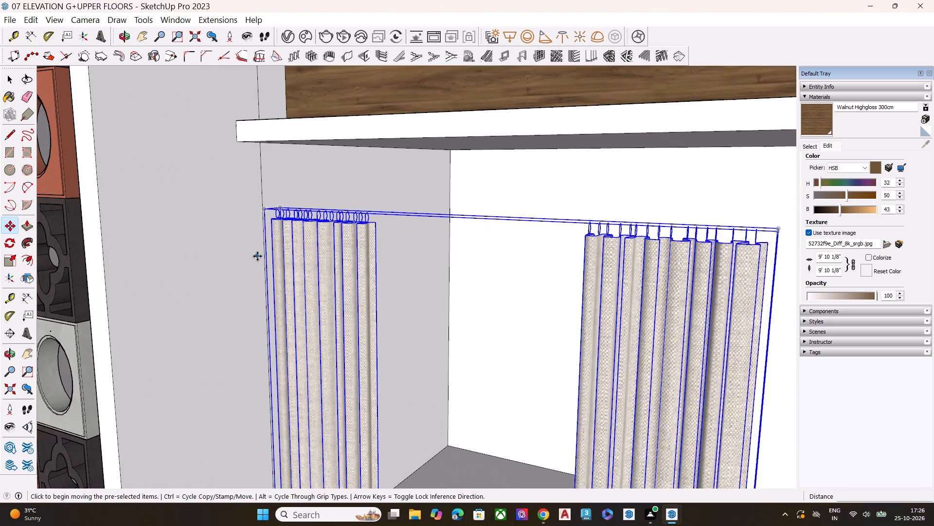
key(m)
click(265, 212)
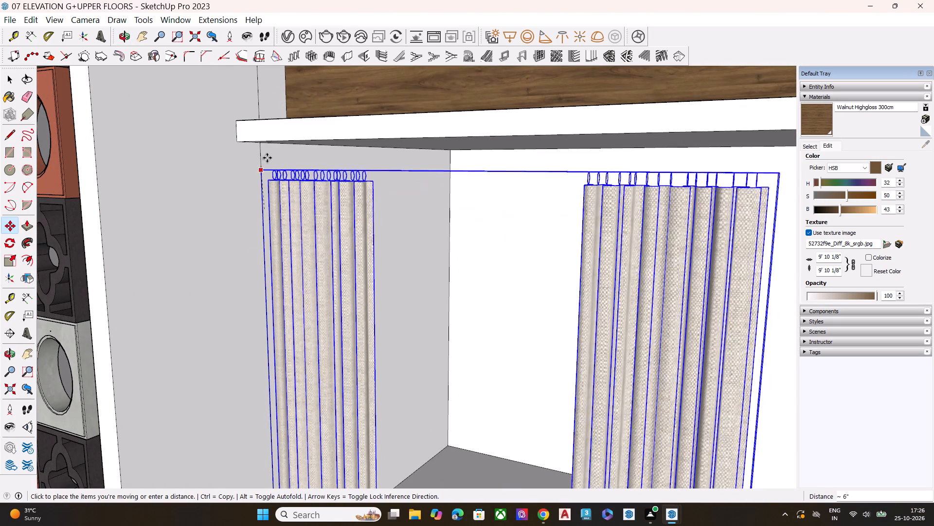
click(259, 146)
Scale the curtains along the red axis so they span the full width of the opening.
scroll(257, 191, down, 7)
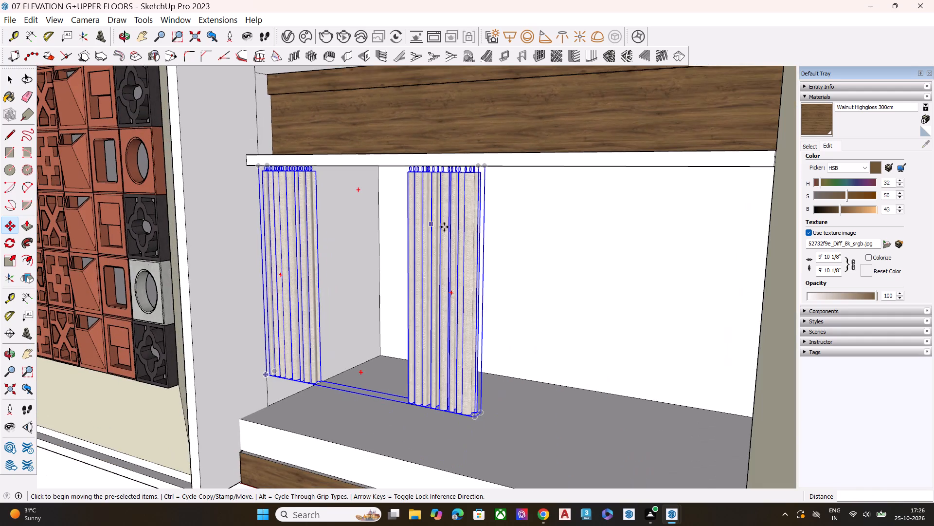
middle_drag(444, 227, 290, 236)
scroll(353, 228, up, 1)
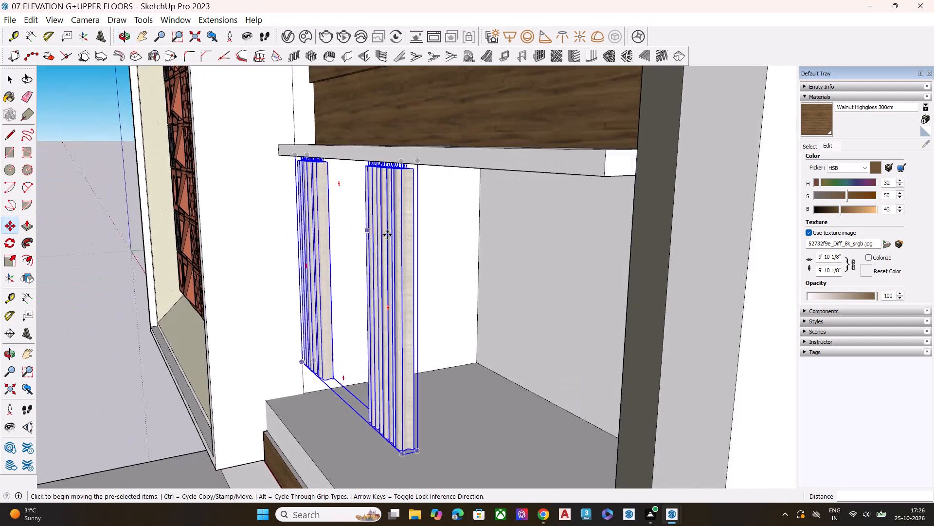
scroll(387, 235, up, 2)
key(s)
click(417, 329)
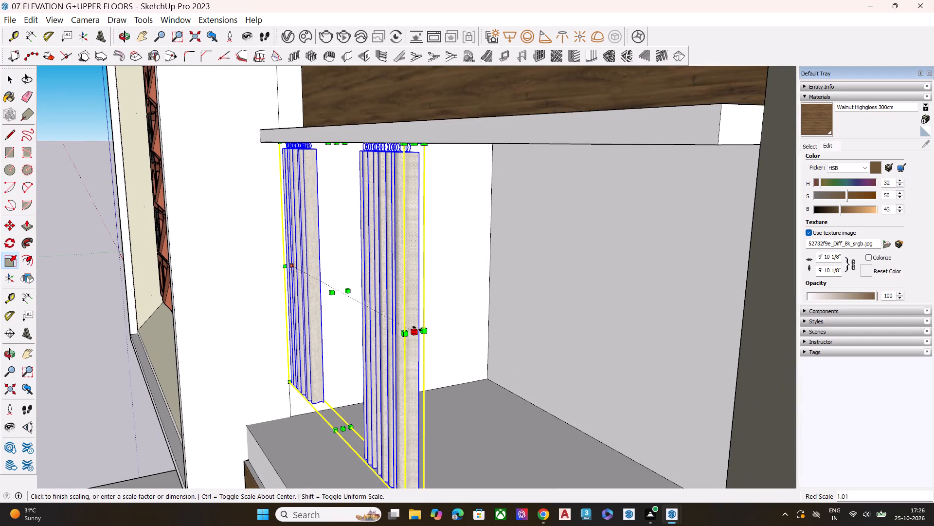
scroll(442, 310, down, 7)
middle_drag(492, 338, 752, 303)
scroll(752, 303, up, 2)
scroll(724, 301, down, 1)
scroll(703, 297, up, 2)
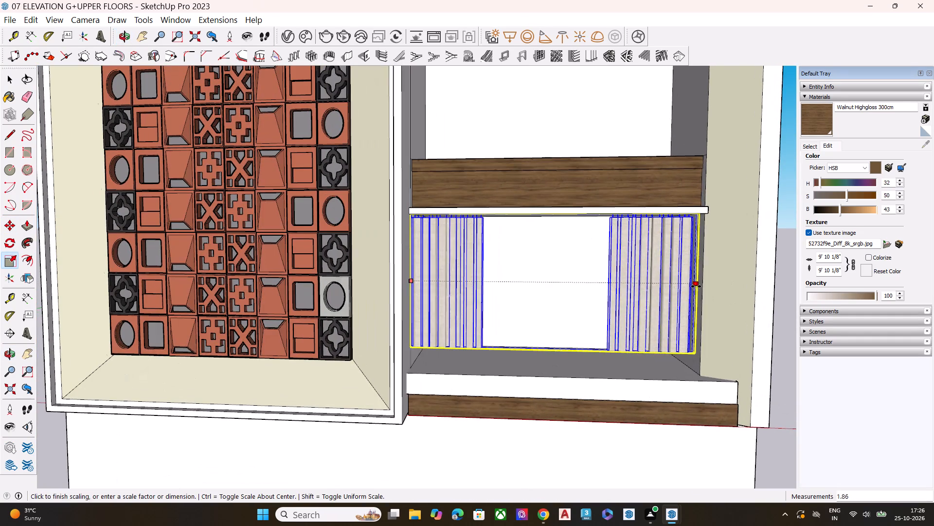
click(702, 285)
key(space)
Scale the curtains' depth along the green axis.
middle_drag(614, 303, 333, 324)
scroll(403, 325, up, 2)
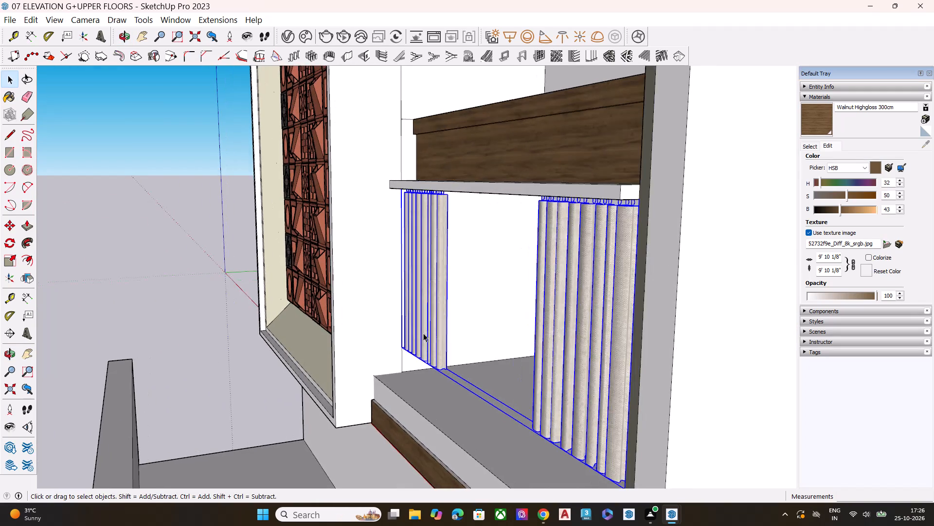
scroll(423, 333, up, 1)
key(s)
click(506, 290)
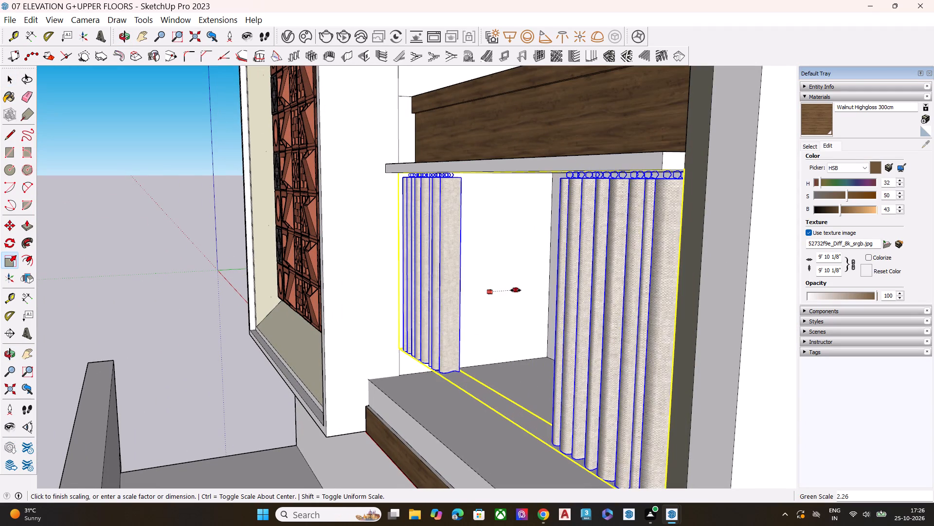
click(508, 293)
key(space)
Clear the selection and inspect from below how the curtain tops meet the ledge.
scroll(402, 282, down, 1)
scroll(402, 282, up, 1)
scroll(402, 282, down, 4)
click(211, 283)
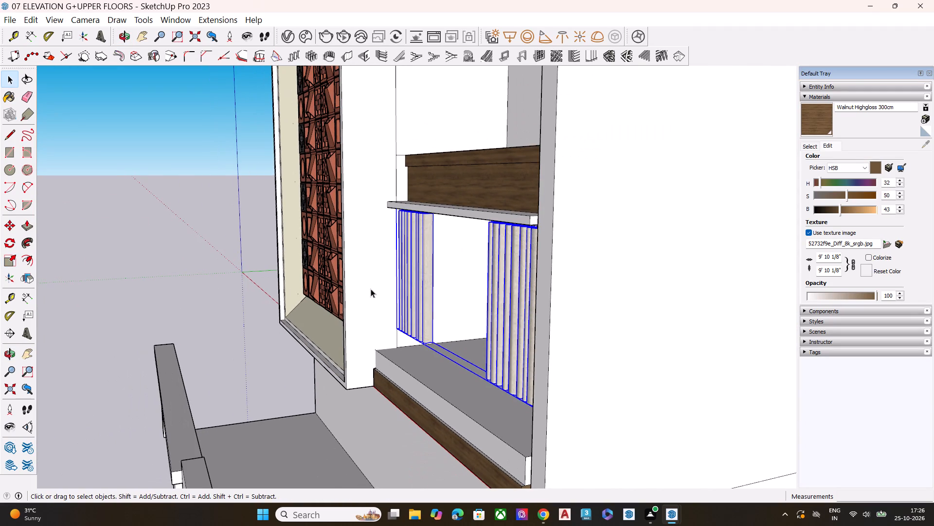
middle_drag(417, 256, 435, 177)
scroll(435, 176, up, 3)
scroll(423, 183, down, 1)
scroll(422, 184, up, 8)
key(m)
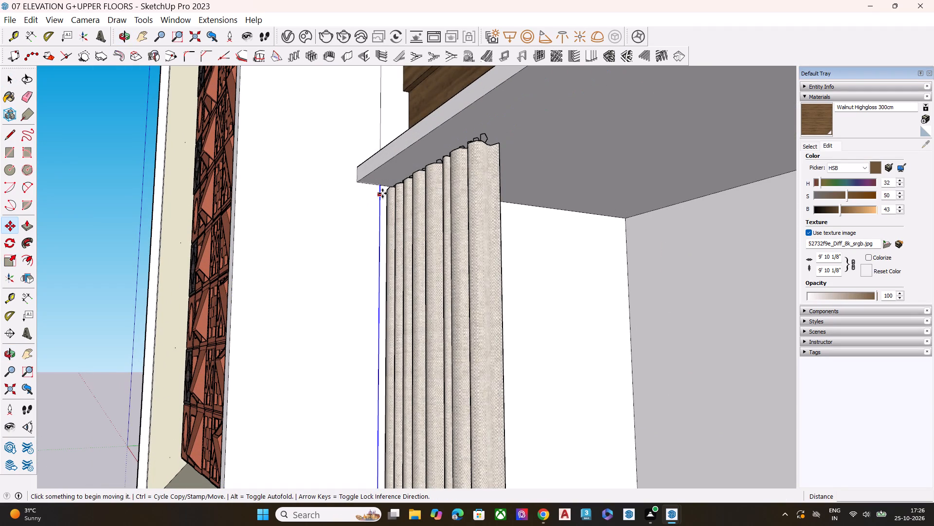
key(space)
scroll(380, 189, down, 11)
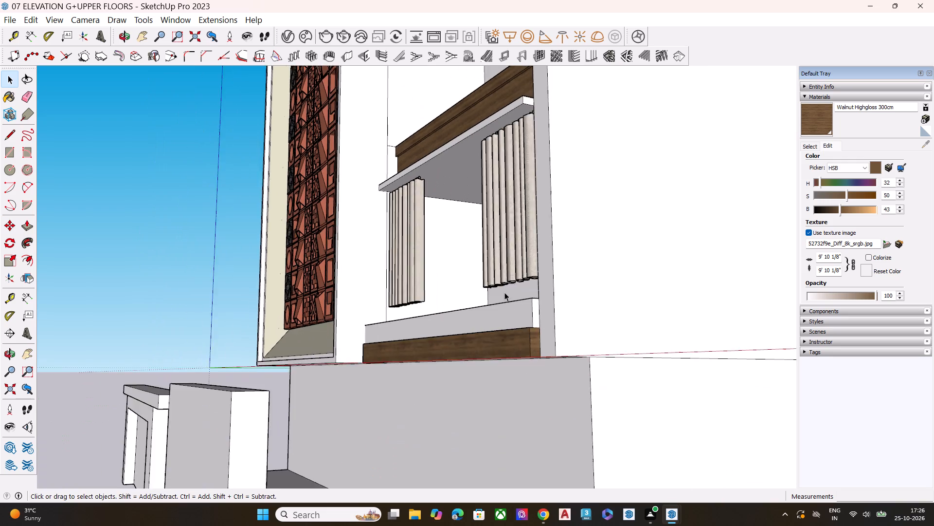
Scale the curtains downward so their bottom edge reaches the base of the opening.
middle_drag(523, 304, 564, 358)
scroll(564, 359, up, 5)
click(502, 254)
key(s)
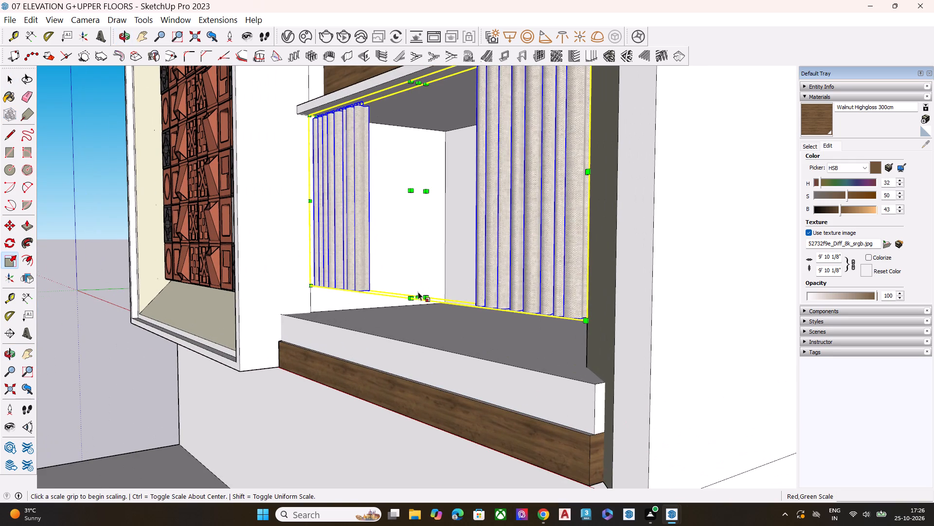
click(419, 293)
click(422, 317)
key(space)
click(519, 287)
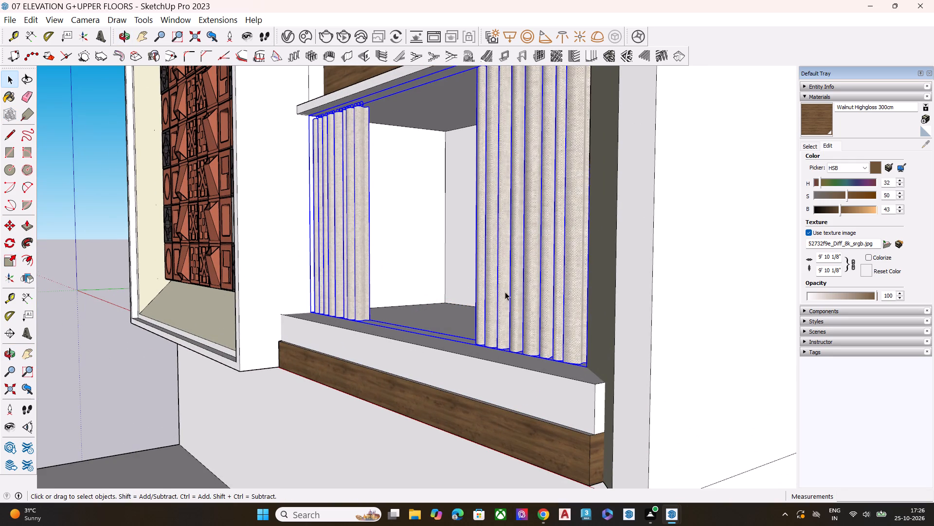
Move the curtains deeper under the ledge, away from its front edge, along the side of the opening.
scroll(472, 321, down, 3)
middle_drag(538, 276, 527, 255)
scroll(543, 144, up, 7)
middle_drag(523, 157, 503, 207)
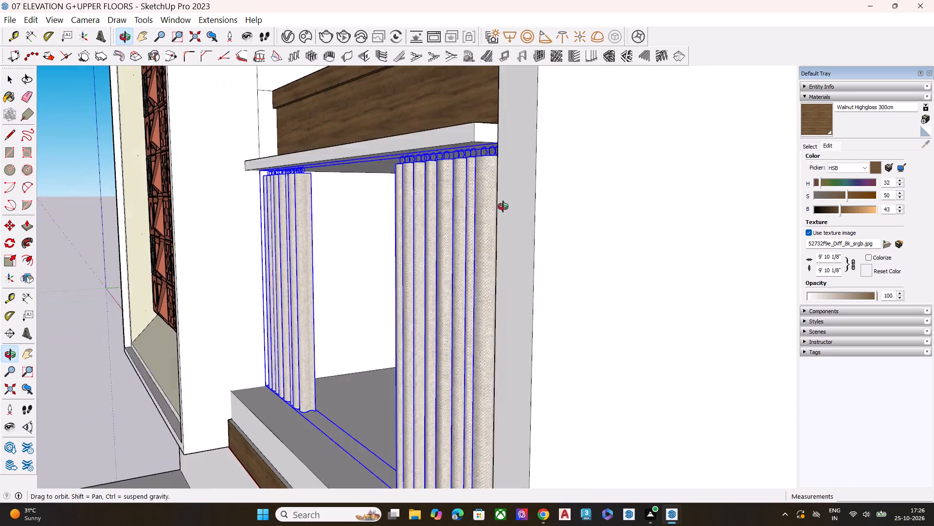
middle_drag(503, 207, 503, 211)
scroll(500, 210, up, 2)
scroll(474, 194, down, 2)
scroll(473, 194, up, 3)
scroll(287, 188, up, 8)
scroll(228, 157, up, 6)
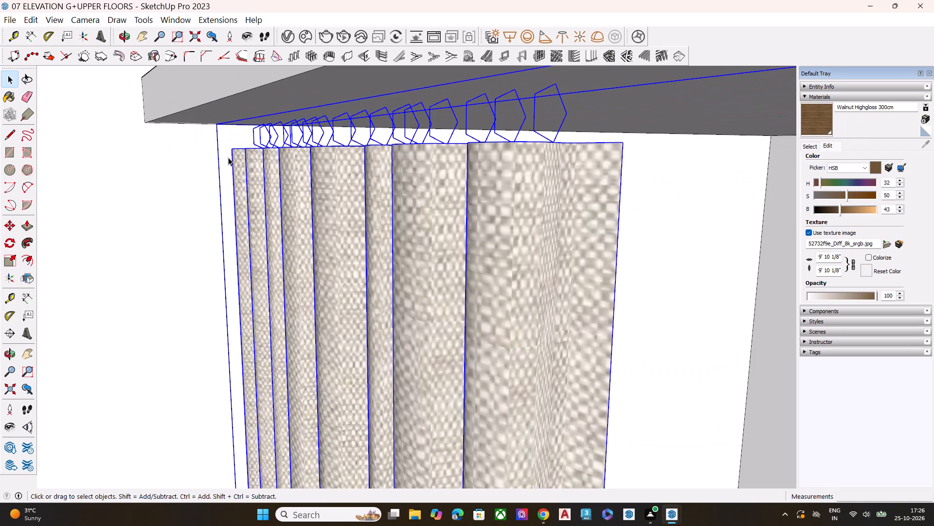
key(m)
click(215, 123)
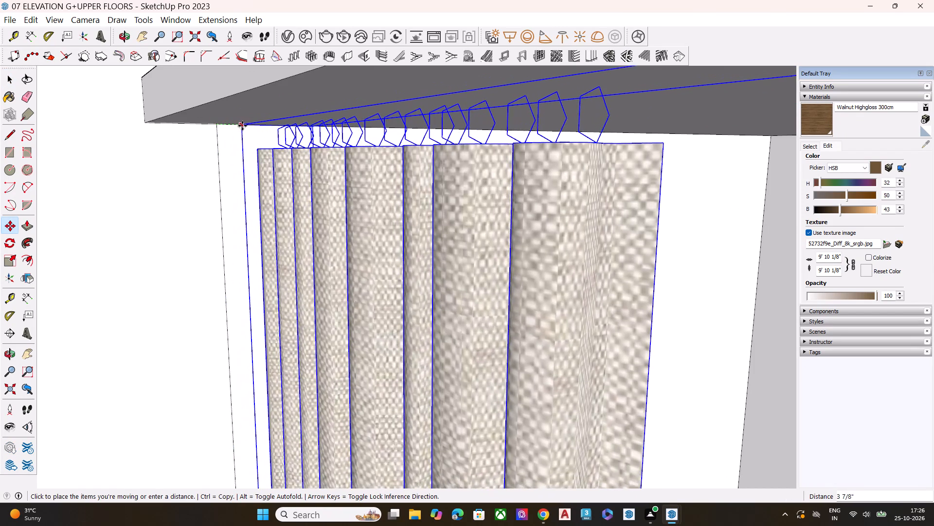
click(260, 125)
key(space)
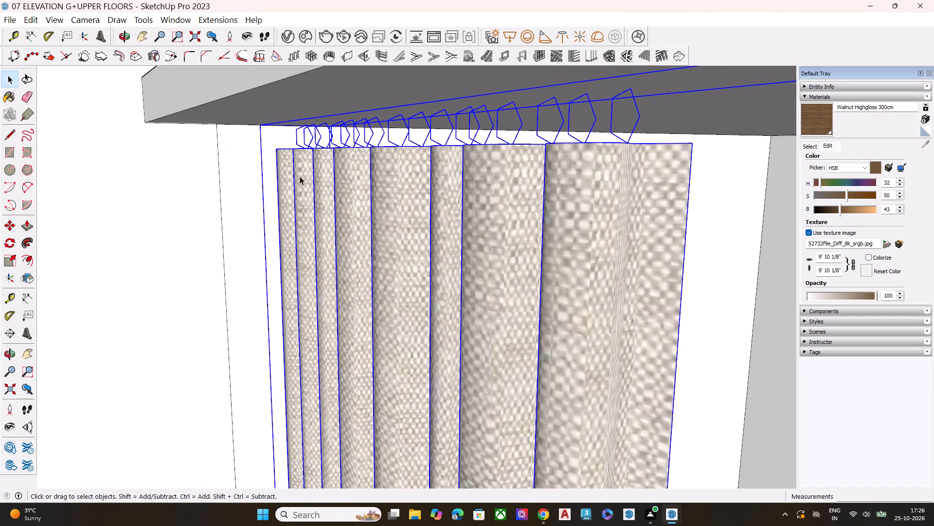
Copy the curtains about 17' up into the opening above the walnut band, aligning their top corner under the beige moulding.
key(m)
click(260, 126)
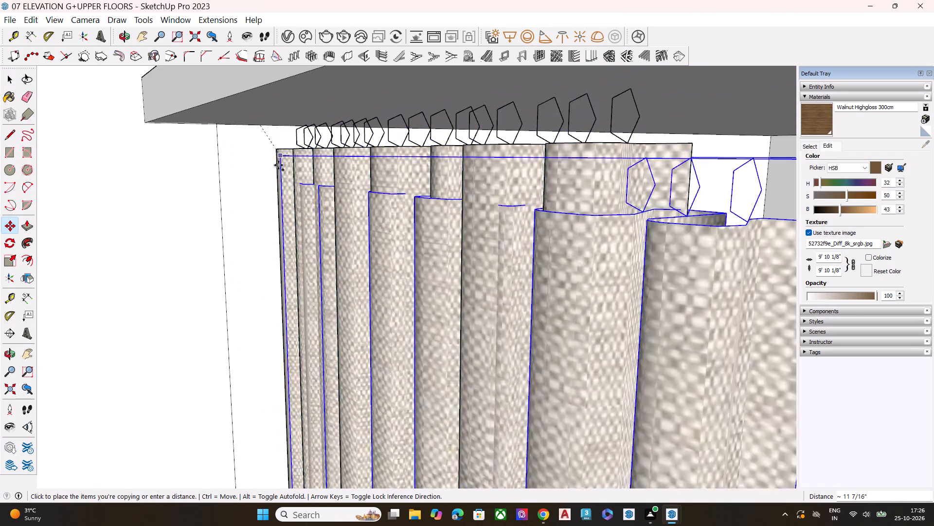
scroll(222, 215, down, 5)
scroll(346, 129, down, 20)
scroll(346, 129, down, 6)
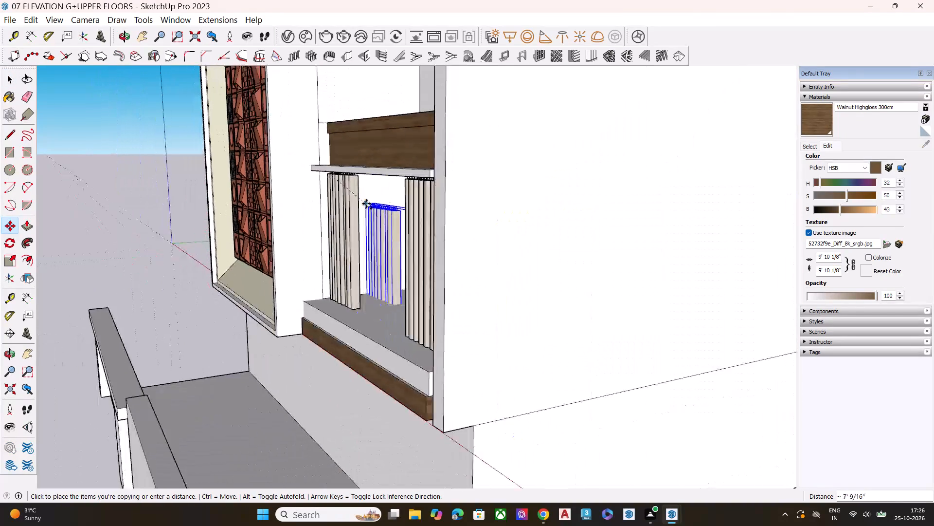
scroll(337, 172, down, 9)
middle_drag(304, 190, 385, 63)
scroll(385, 63, up, 9)
scroll(350, 169, up, 1)
scroll(350, 169, down, 1)
scroll(350, 169, up, 6)
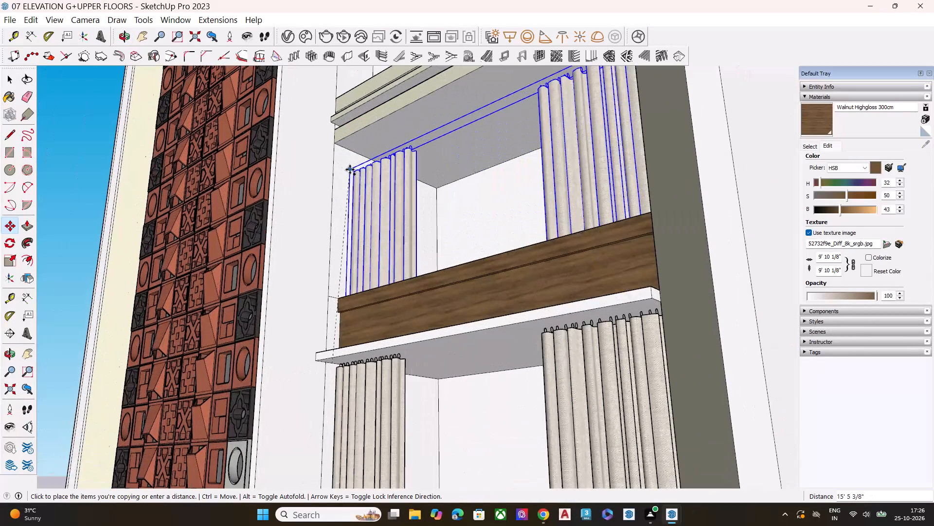
scroll(326, 164, up, 2)
scroll(325, 164, down, 1)
scroll(325, 164, up, 3)
scroll(325, 164, down, 2)
scroll(325, 164, up, 2)
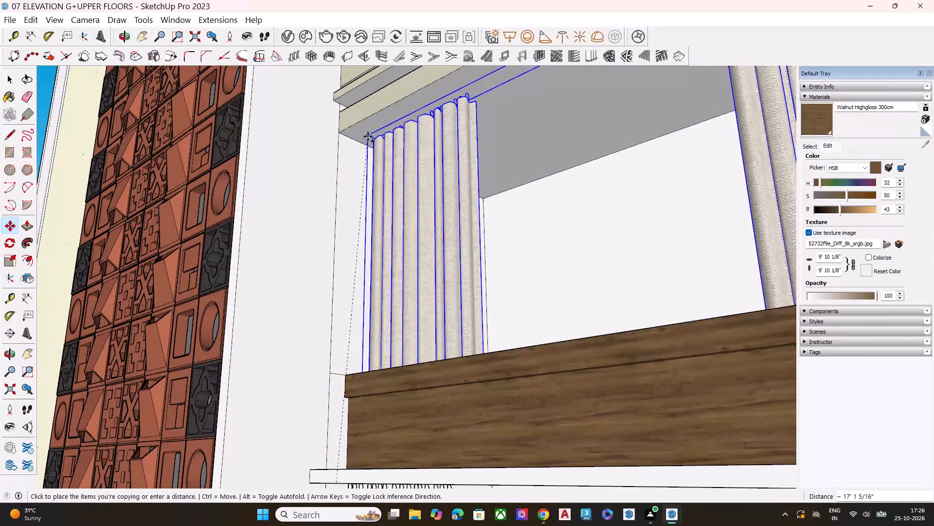
middle_drag(362, 152, 348, 237)
scroll(365, 199, up, 5)
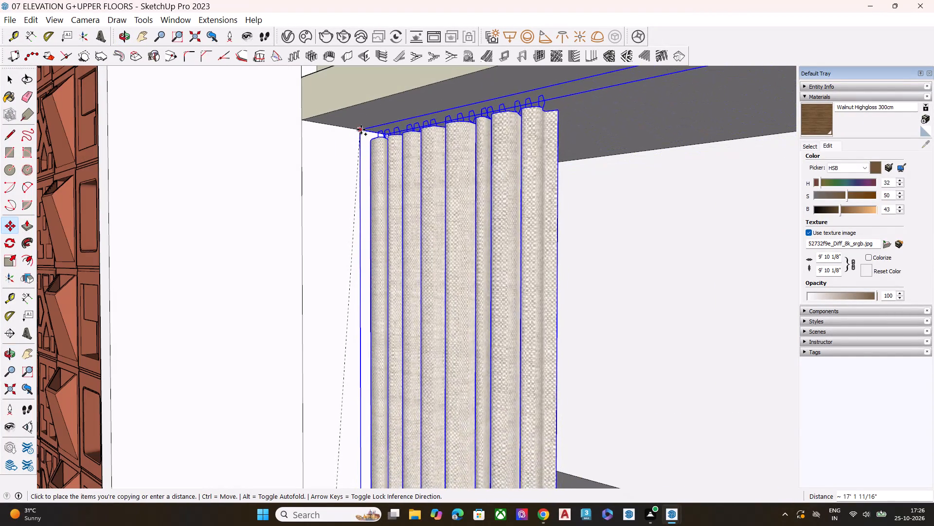
click(362, 130)
Scale the copied curtains' height from the bottom so they end at the sill above the walnut band.
scroll(335, 155, up, 1)
scroll(327, 159, down, 7)
scroll(326, 165, up, 1)
scroll(326, 166, down, 10)
middle_drag(406, 244, 463, 286)
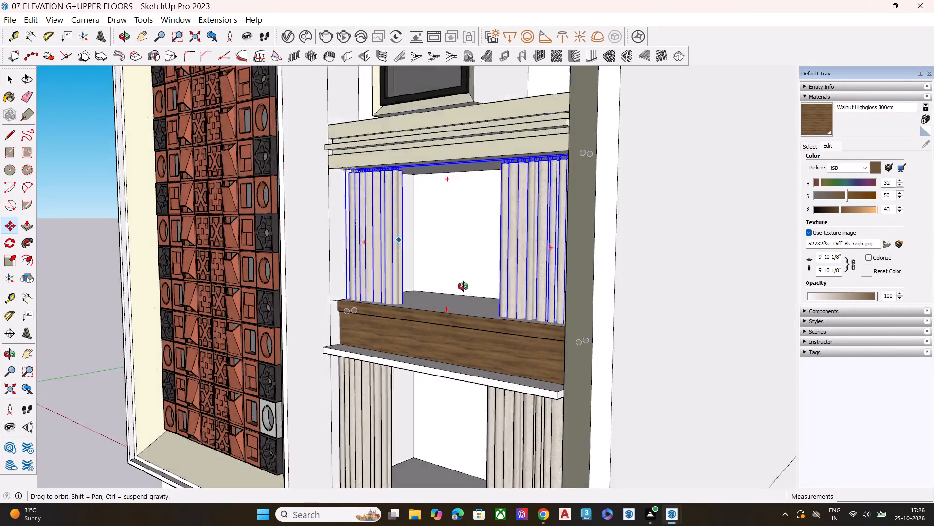
middle_drag(463, 286, 707, 344)
scroll(639, 300, up, 3)
scroll(566, 255, down, 1)
scroll(566, 255, up, 3)
middle_drag(592, 225, 608, 124)
scroll(609, 124, up, 2)
scroll(533, 177, down, 4)
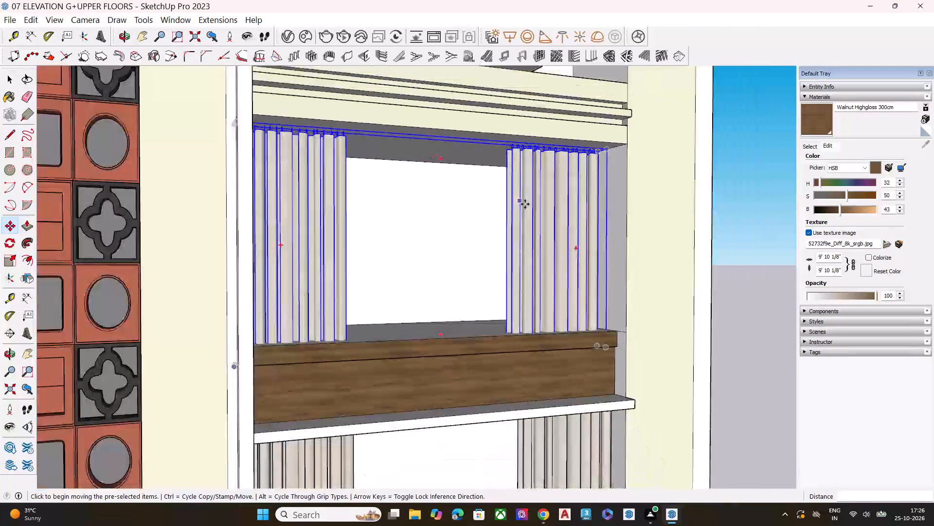
scroll(525, 204, down, 2)
scroll(591, 174, up, 4)
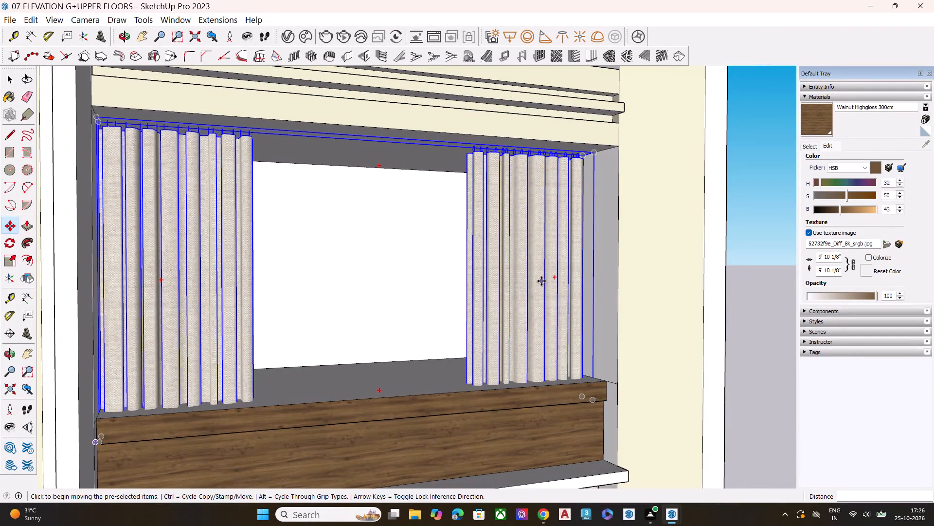
key(s)
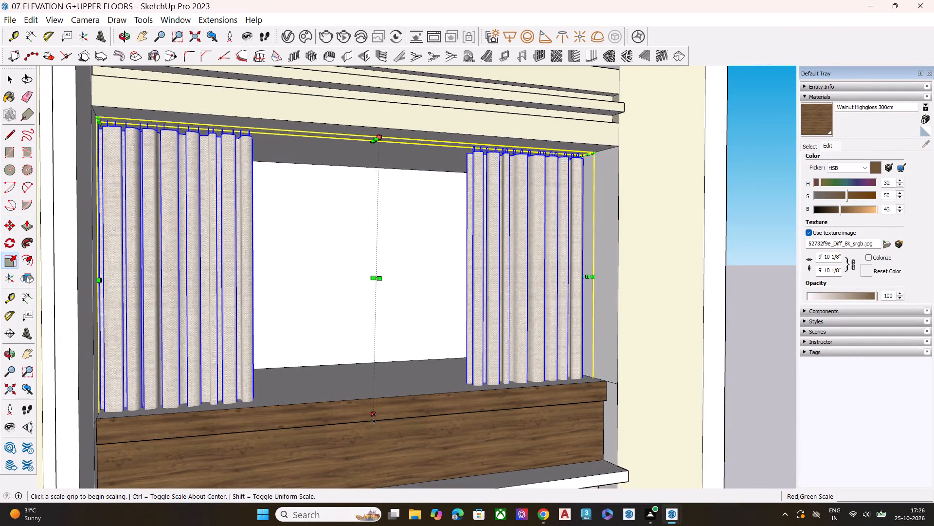
click(374, 418)
click(376, 390)
key(space)
scroll(341, 366, up, 1)
scroll(341, 366, down, 3)
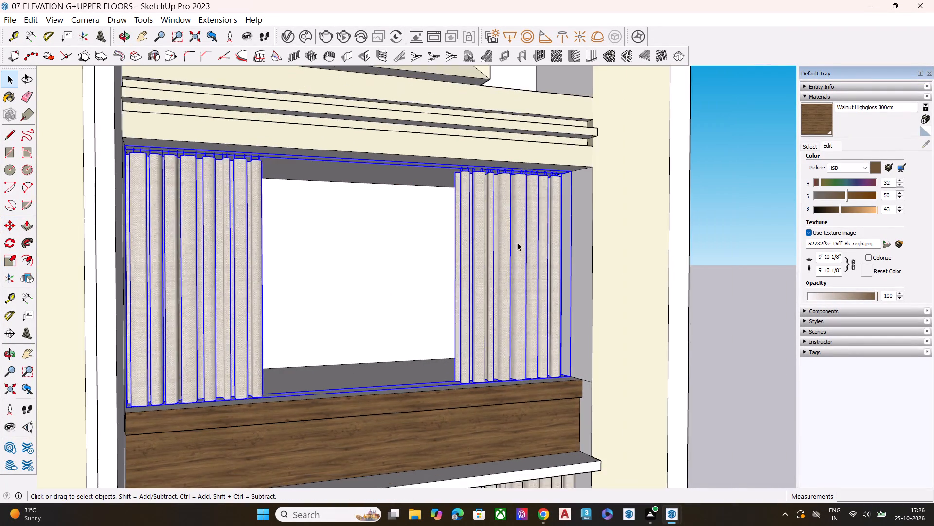
Copy the curtains about 15' 4" up behind the black-framed window, with their top corner under the white band.
scroll(519, 237, up, 8)
key(m)
click(579, 140)
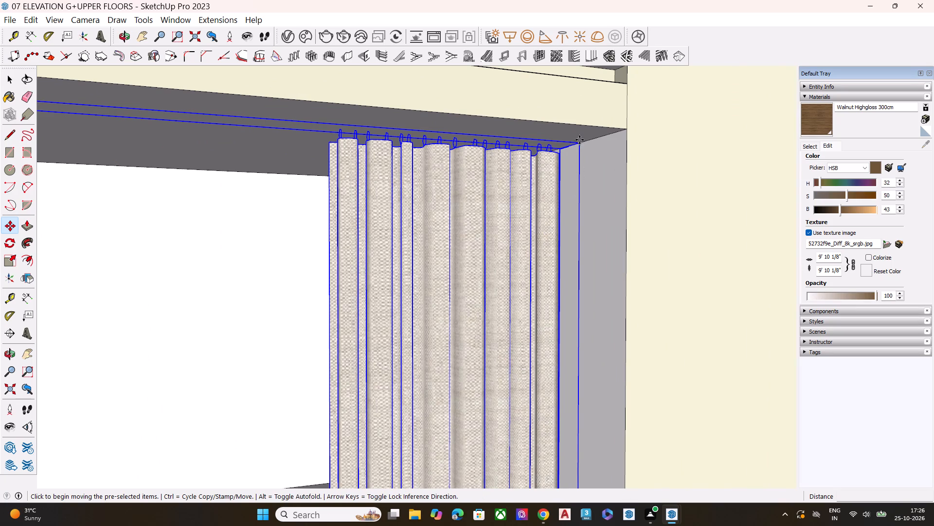
scroll(515, 228, down, 16)
scroll(563, 138, up, 6)
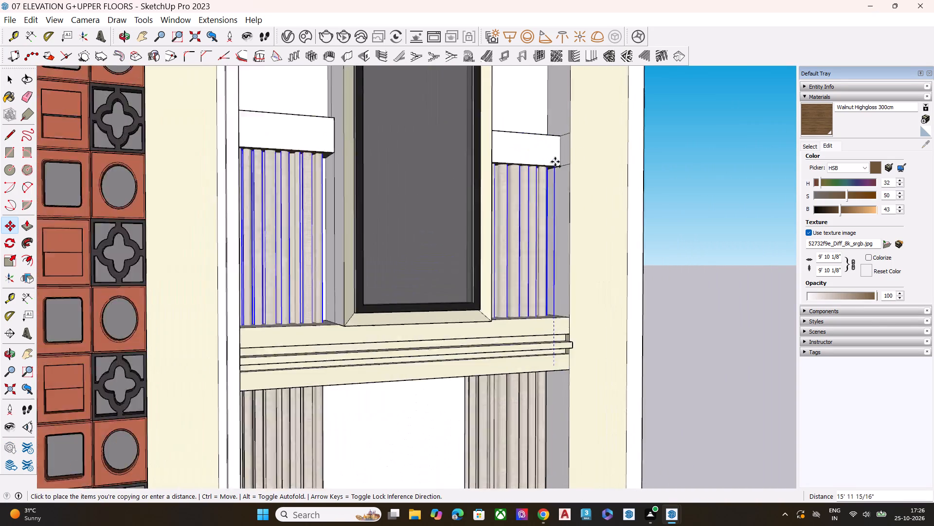
scroll(548, 175, up, 4)
scroll(548, 175, down, 1)
scroll(548, 175, up, 3)
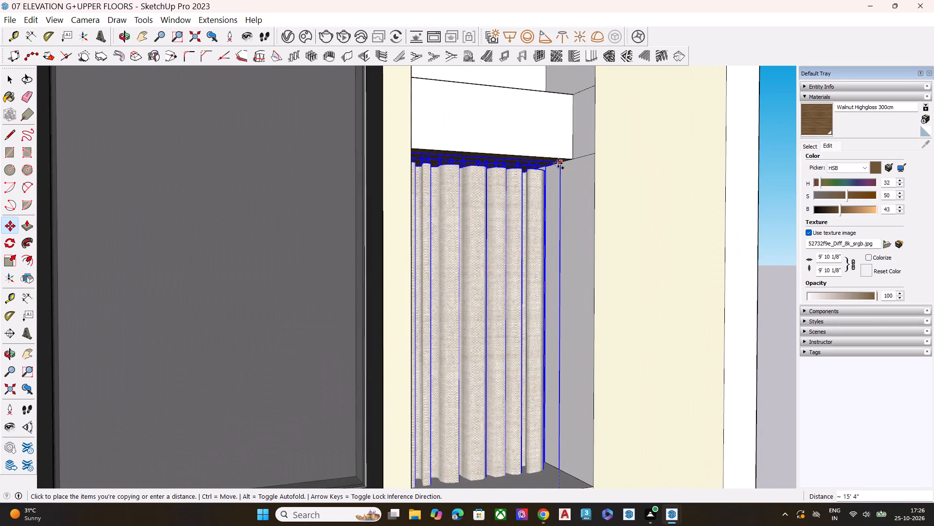
click(558, 162)
scroll(556, 194, down, 6)
middle_drag(545, 279, 483, 330)
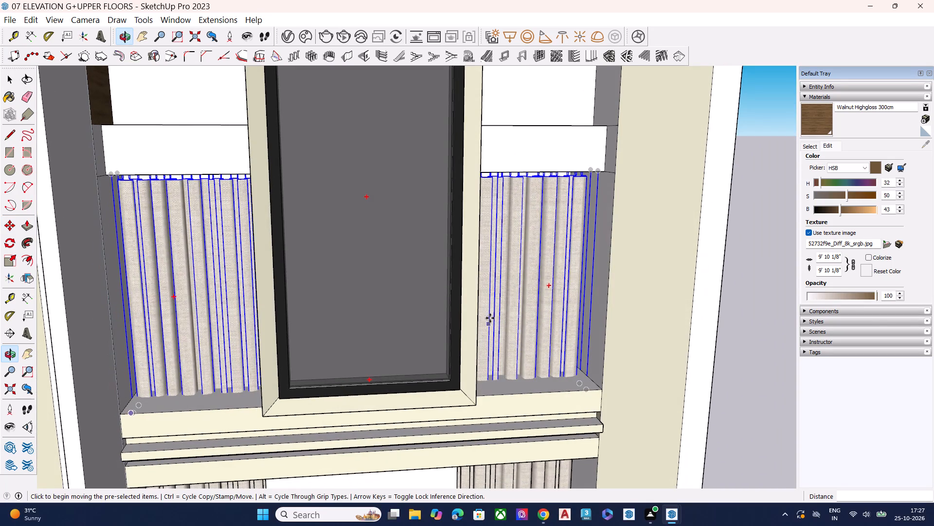
With back edges shown, scale the upper curtains' height from the bottom so they end on top of the beige moulding.
key(s)
middle_drag(379, 427, 364, 338)
scroll(363, 423, up, 2)
scroll(364, 438, down, 1)
scroll(364, 438, up, 1)
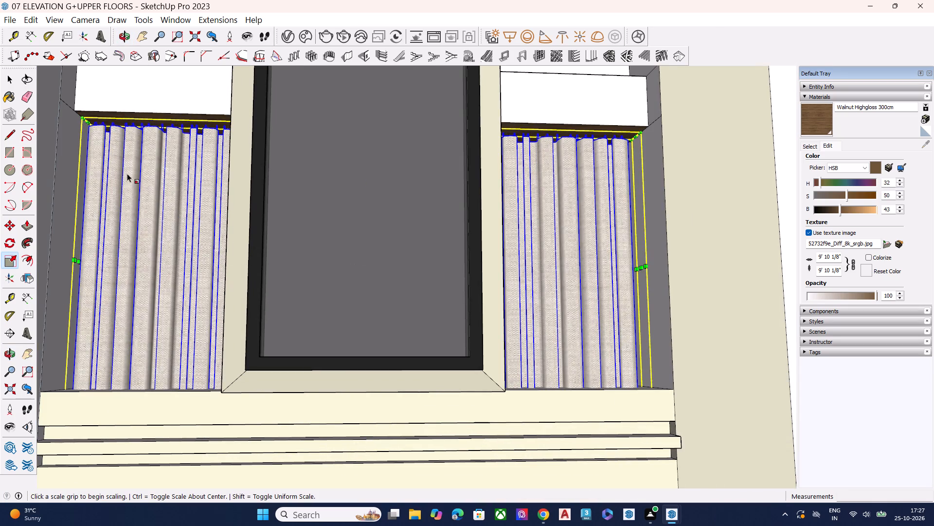
scroll(469, 260, down, 6)
middle_drag(599, 380, 417, 465)
scroll(567, 365, up, 5)
scroll(563, 370, down, 2)
scroll(558, 373, up, 2)
middle_drag(499, 385, 496, 131)
scroll(417, 395, up, 1)
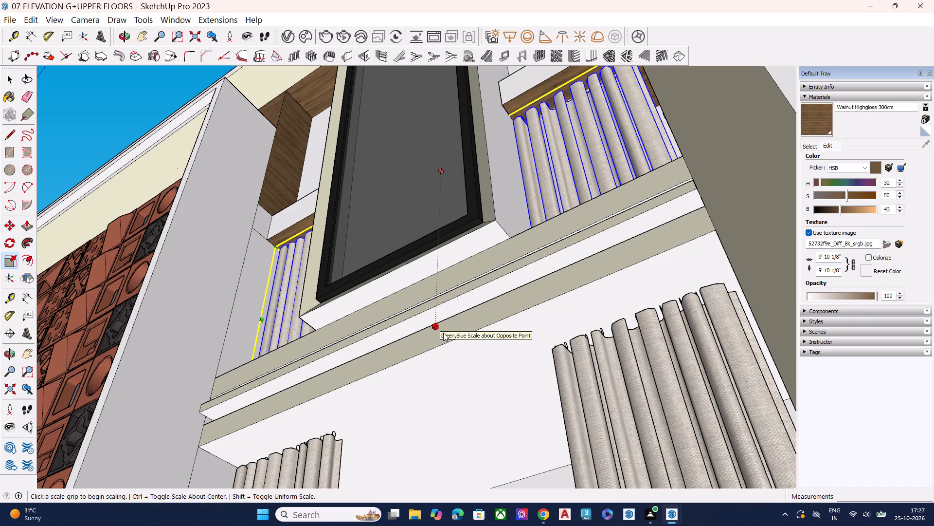
scroll(438, 327, up, 7)
key(k)
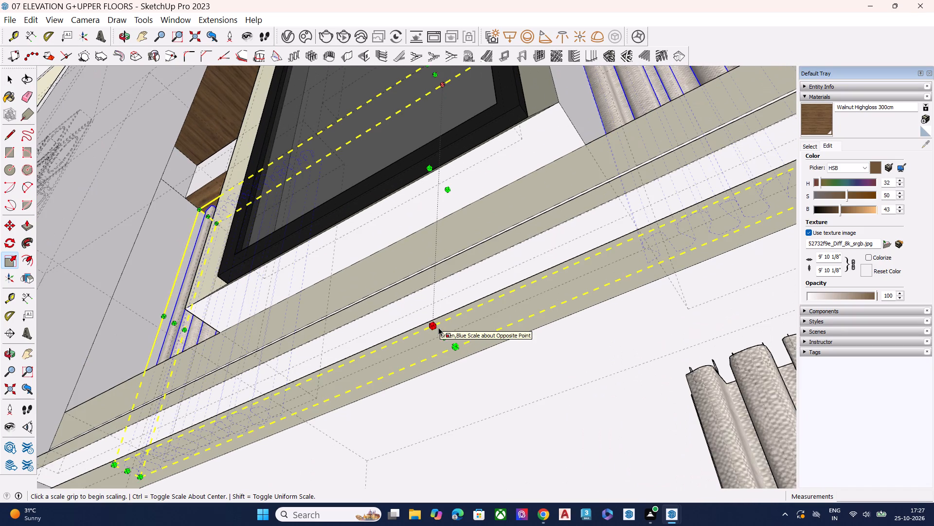
click(448, 340)
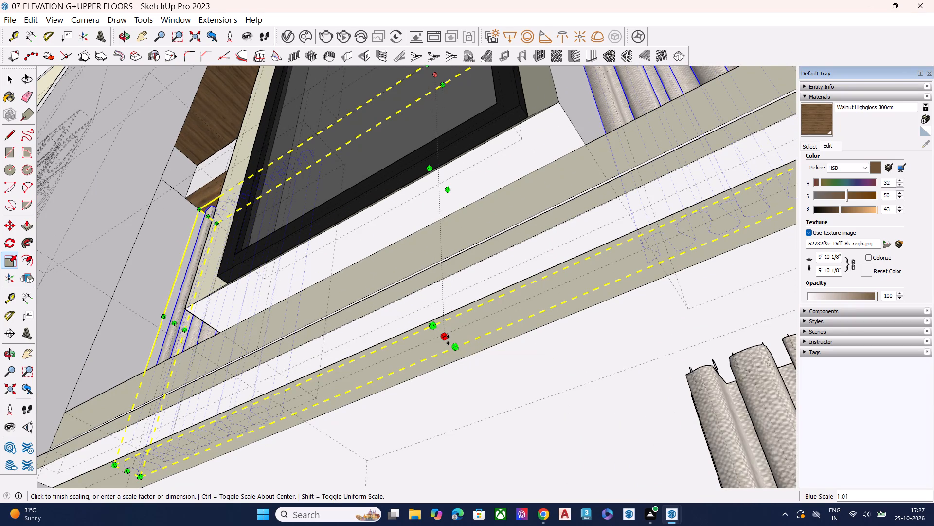
scroll(450, 313, down, 3)
middle_drag(456, 274, 475, 435)
scroll(600, 363, up, 5)
click(619, 345)
middle_drag(606, 359, 606, 384)
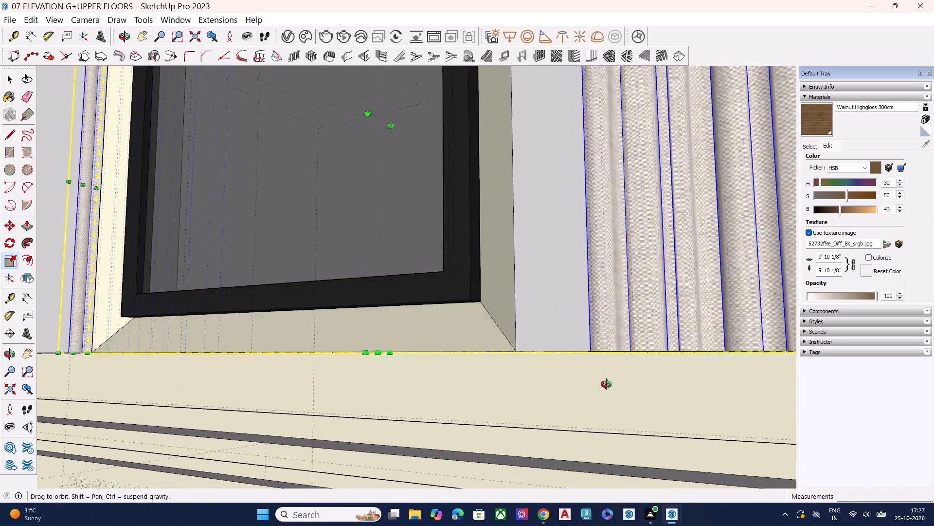
middle_drag(606, 384, 604, 423)
scroll(591, 351, down, 7)
middle_drag(561, 398, 659, 351)
key(space)
Clear the selection of the upper curtains and turn off the back-edge display.
scroll(536, 286, down, 1)
scroll(531, 294, up, 5)
scroll(529, 296, down, 6)
scroll(469, 322, up, 4)
scroll(482, 333, down, 4)
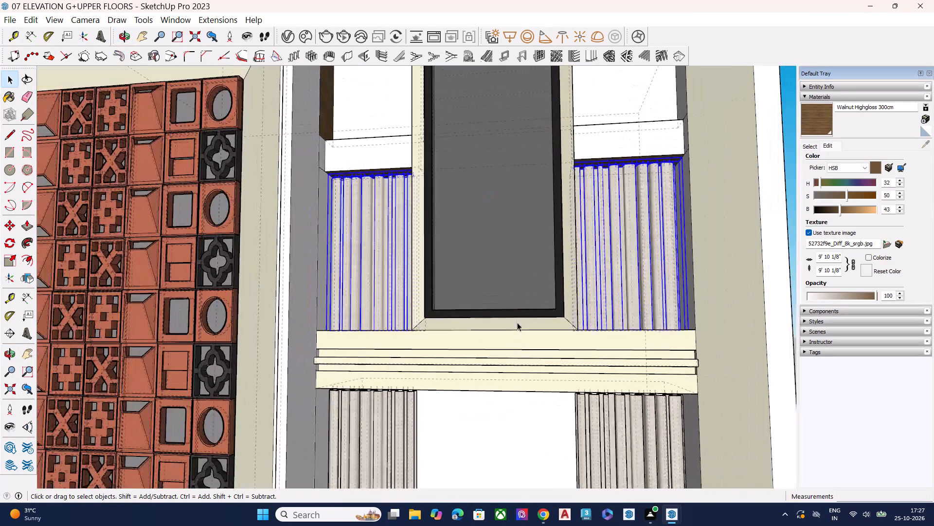
scroll(517, 322, down, 4)
scroll(521, 305, up, 1)
scroll(521, 305, down, 3)
scroll(527, 317, up, 2)
scroll(533, 317, down, 4)
click(714, 315)
key(space)
middle_click(711, 355)
scroll(711, 355, up, 4)
key(k)
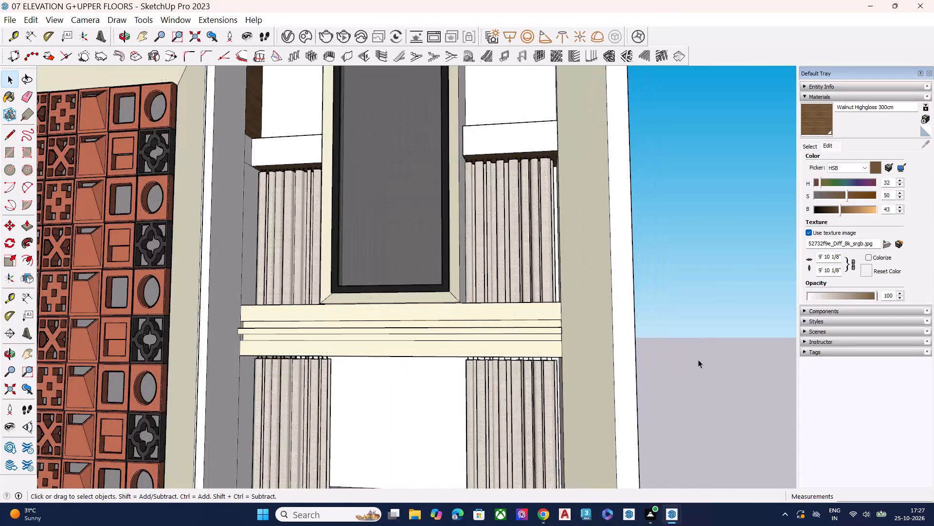
Inspect how the curtains fit within the openings above and below the beige moulding.
scroll(596, 321, down, 2)
scroll(593, 321, up, 3)
scroll(592, 321, down, 5)
middle_drag(434, 332, 589, 410)
key(space)
scroll(507, 452, up, 5)
middle_drag(530, 413, 526, 374)
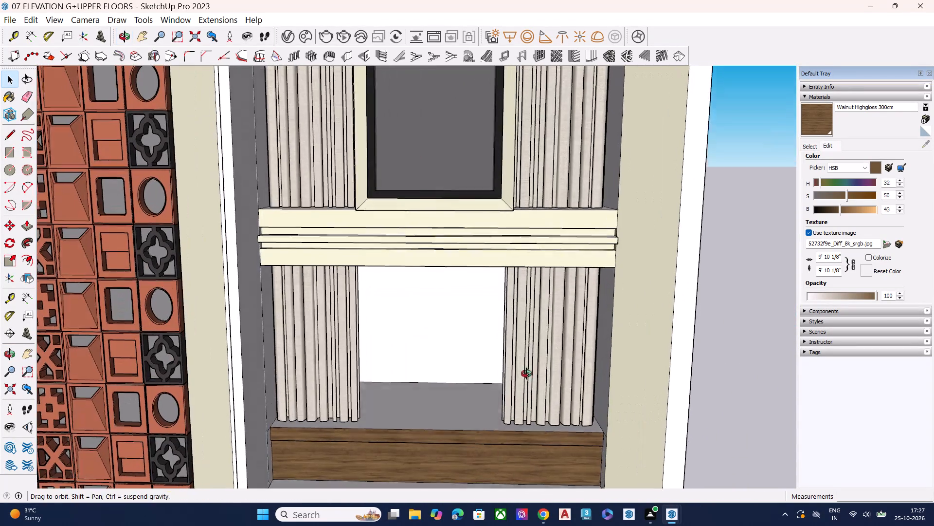
middle_drag(526, 374, 526, 365)
click(525, 374)
scroll(507, 385, up, 1)
scroll(500, 389, down, 5)
scroll(556, 357, down, 6)
key(space)
click(639, 360)
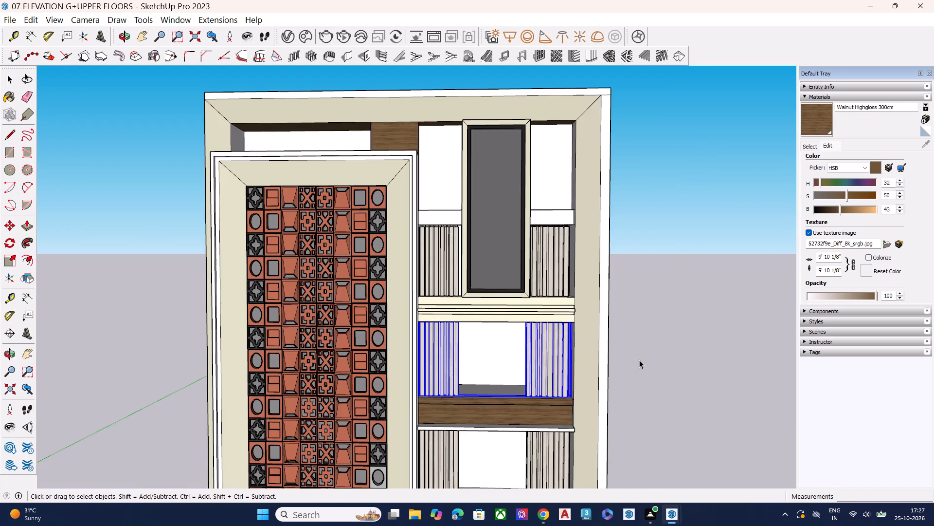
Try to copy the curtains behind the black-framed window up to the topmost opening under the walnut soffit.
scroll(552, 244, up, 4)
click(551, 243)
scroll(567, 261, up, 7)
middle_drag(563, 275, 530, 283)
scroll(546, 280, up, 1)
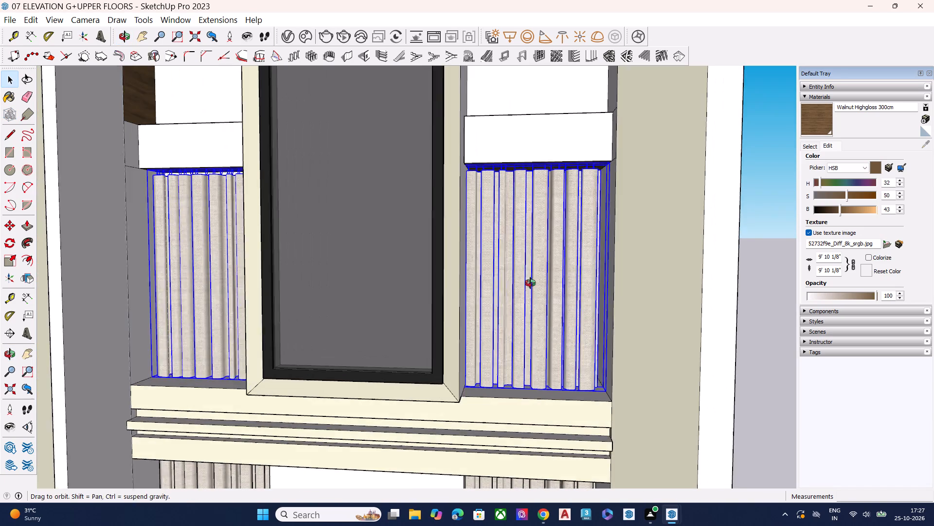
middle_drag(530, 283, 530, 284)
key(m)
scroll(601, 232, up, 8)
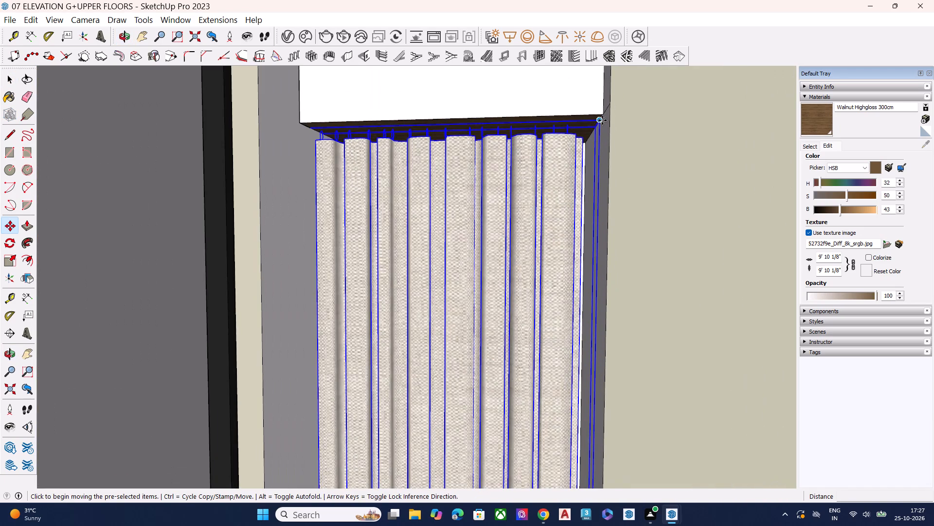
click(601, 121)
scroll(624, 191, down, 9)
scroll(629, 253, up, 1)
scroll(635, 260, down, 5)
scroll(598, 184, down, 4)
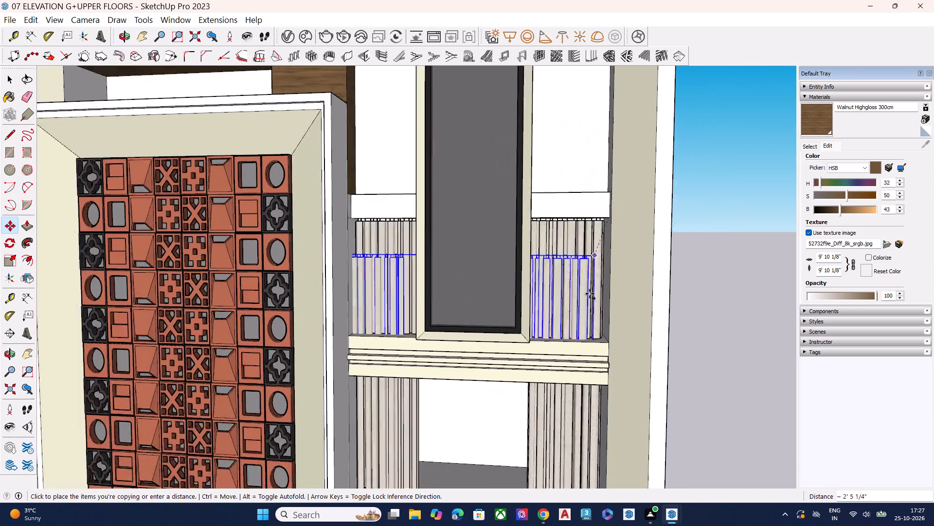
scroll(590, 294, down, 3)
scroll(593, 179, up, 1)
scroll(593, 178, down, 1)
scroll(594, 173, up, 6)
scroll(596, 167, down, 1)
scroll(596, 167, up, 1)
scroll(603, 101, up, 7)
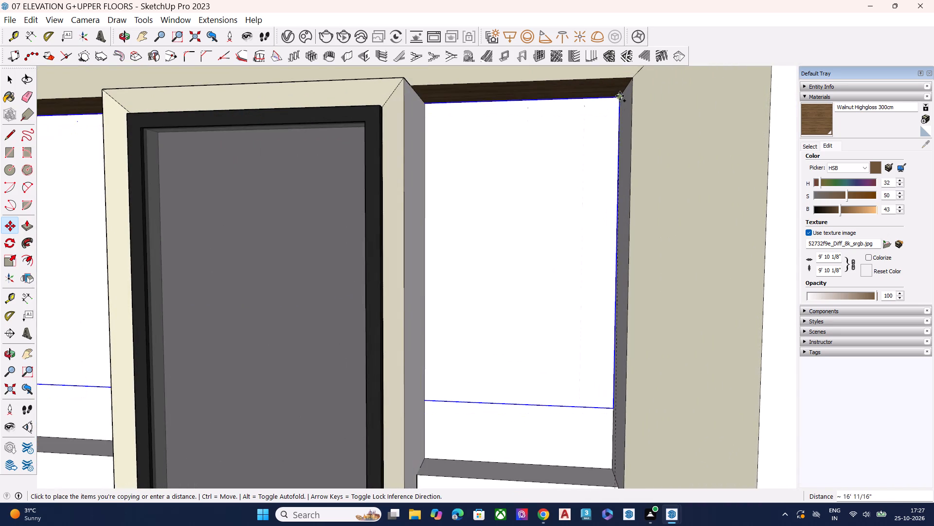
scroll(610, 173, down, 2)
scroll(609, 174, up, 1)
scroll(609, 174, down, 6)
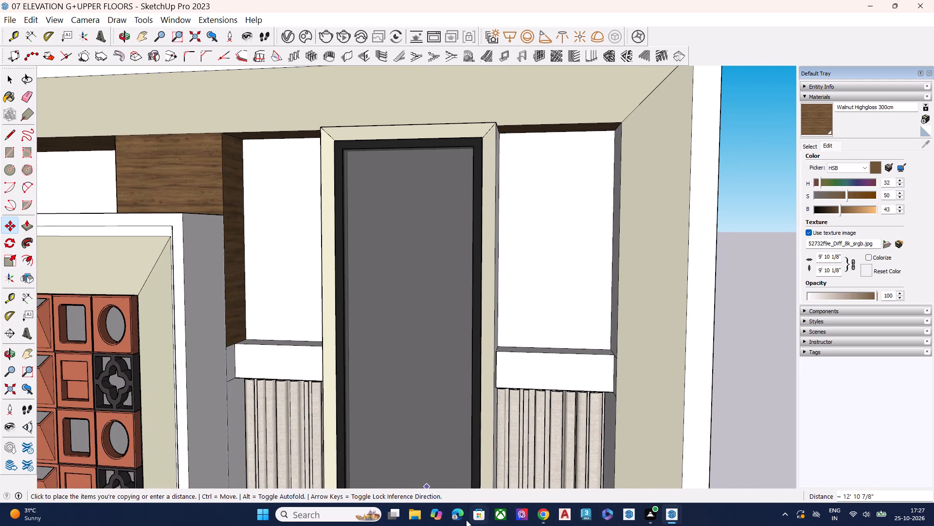
Switch to File Explorer and look through the recently used model and image files.
click(417, 517)
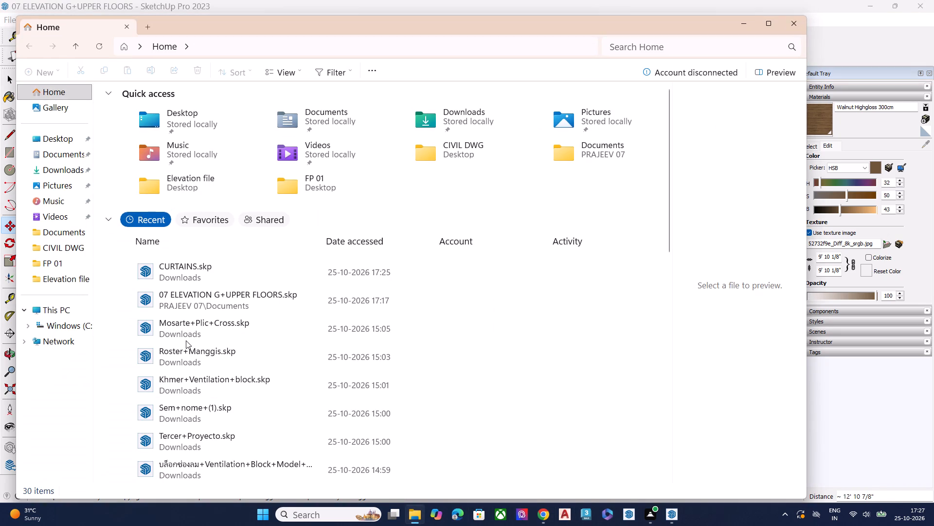
scroll(185, 344, down, 6)
scroll(183, 340, up, 1)
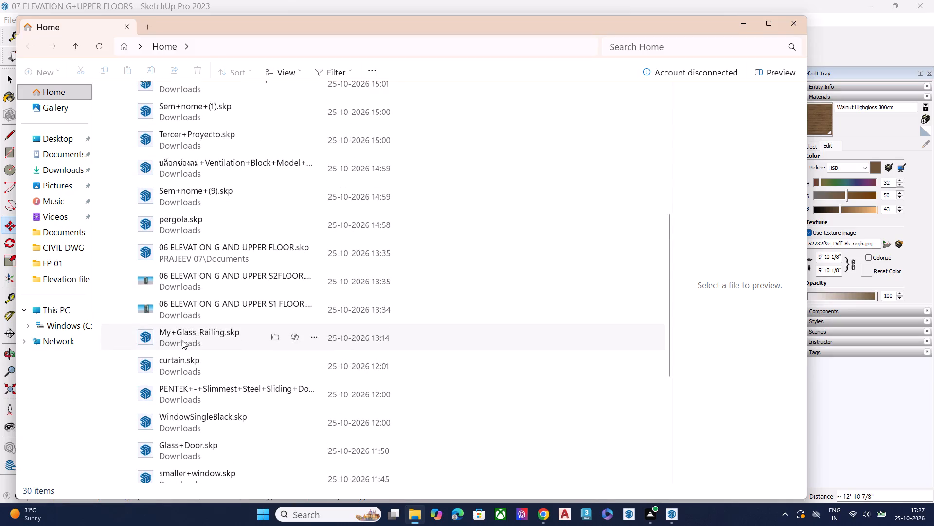
scroll(190, 322, down, 6)
scroll(194, 319, up, 11)
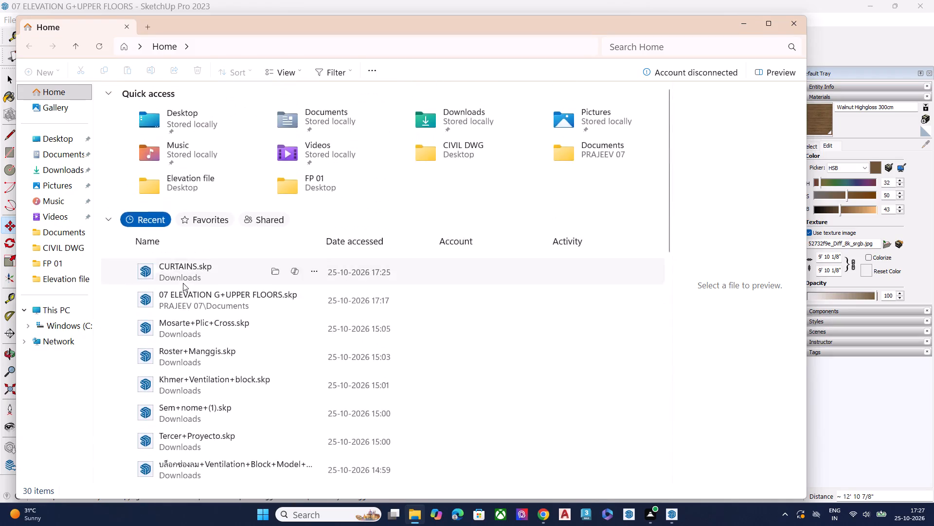
scroll(186, 282, down, 3)
scroll(192, 278, up, 1)
scroll(192, 278, down, 17)
scroll(198, 304, up, 1)
scroll(194, 307, down, 1)
Open the Downloads folder and preview the 05 ELEVATION floor images from S1 through S6.
click(43, 171)
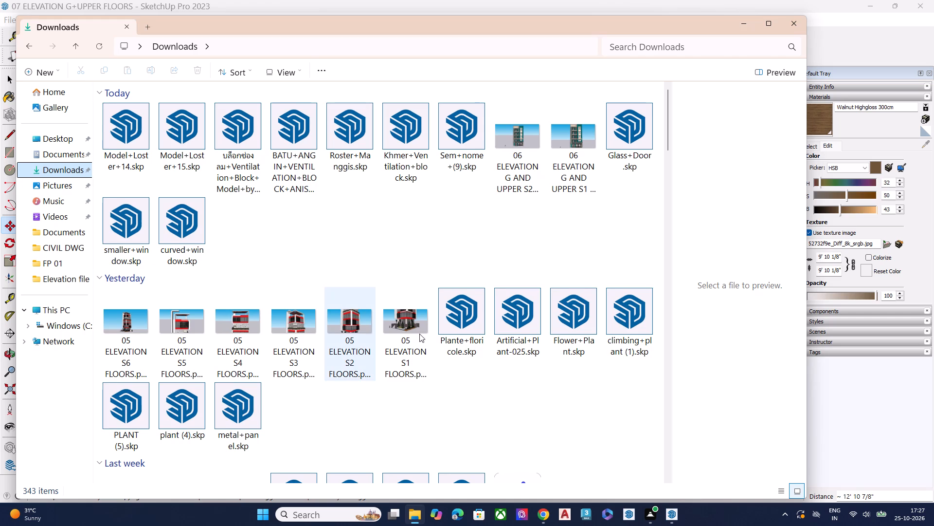
click(419, 334)
click(359, 329)
click(340, 333)
click(314, 329)
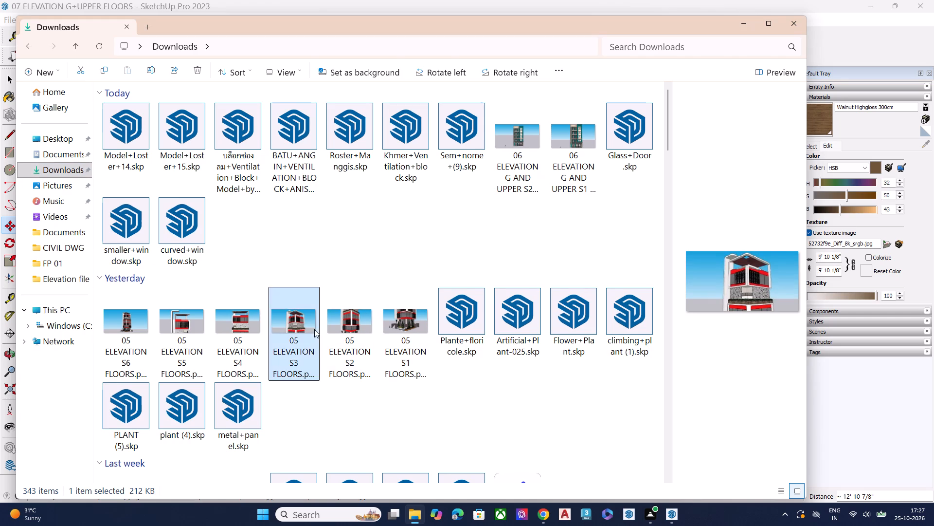
click(260, 332)
click(194, 329)
click(132, 318)
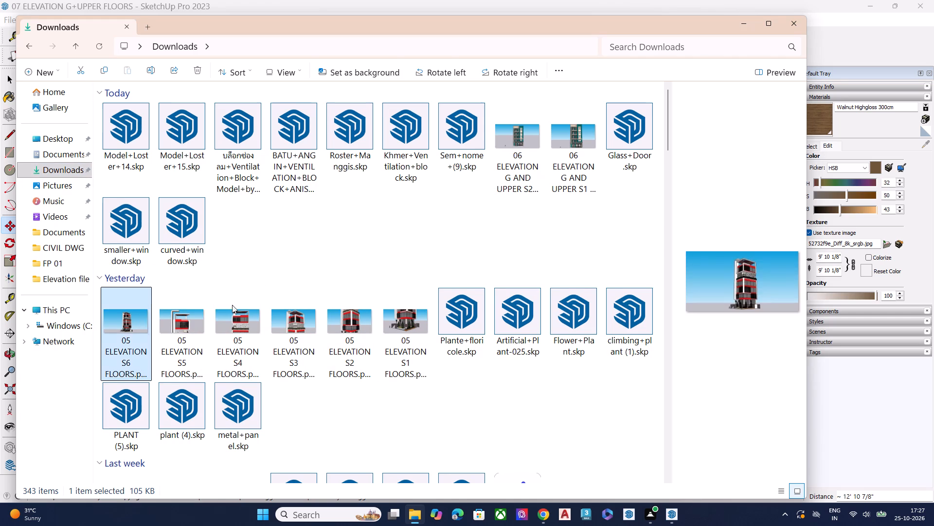
Preview the Tv unit E4 images and the 01 Elevation G+1 images S3 and S2 among the older downloads.
scroll(292, 302, down, 4)
scroll(347, 308, up, 1)
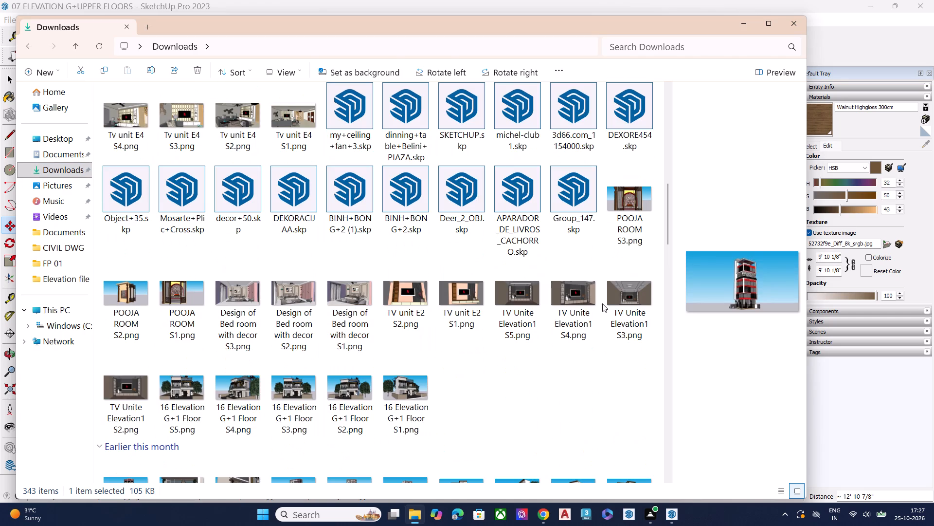
scroll(450, 278, up, 1)
click(247, 397)
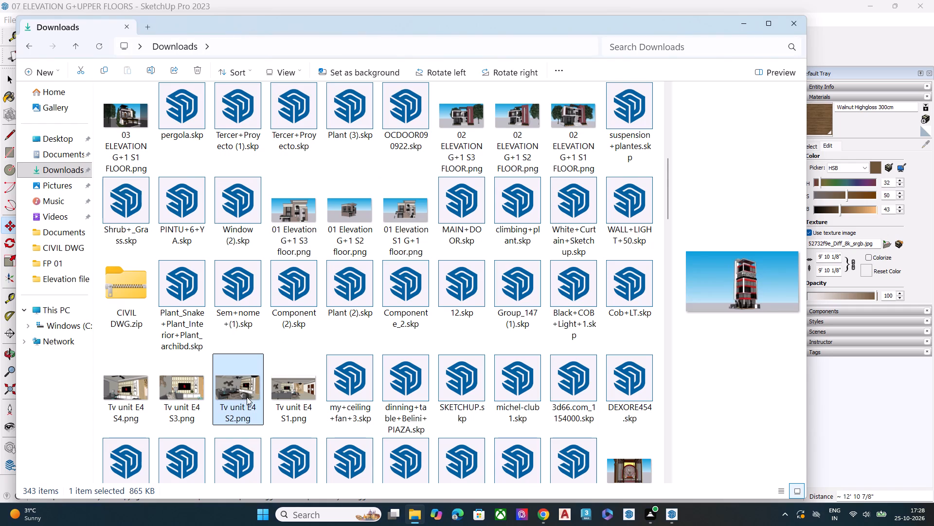
click(202, 394)
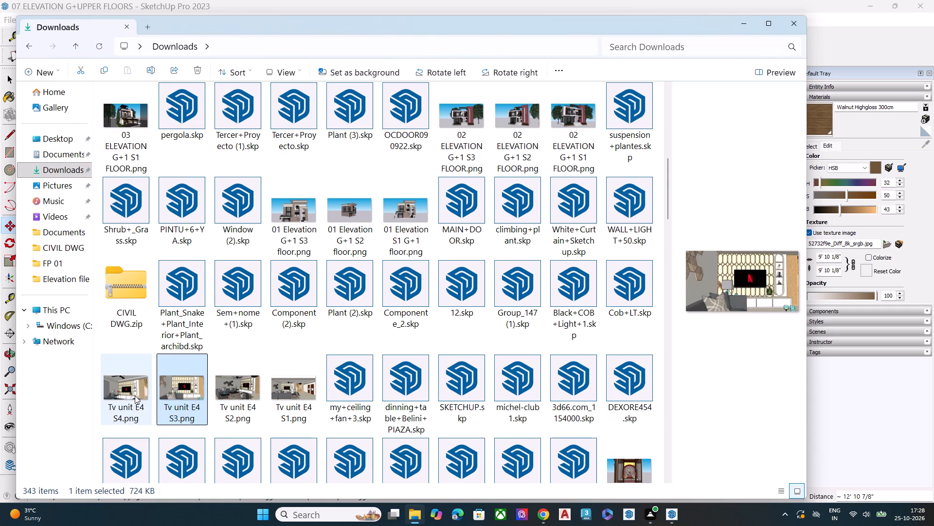
click(135, 395)
click(287, 403)
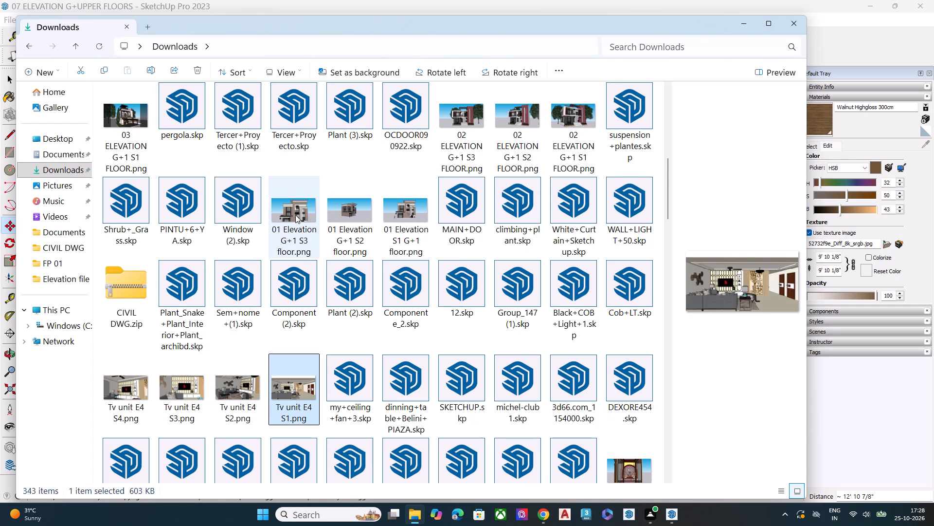
click(295, 215)
click(343, 211)
click(307, 211)
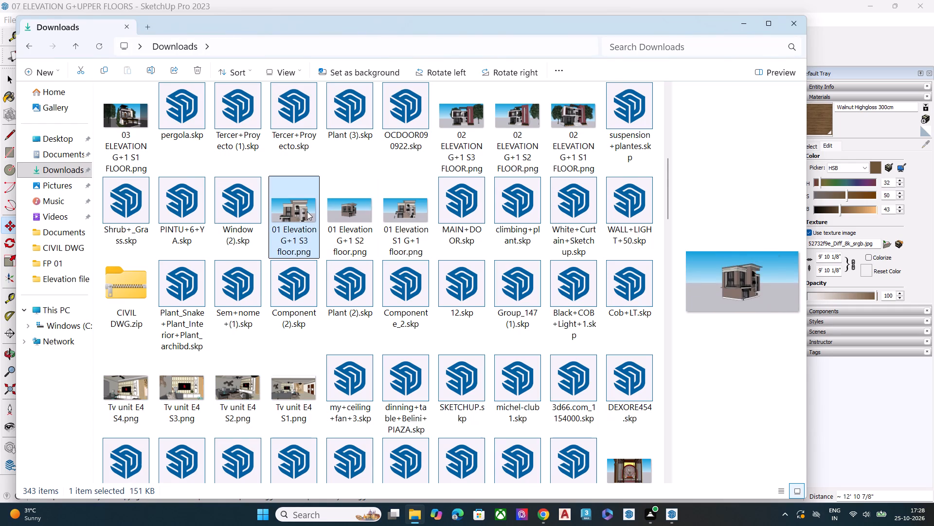
Preview the remaining 01 and 02 Elevation G+1 images, look through the older downloads, and close File Explorer.
scroll(866, 336, up, 1)
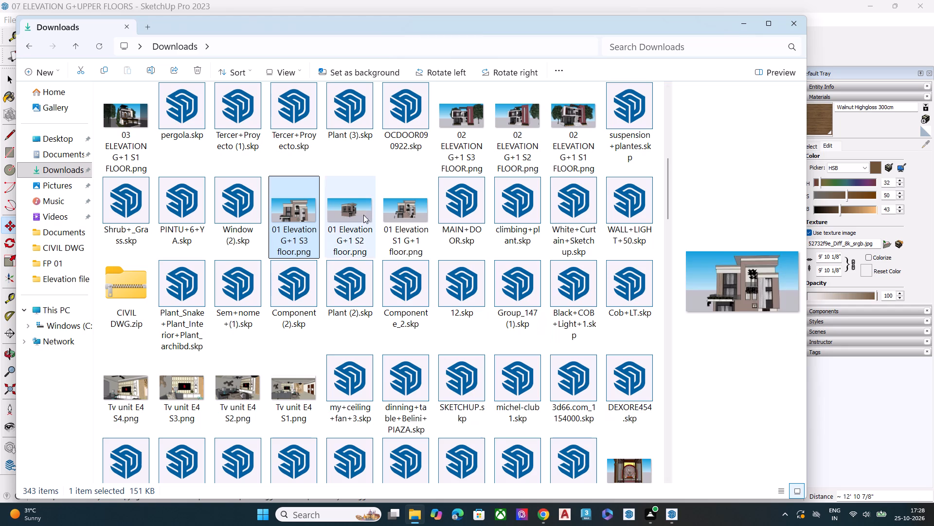
click(357, 205)
click(412, 212)
click(472, 126)
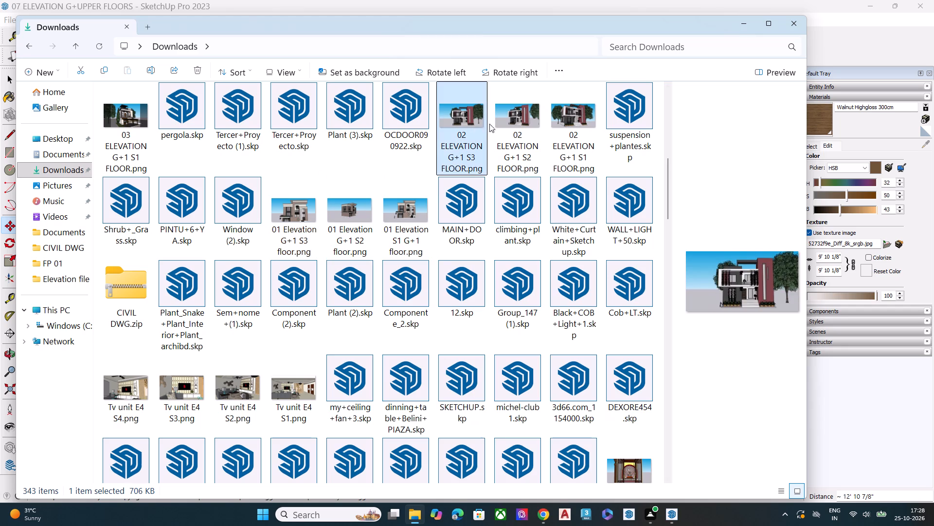
click(510, 116)
click(559, 119)
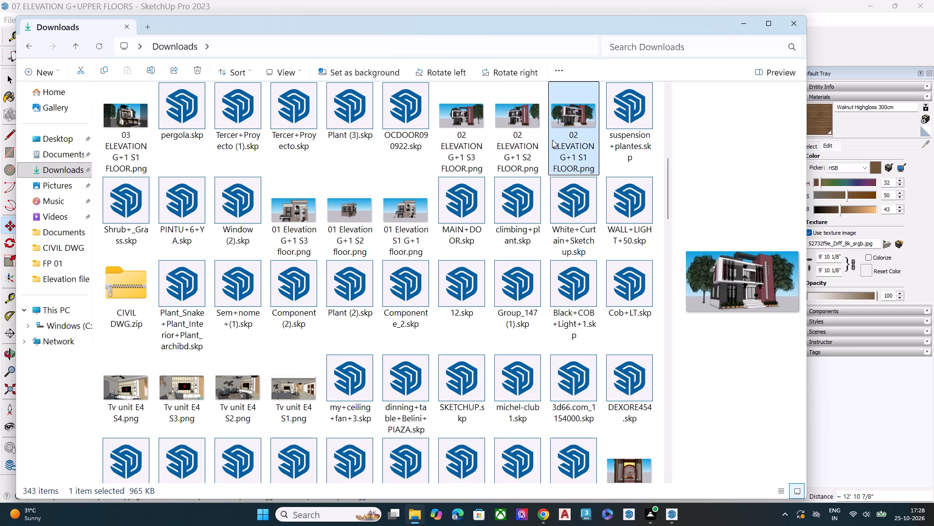
scroll(363, 266, down, 2)
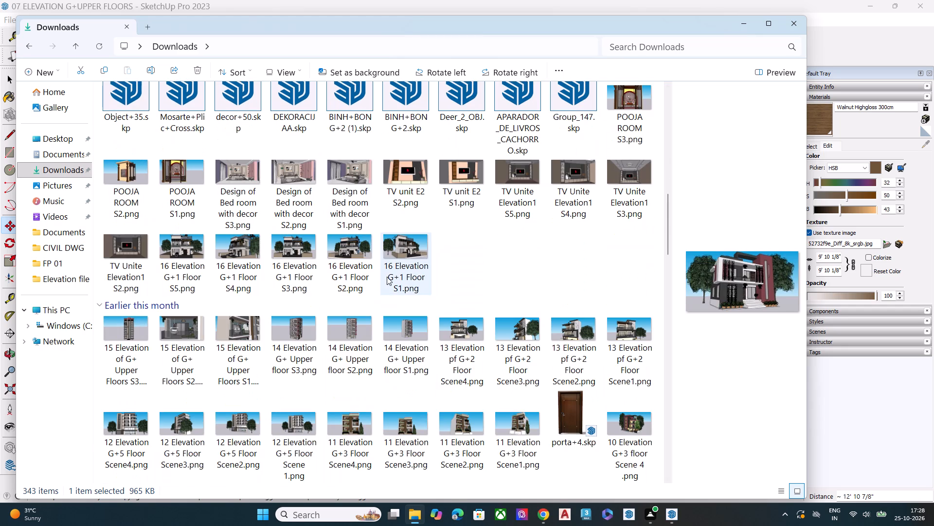
scroll(539, 333, down, 3)
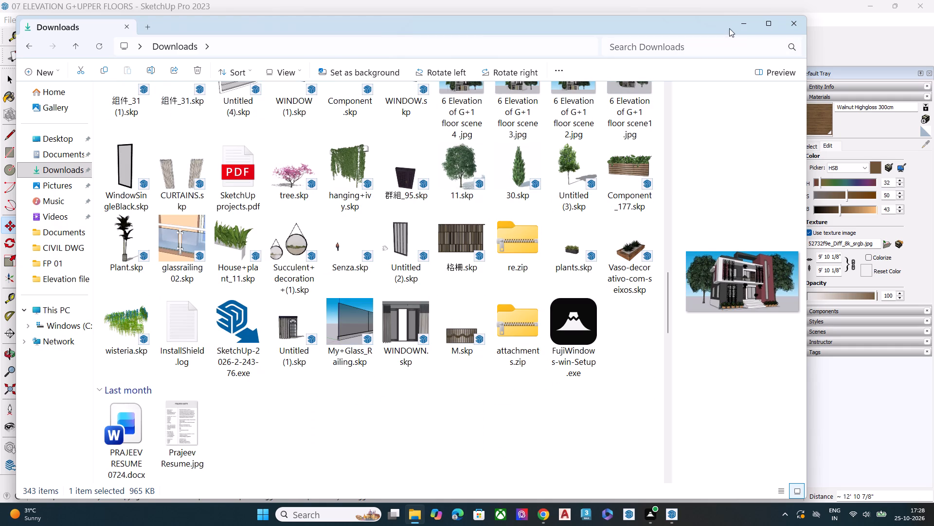
click(788, 21)
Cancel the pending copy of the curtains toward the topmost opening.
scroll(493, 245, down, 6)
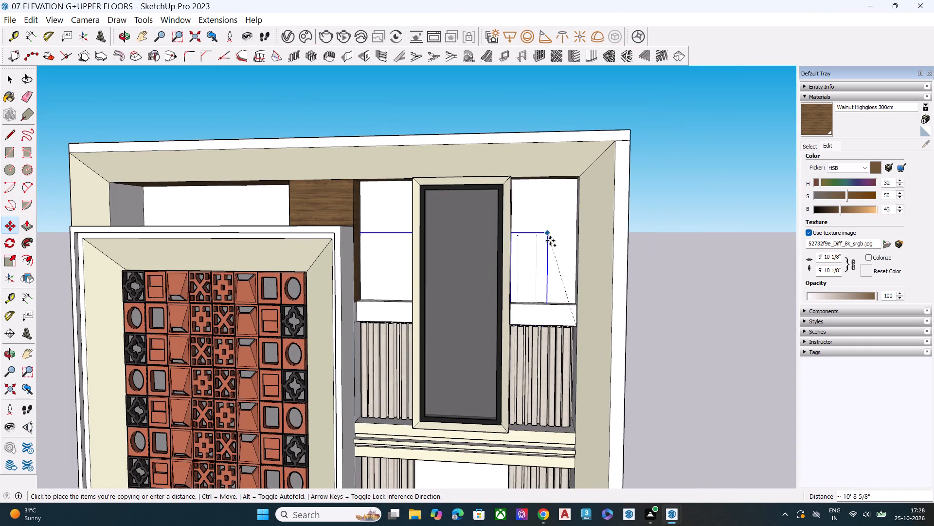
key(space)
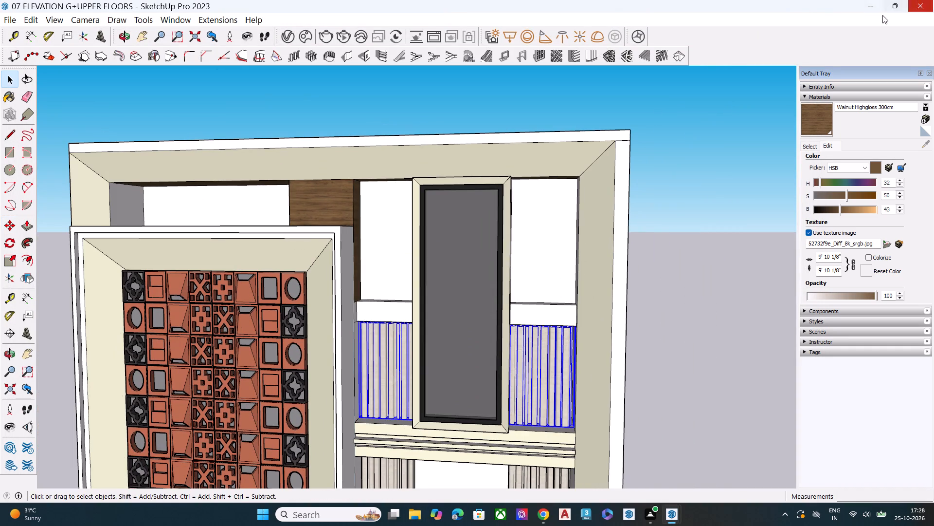
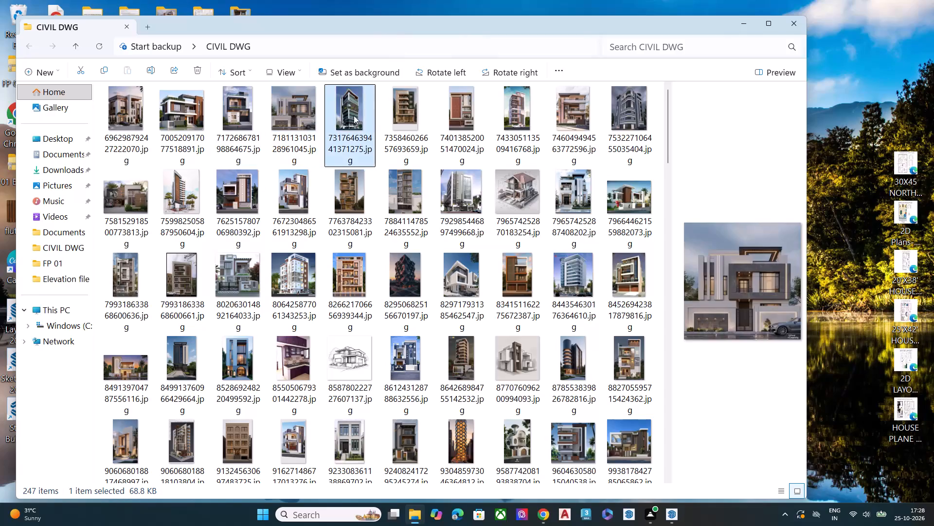
Open the reference elevation image 740138520051470024.jpg from the CIVIL DWG folder at full view and put the folder window away.
click(397, 109)
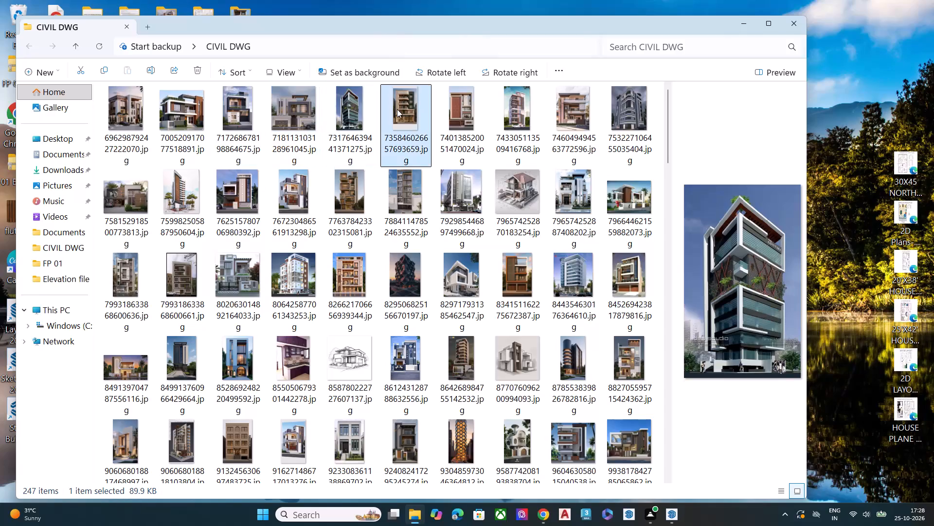
click(463, 109)
double_click(463, 109)
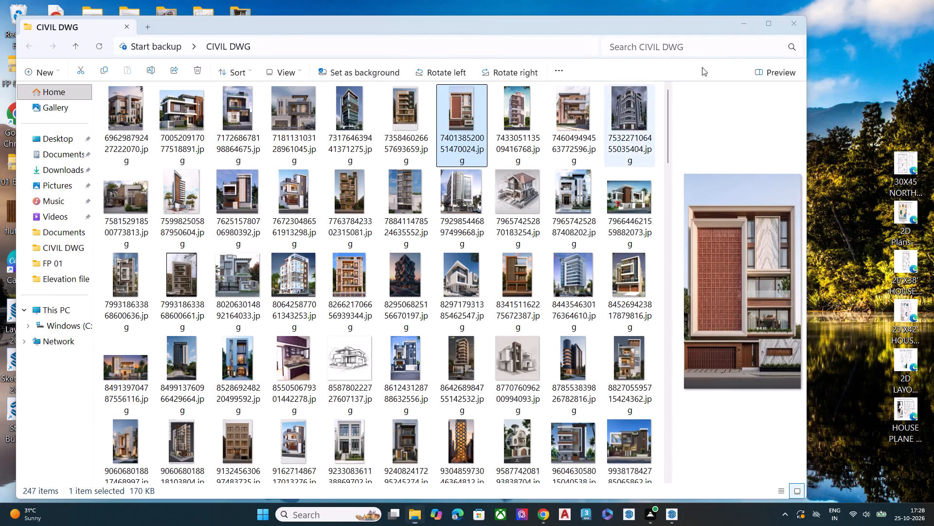
click(747, 22)
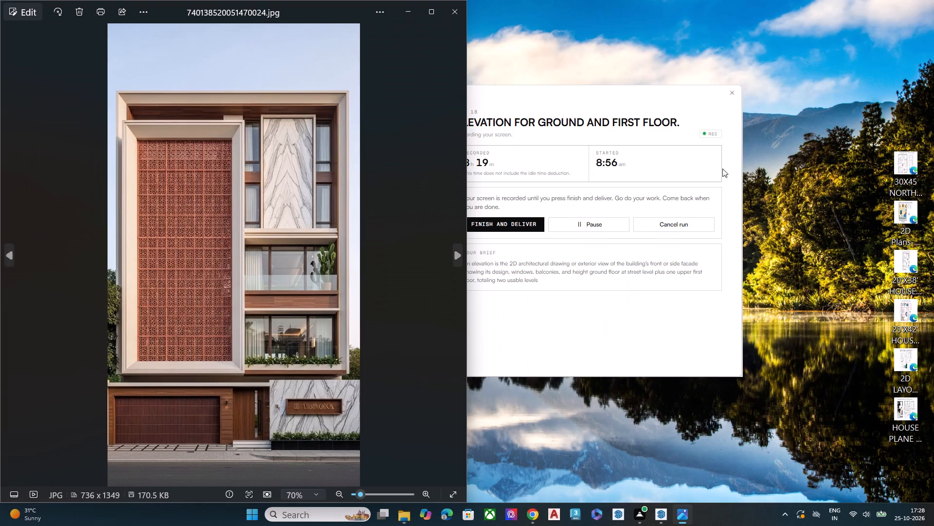
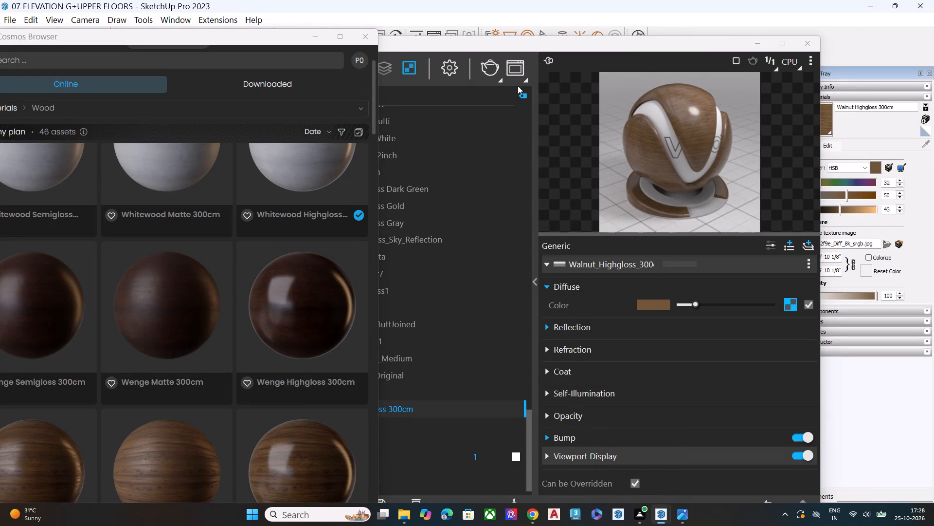
Put away the Cosmos Browser and V-Ray Asset Editor and place SketchUp side by side with the reference facade image.
click(316, 36)
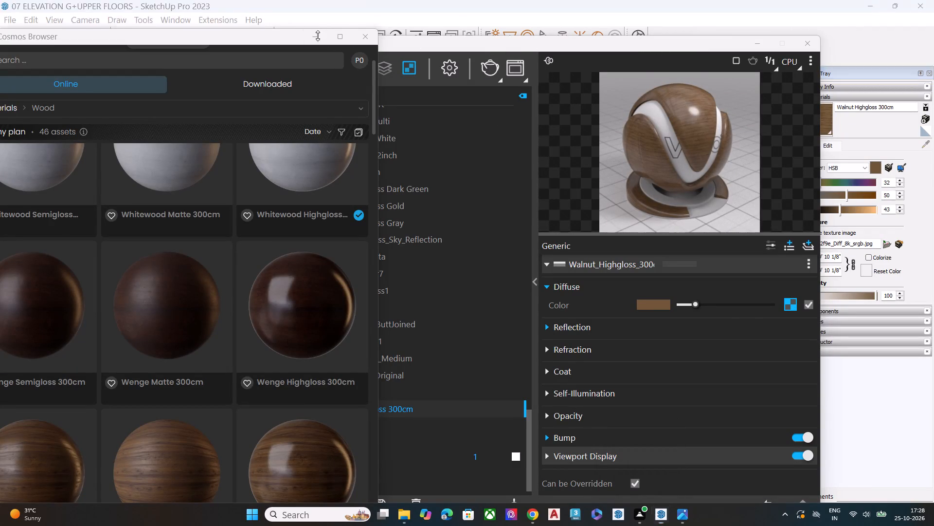
click(801, 44)
drag(506, 8, 508, 13)
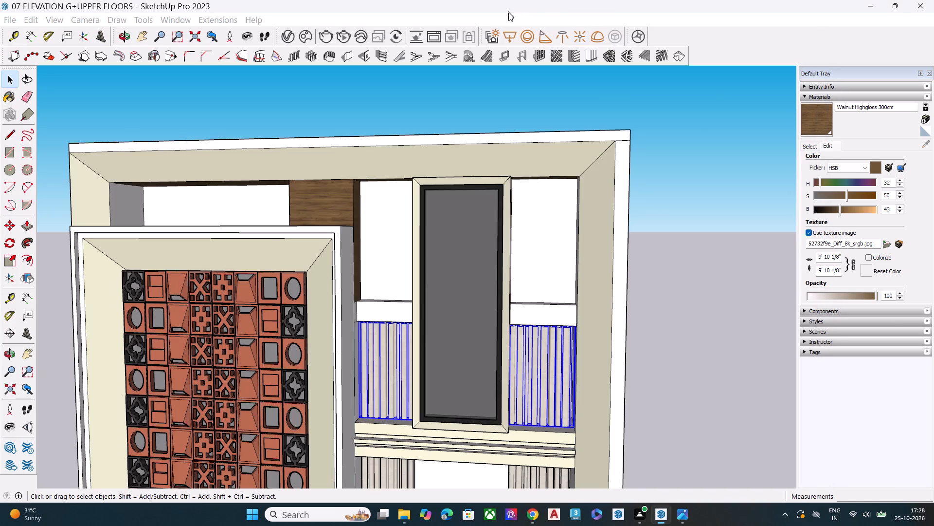
drag(508, 13, 434, 44)
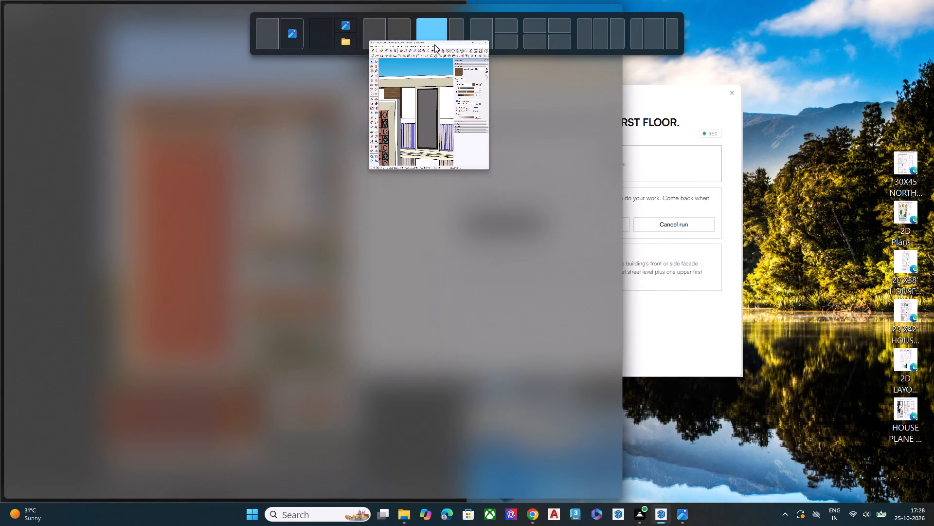
drag(434, 44, 401, 48)
scroll(534, 97, down, 6)
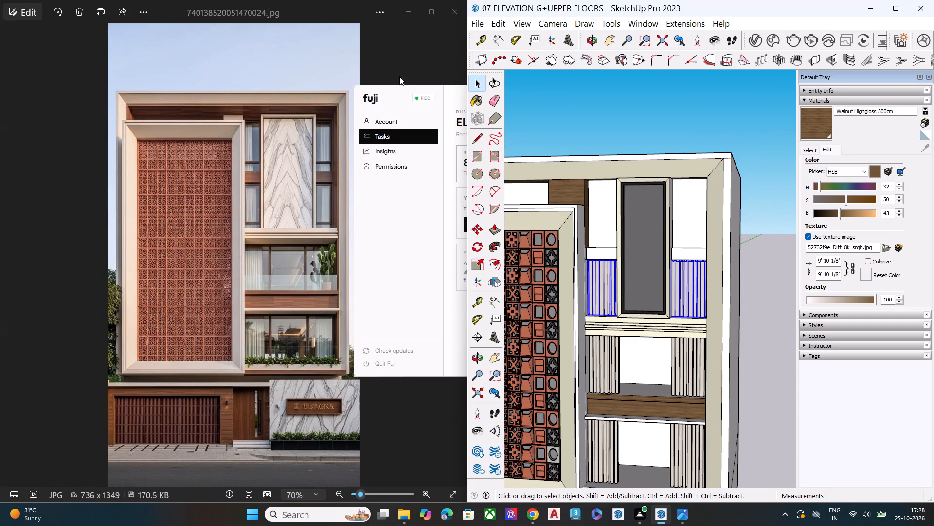
click(399, 60)
scroll(516, 186, down, 3)
scroll(706, 128, down, 7)
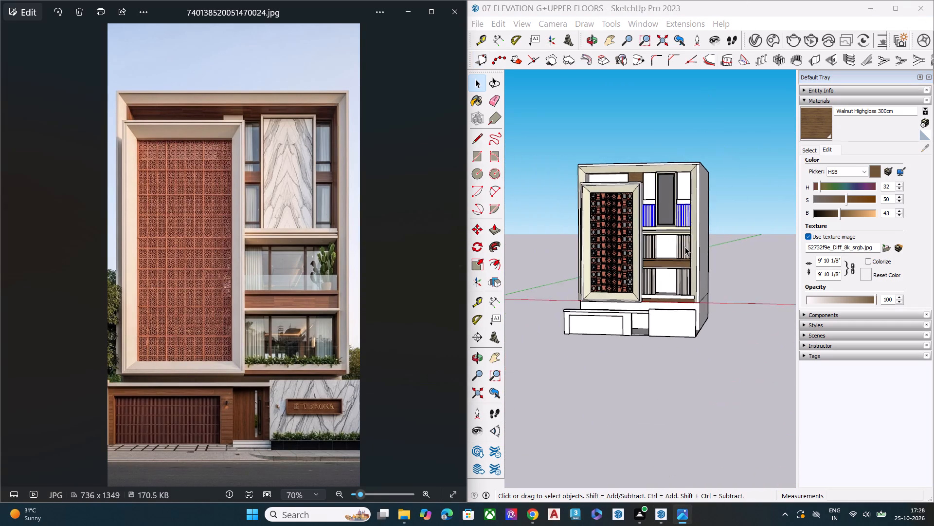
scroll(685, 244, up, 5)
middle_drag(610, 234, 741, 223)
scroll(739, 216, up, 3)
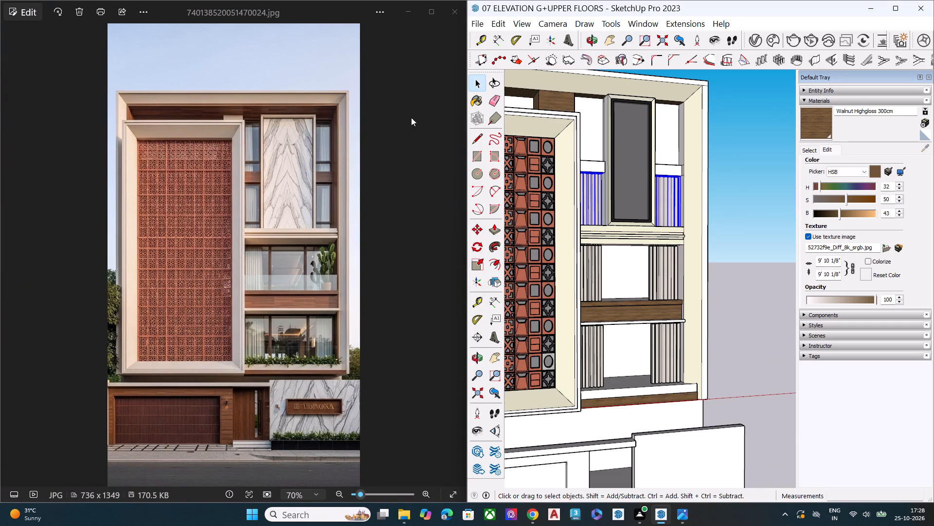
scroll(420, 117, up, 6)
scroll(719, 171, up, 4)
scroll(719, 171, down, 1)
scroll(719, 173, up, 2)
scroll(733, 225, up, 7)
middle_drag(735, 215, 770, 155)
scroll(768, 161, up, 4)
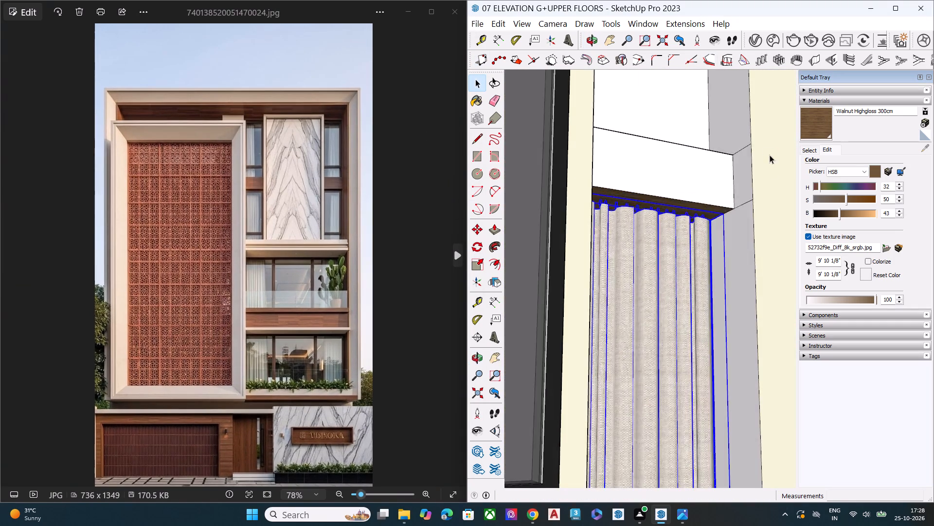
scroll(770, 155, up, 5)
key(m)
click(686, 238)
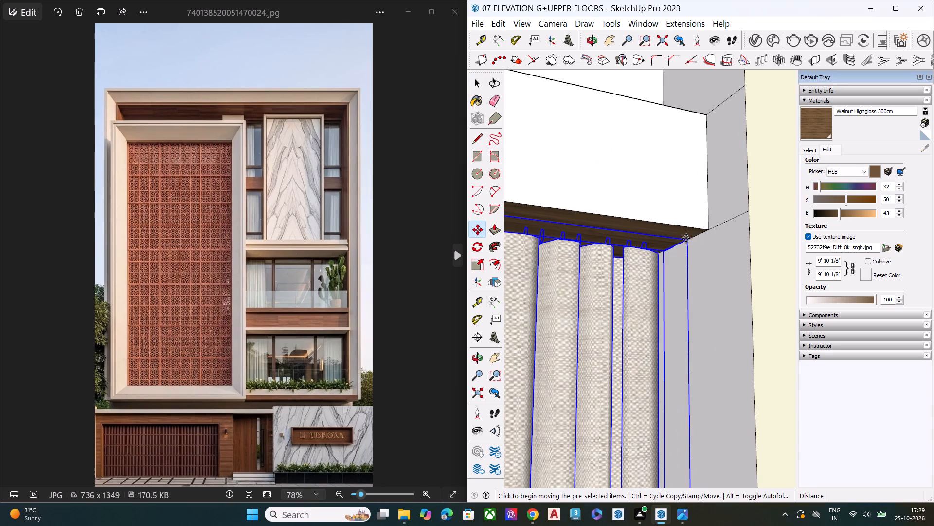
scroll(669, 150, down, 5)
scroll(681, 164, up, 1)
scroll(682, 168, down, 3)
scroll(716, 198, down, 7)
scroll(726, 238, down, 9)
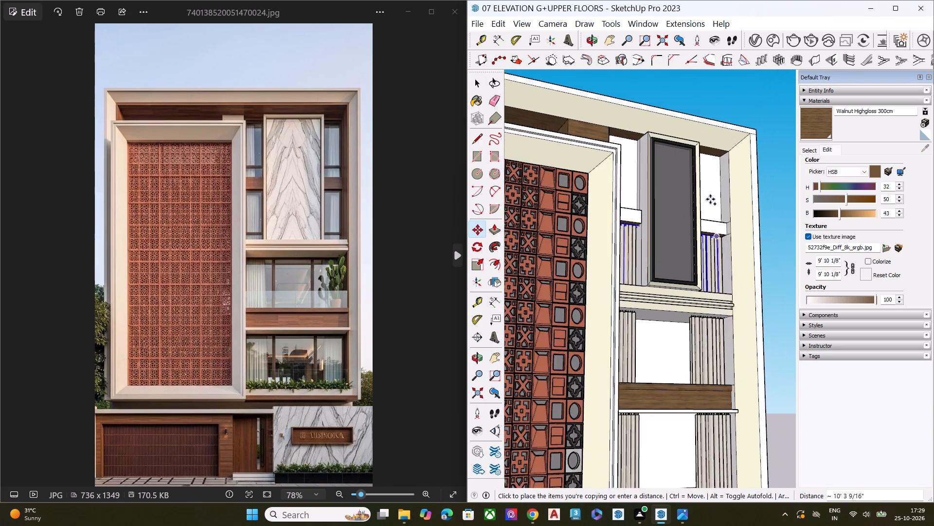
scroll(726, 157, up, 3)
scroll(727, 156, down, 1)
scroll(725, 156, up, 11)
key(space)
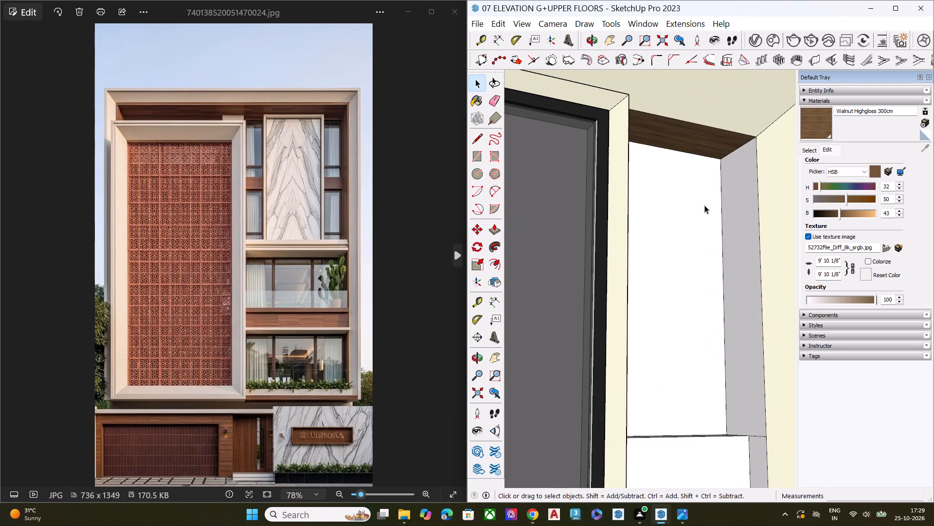
Push the white back face of the top-floor opening right of the dark central panel inward about 2' 10 1/8".
click(704, 205)
scroll(738, 176, down, 7)
middle_drag(721, 198, 735, 235)
key(p)
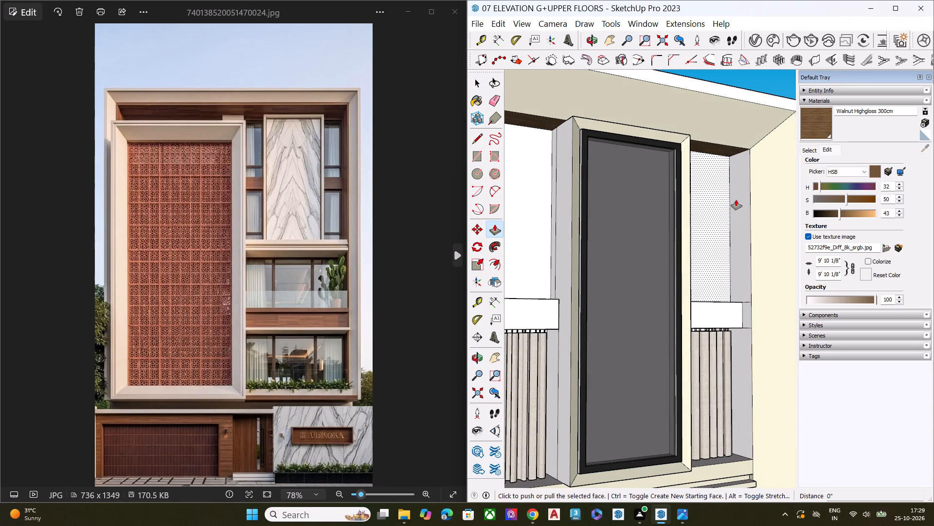
click(725, 167)
middle_drag(715, 197, 382, 290)
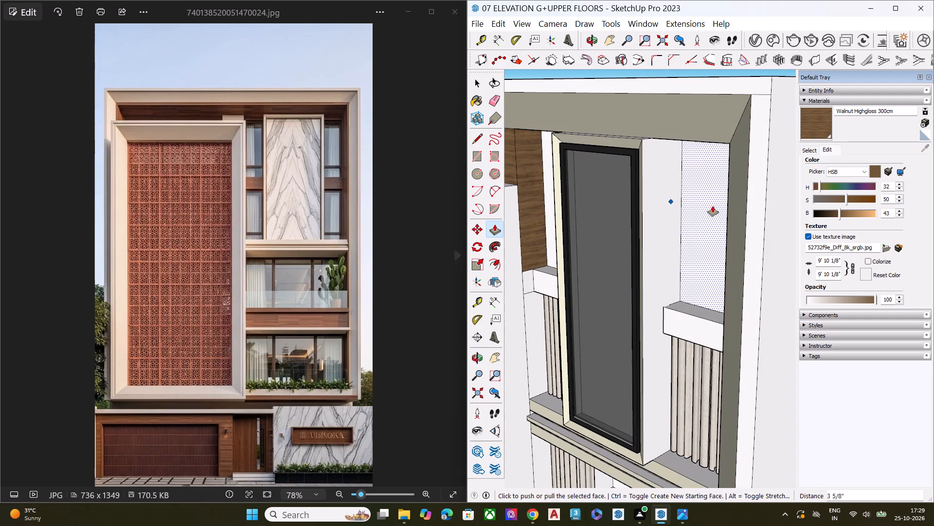
click(693, 217)
drag(699, 214, 698, 230)
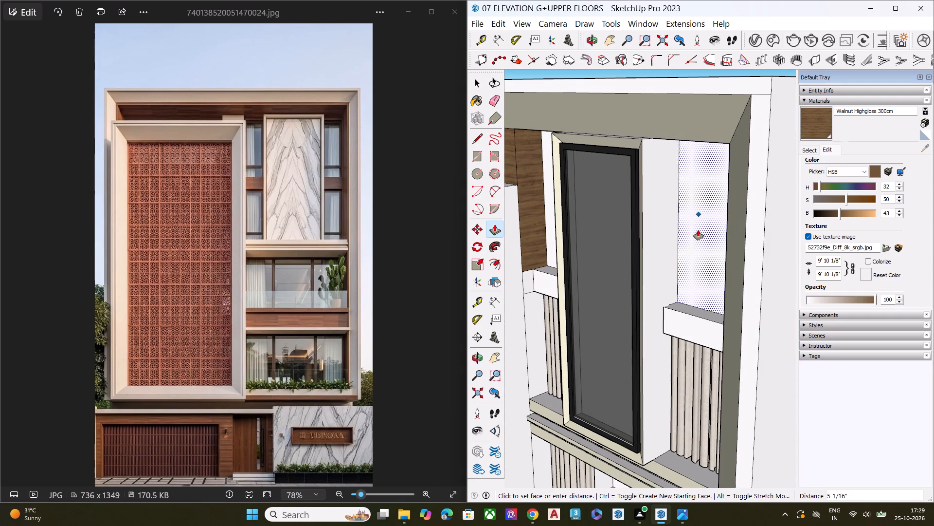
drag(698, 230, 720, 207)
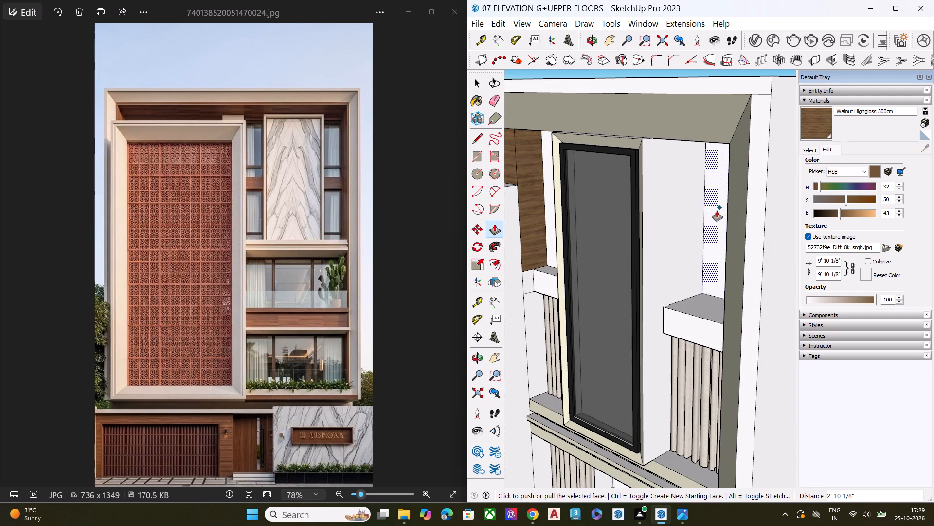
scroll(722, 212, down, 6)
middle_drag(643, 231, 653, 169)
scroll(653, 169, up, 5)
key(space)
Push the white back face of the top-floor opening left of the dark central panel inward to deepen the recess.
middle_drag(610, 212, 667, 188)
scroll(667, 188, up, 2)
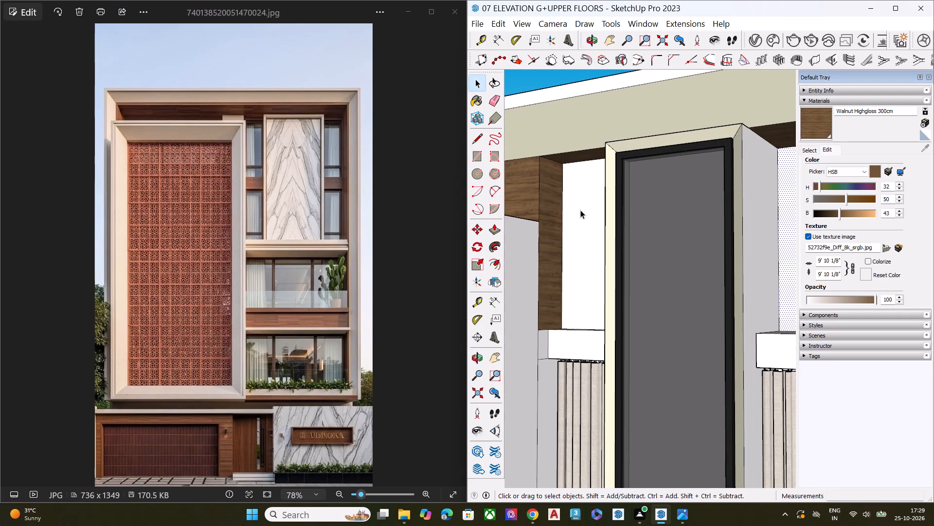
click(568, 212)
key(p)
click(562, 167)
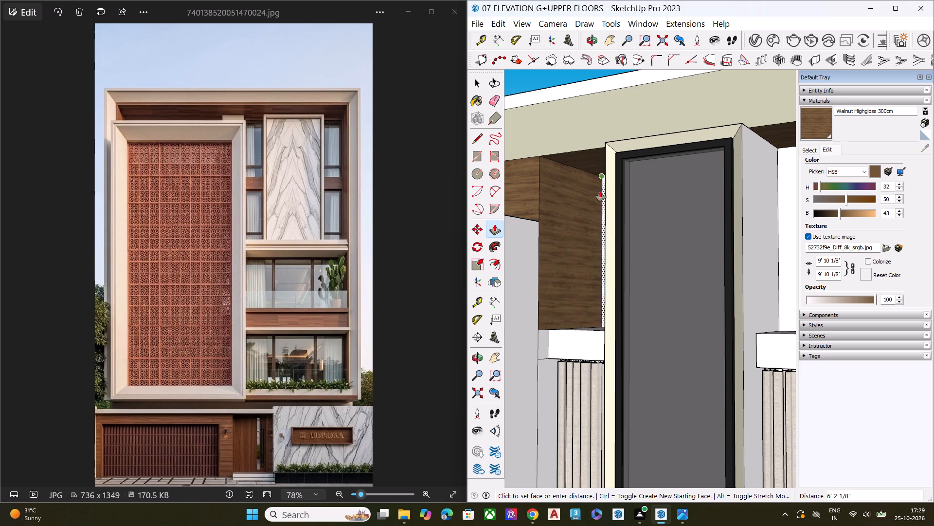
drag(593, 196, 585, 197)
key(space)
Copy the curtains beside the dark central panel straight up into the top openings, just under the walnut soffit.
scroll(619, 233, down, 2)
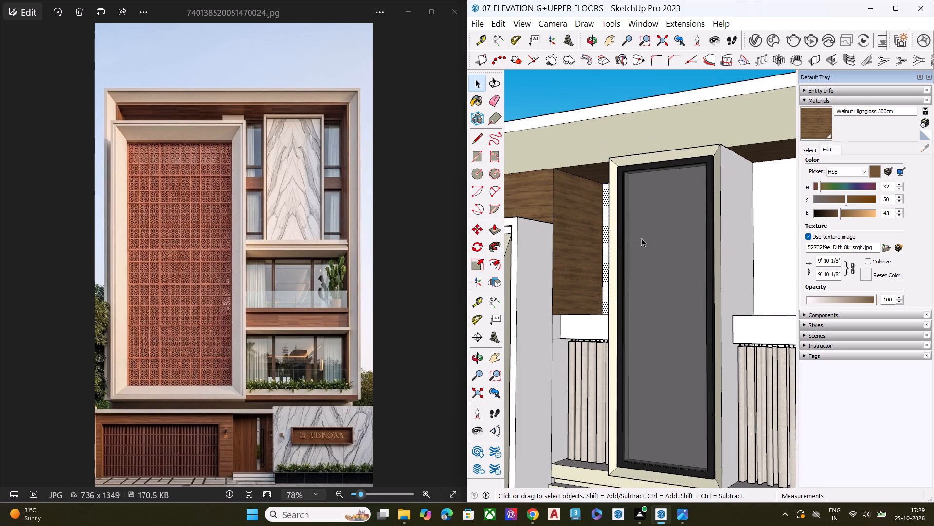
scroll(591, 205, down, 5)
scroll(665, 220, down, 2)
scroll(665, 223, up, 1)
scroll(665, 225, down, 3)
middle_drag(656, 267, 686, 349)
scroll(688, 346, up, 5)
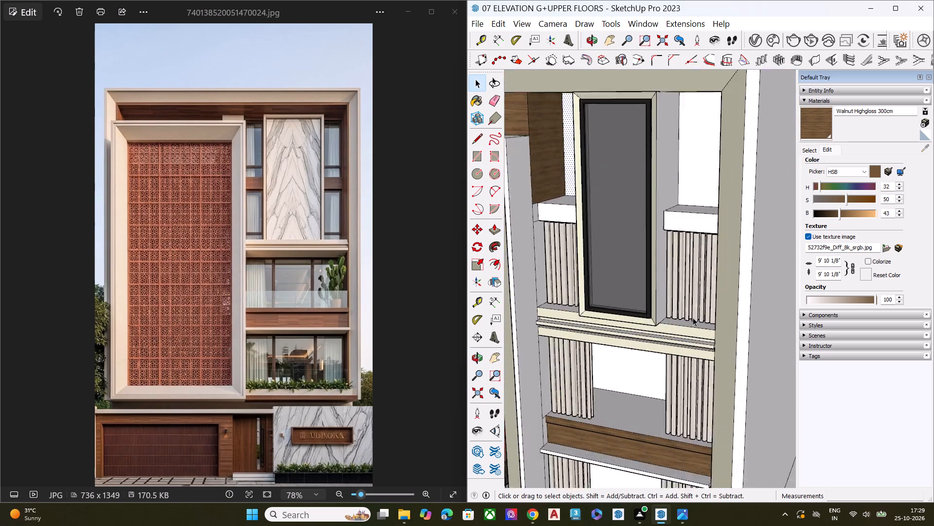
scroll(693, 318, up, 3)
click(695, 279)
scroll(700, 277, up, 6)
middle_drag(691, 267, 687, 248)
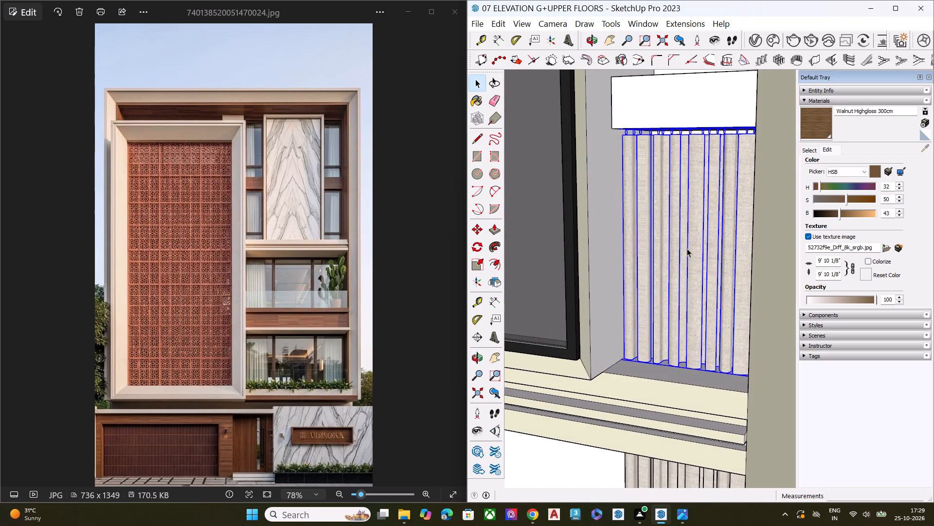
key(p)
scroll(741, 138, up, 3)
middle_drag(747, 154, 901, 130)
scroll(754, 134, up, 4)
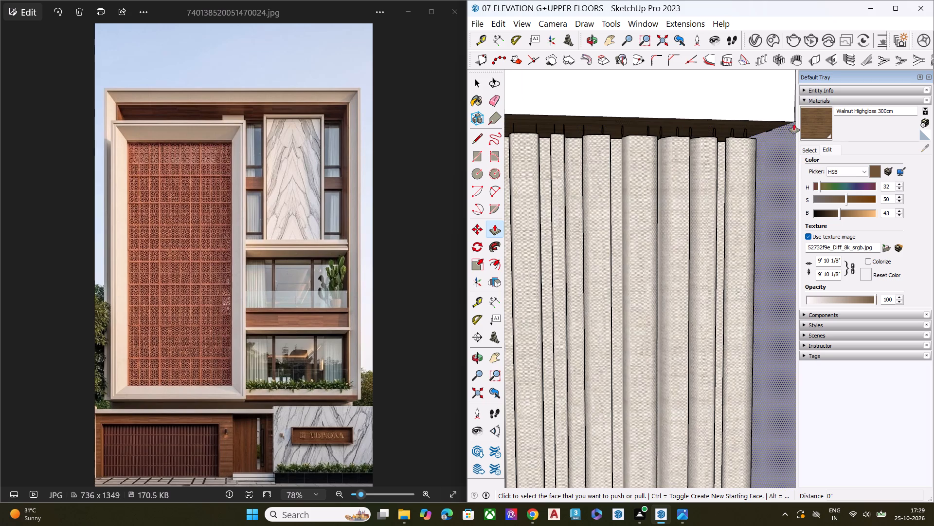
scroll(703, 169, down, 7)
key(space)
middle_drag(709, 174, 720, 166)
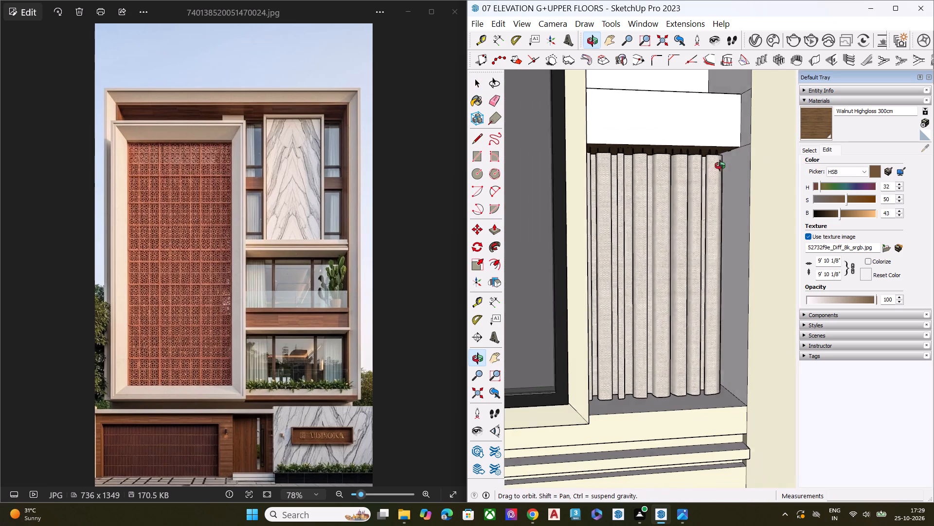
middle_drag(720, 166, 723, 164)
click(711, 178)
key(m)
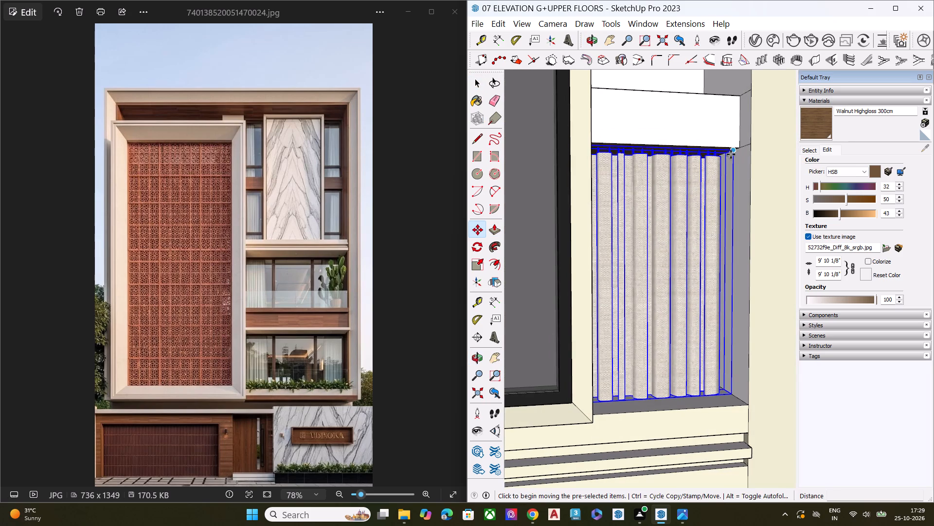
click(734, 153)
scroll(686, 217, down, 7)
scroll(692, 264, down, 9)
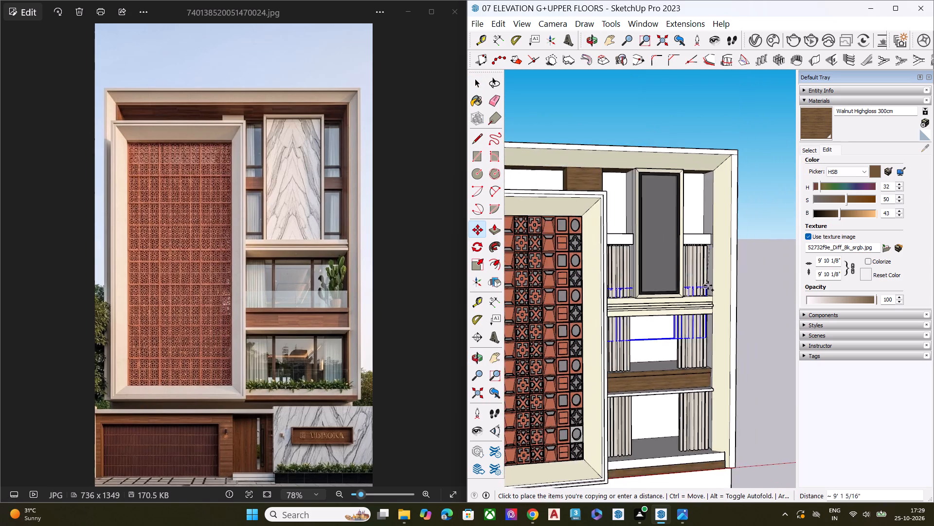
scroll(715, 171, up, 1)
scroll(715, 171, down, 2)
scroll(715, 170, up, 7)
scroll(694, 194, down, 1)
scroll(694, 193, up, 5)
click(706, 169)
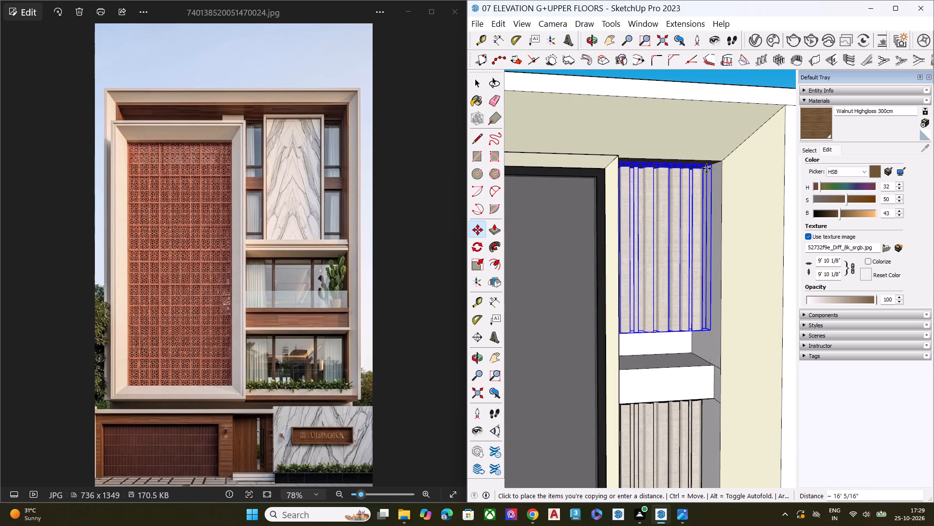
Move the copied top curtains about 1' back into the recess along the walnut soffit.
middle_drag(701, 221, 465, 289)
scroll(498, 257, up, 2)
middle_drag(680, 196, 705, 155)
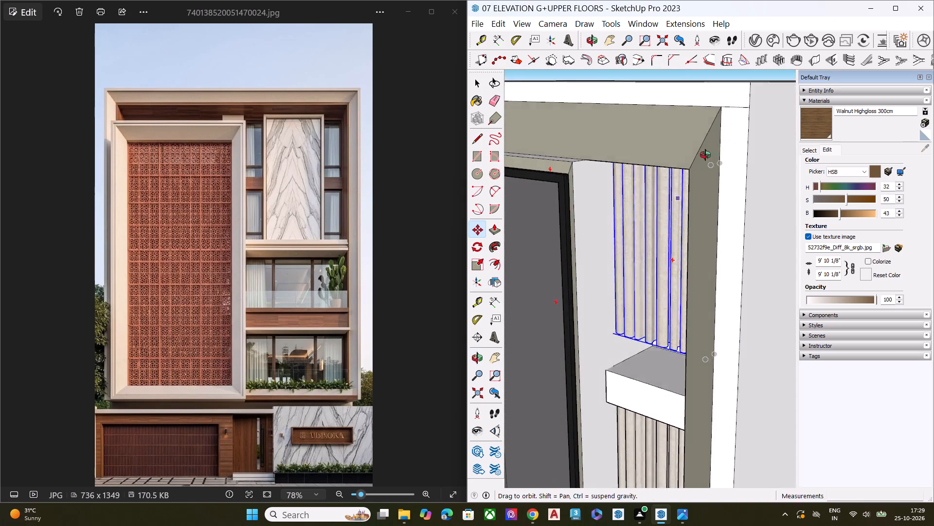
middle_drag(705, 155, 816, 49)
middle_drag(697, 164, 814, 126)
scroll(794, 141, up, 6)
click(714, 186)
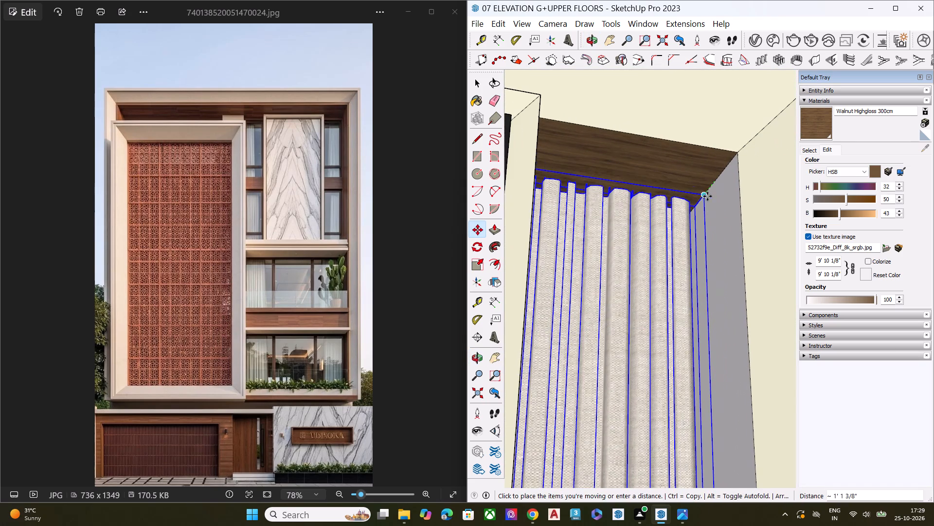
click(702, 201)
key(space)
Scale the top curtains vertically so their lower edge reaches the white ledge, showing back edges to reach the grip.
scroll(655, 204, down, 7)
scroll(654, 204, up, 1)
scroll(654, 204, down, 6)
click(736, 127)
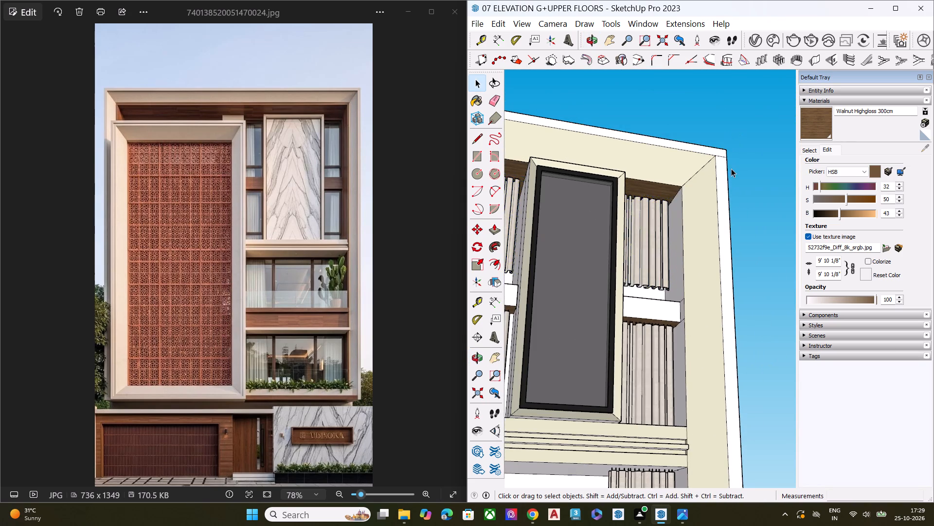
scroll(731, 170, down, 4)
middle_drag(687, 246, 627, 316)
scroll(576, 192, up, 4)
scroll(597, 171, down, 1)
scroll(595, 173, up, 1)
click(587, 212)
scroll(644, 291, up, 2)
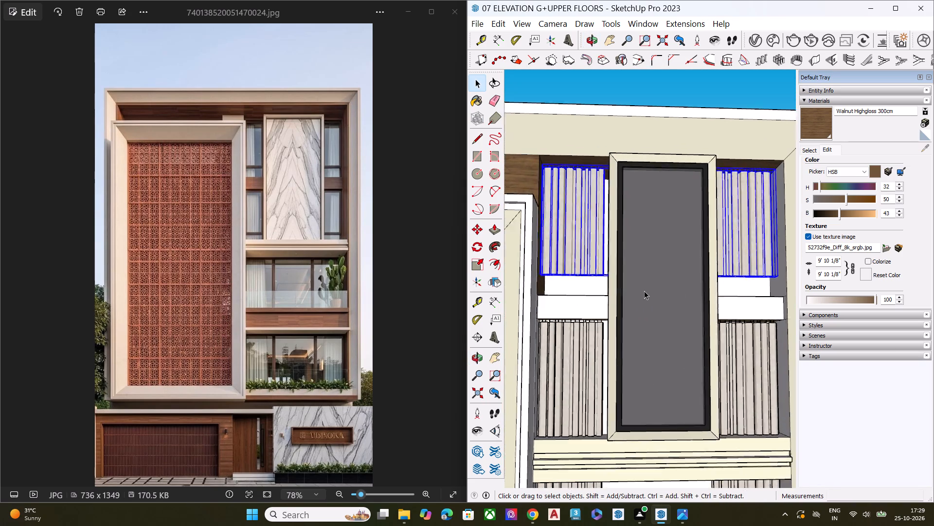
scroll(644, 291, up, 3)
key(s)
scroll(579, 277, down, 4)
middle_drag(711, 286, 531, 308)
scroll(671, 274, up, 4)
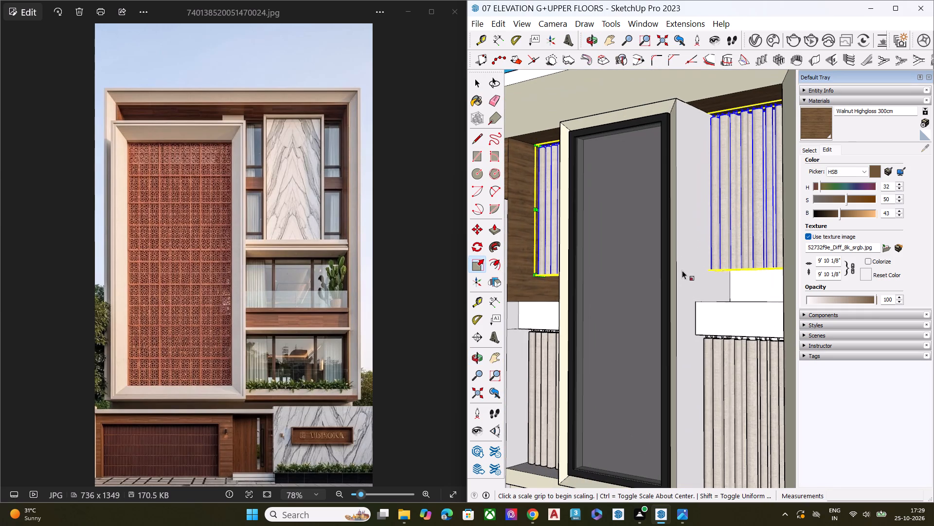
key(k)
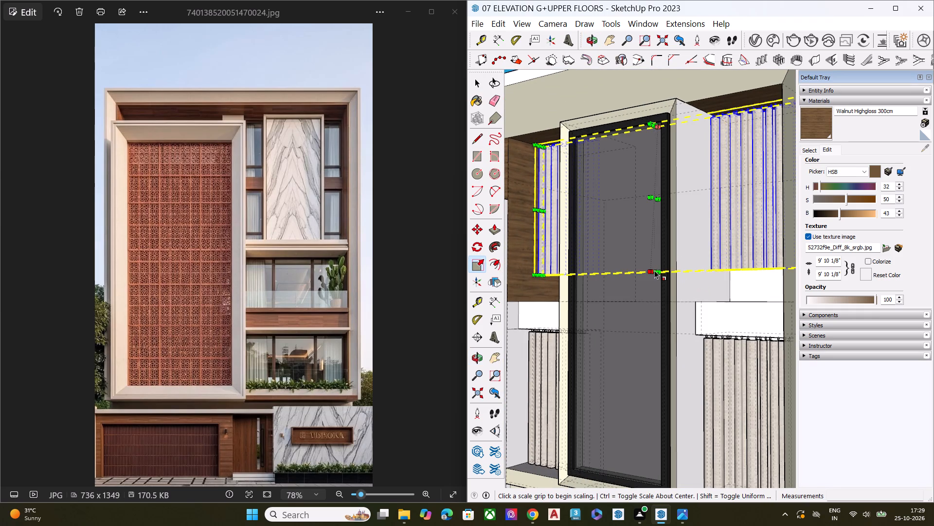
click(656, 275)
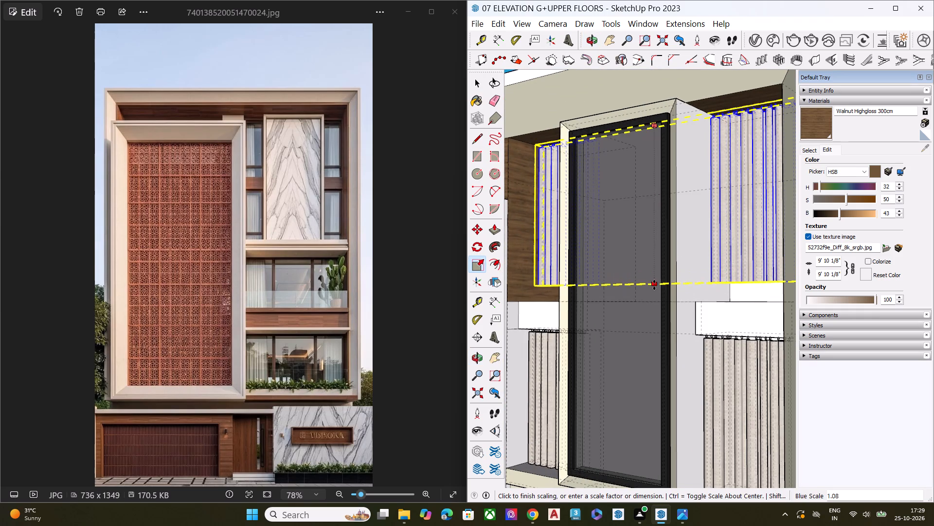
click(648, 301)
key(space)
scroll(696, 262, down, 4)
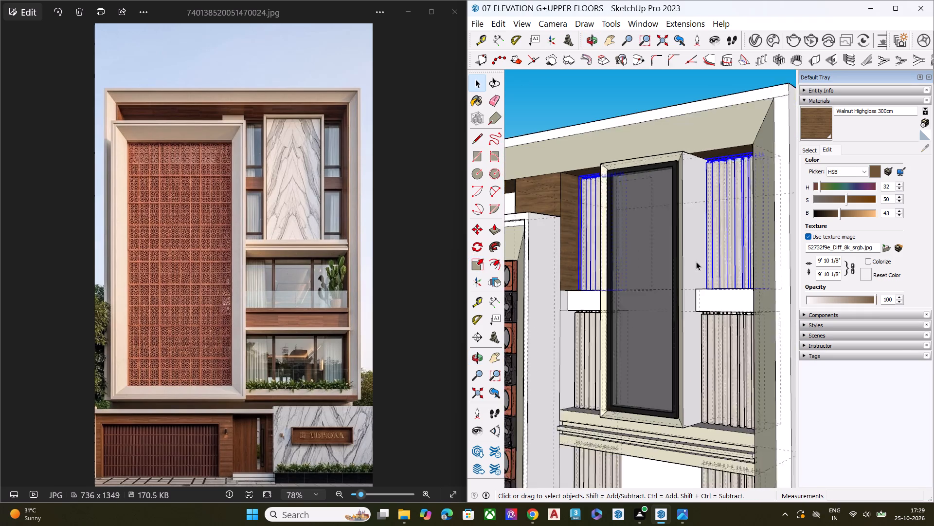
scroll(696, 262, down, 1)
click(669, 88)
Check the curtains in the upper openings from several angles and turn off the back-edge display.
scroll(665, 90, down, 1)
middle_drag(642, 151, 787, 246)
middle_drag(746, 255, 741, 260)
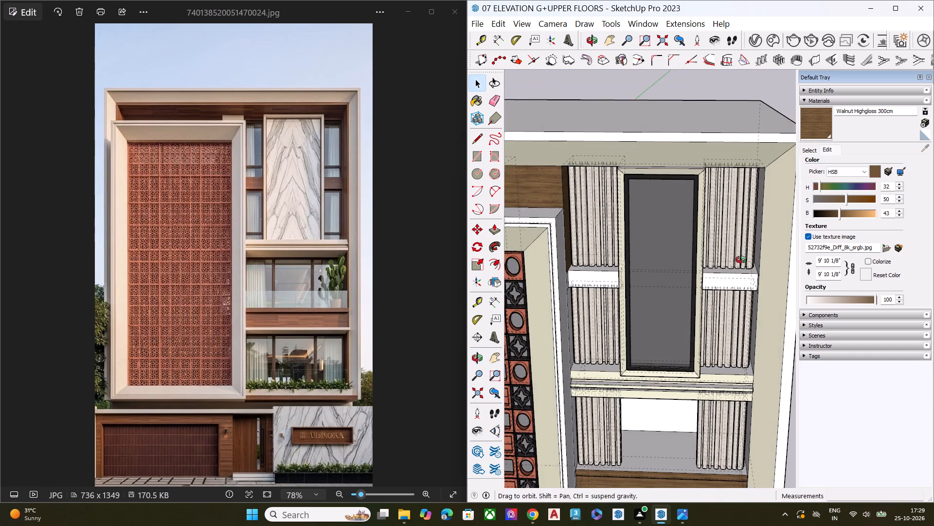
middle_drag(741, 260, 615, 280)
scroll(606, 245, up, 1)
key(space)
scroll(640, 181, down, 4)
middle_drag(680, 178, 697, 103)
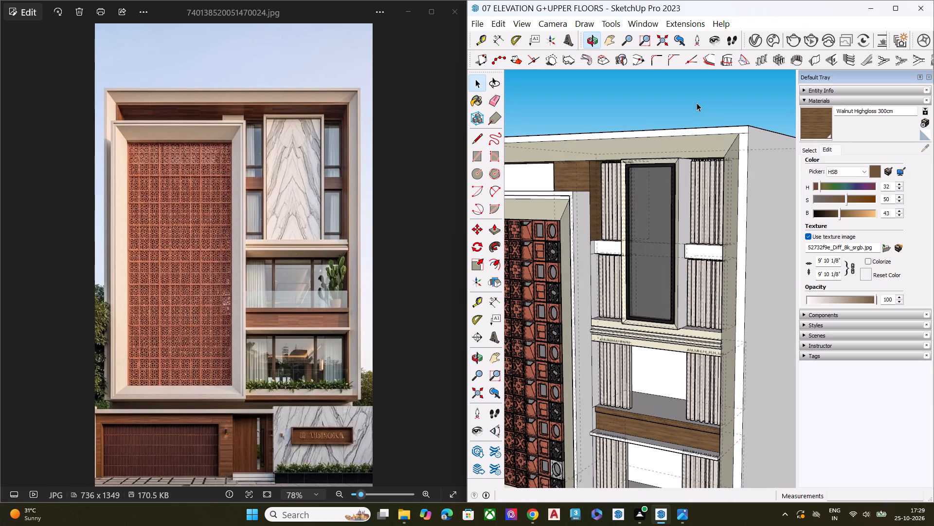
key(k)
scroll(647, 143, up, 1)
middle_drag(671, 104, 694, 60)
scroll(633, 188, down, 2)
middle_drag(618, 216, 755, 225)
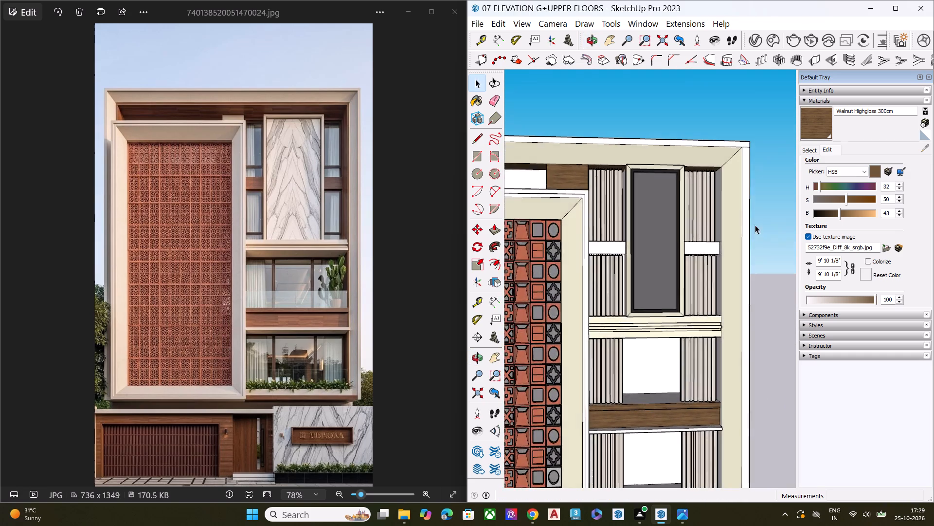
Import the PENTEK Slimmest Steel Sliding Door SketchUp model from the Downloads folder.
scroll(755, 223, down, 7)
scroll(668, 266, up, 7)
middle_drag(658, 283, 685, 266)
scroll(670, 262, up, 1)
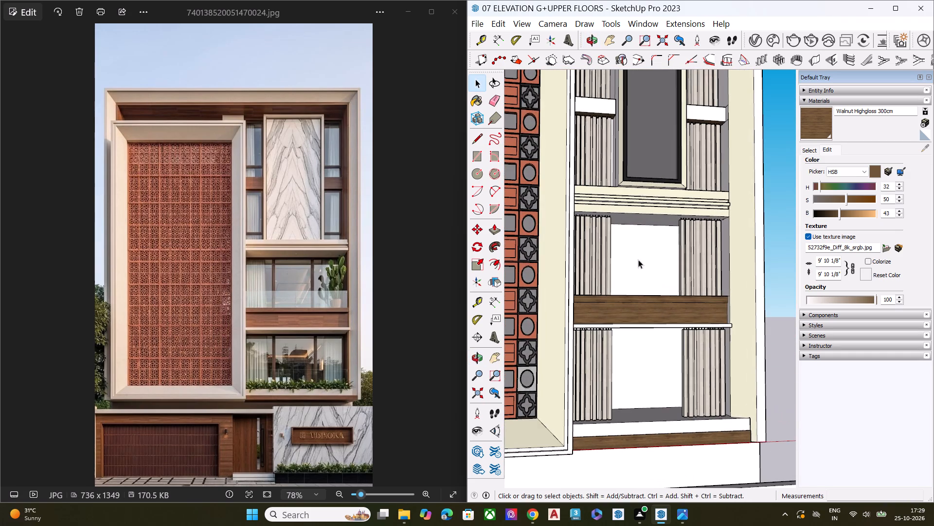
click(482, 25)
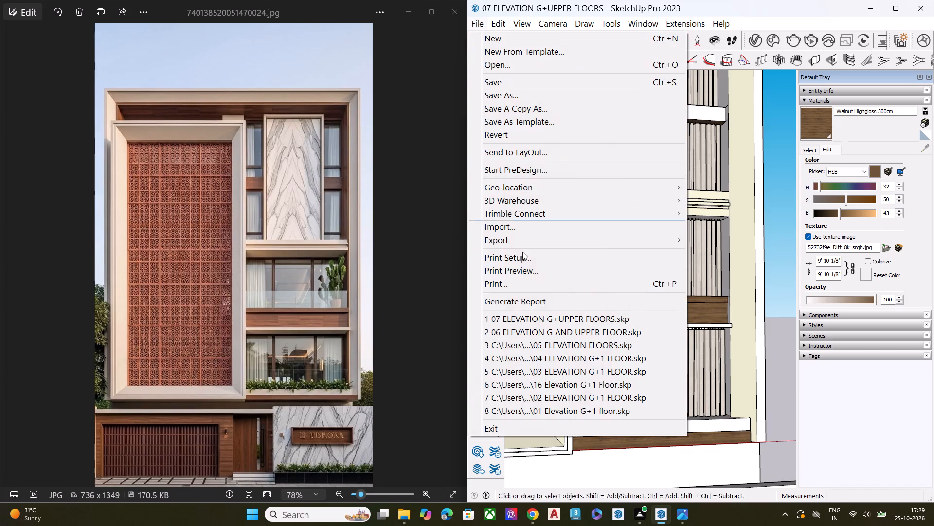
click(519, 229)
scroll(633, 297, down, 8)
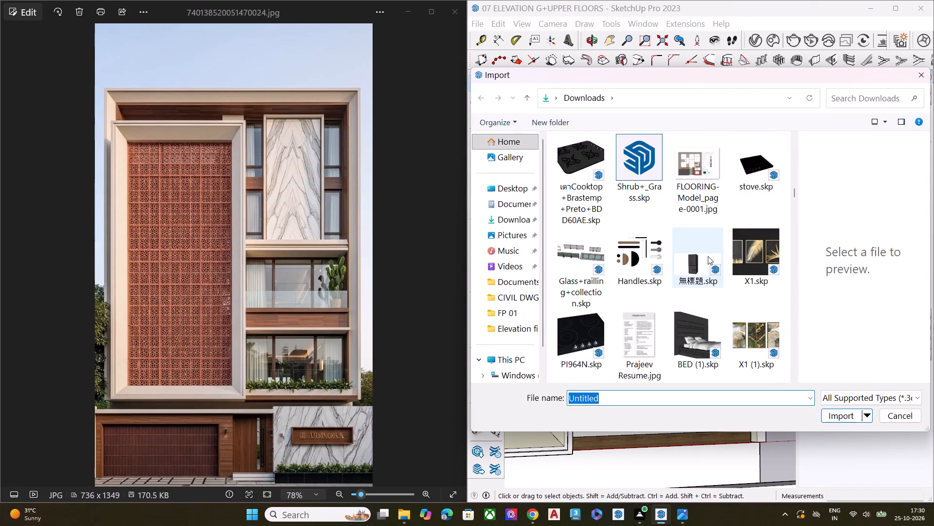
scroll(706, 251, down, 7)
scroll(698, 262, up, 1)
scroll(698, 262, down, 8)
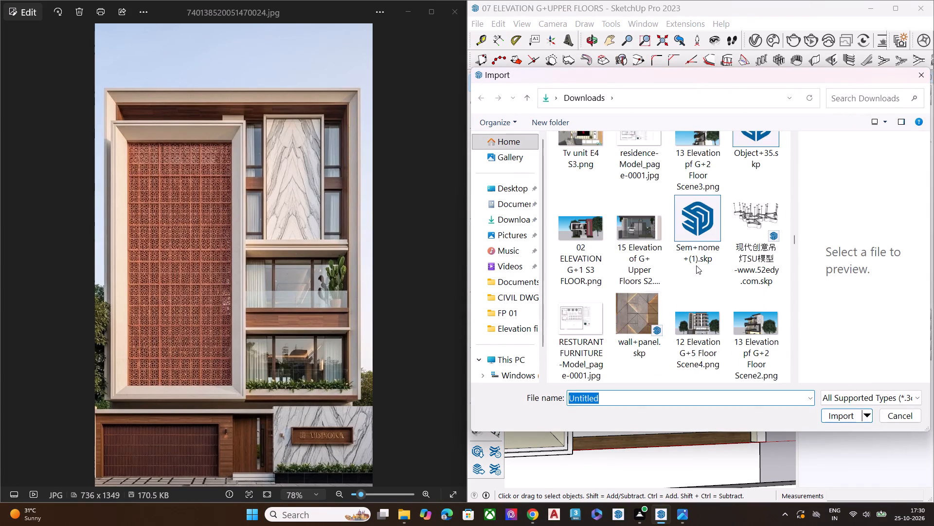
scroll(696, 265, down, 5)
scroll(525, 244, down, 4)
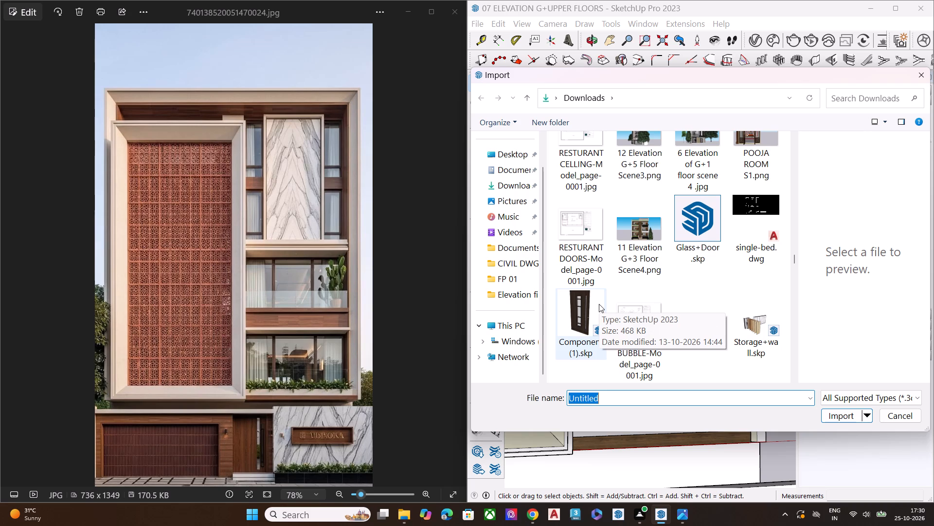
scroll(726, 281, down, 4)
scroll(670, 300, down, 5)
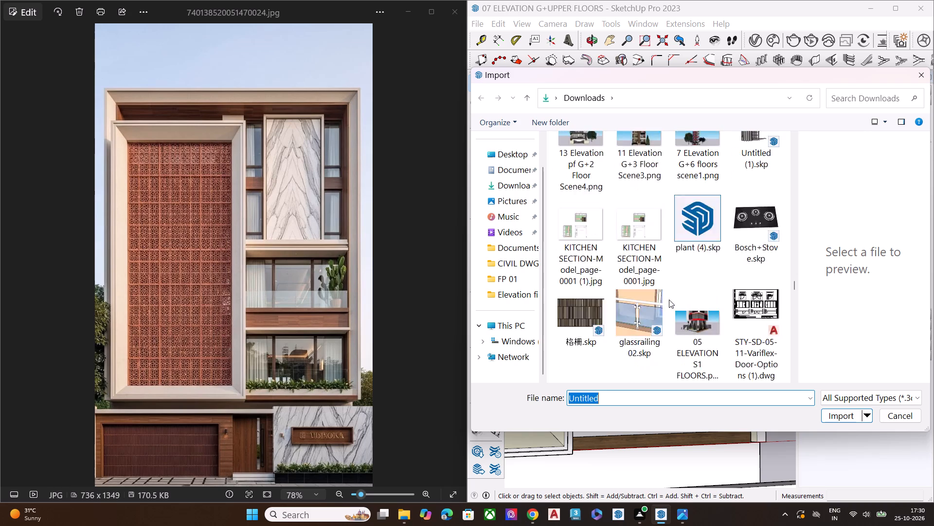
scroll(668, 300, down, 6)
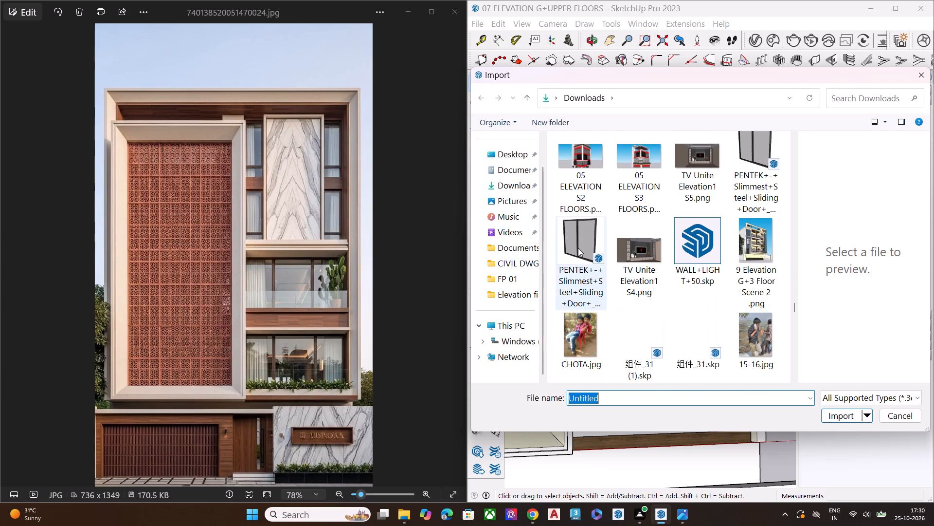
click(578, 248)
click(836, 420)
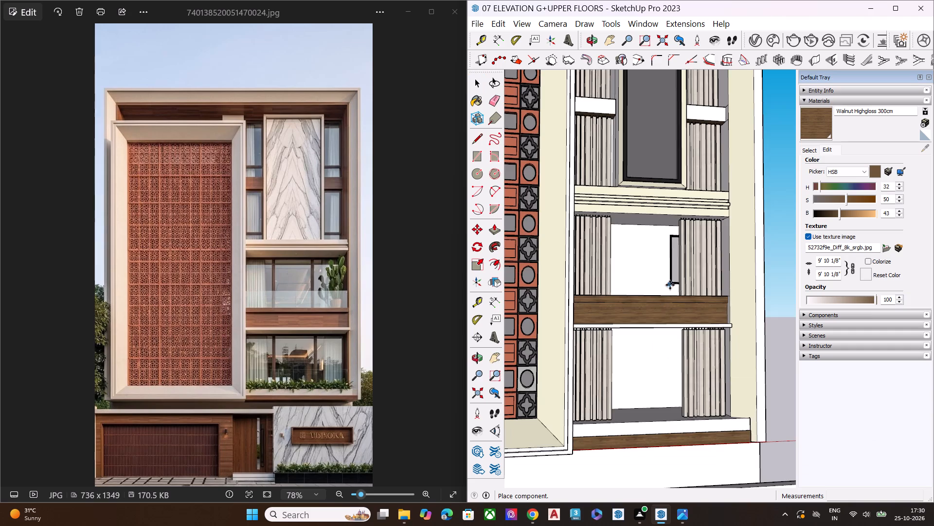
Place the imported sliding door on top of the walnut band in the middle opening, at the corner beside the jali frame.
middle_drag(657, 329, 579, 499)
scroll(557, 254, up, 8)
scroll(558, 252, down, 1)
scroll(558, 252, up, 2)
scroll(605, 330, up, 7)
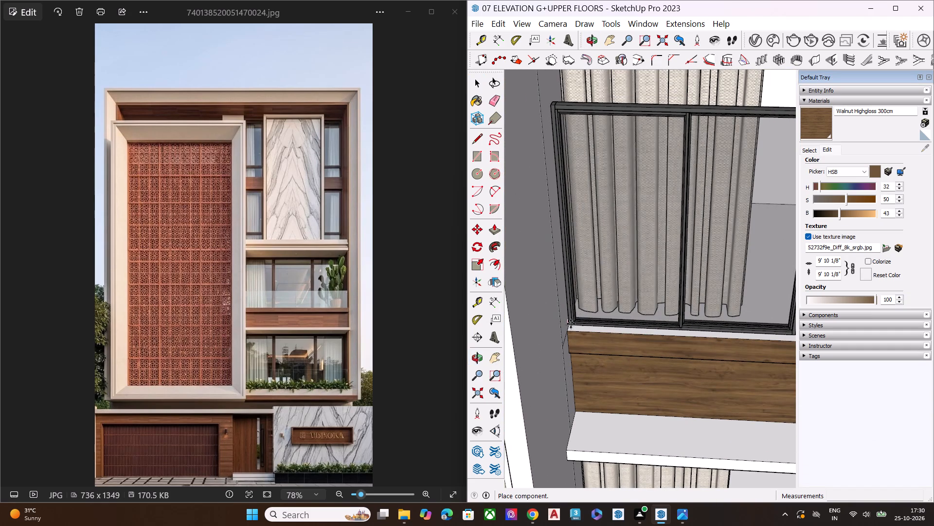
click(571, 324)
Scale the sliding door's width by about 2.96 so it spans the middle opening to the far side wall.
scroll(540, 343, down, 8)
middle_drag(638, 387, 639, 276)
scroll(629, 378, up, 1)
scroll(639, 276, up, 1)
scroll(528, 284, down, 2)
scroll(525, 285, up, 4)
scroll(525, 285, down, 3)
middle_drag(709, 310, 515, 384)
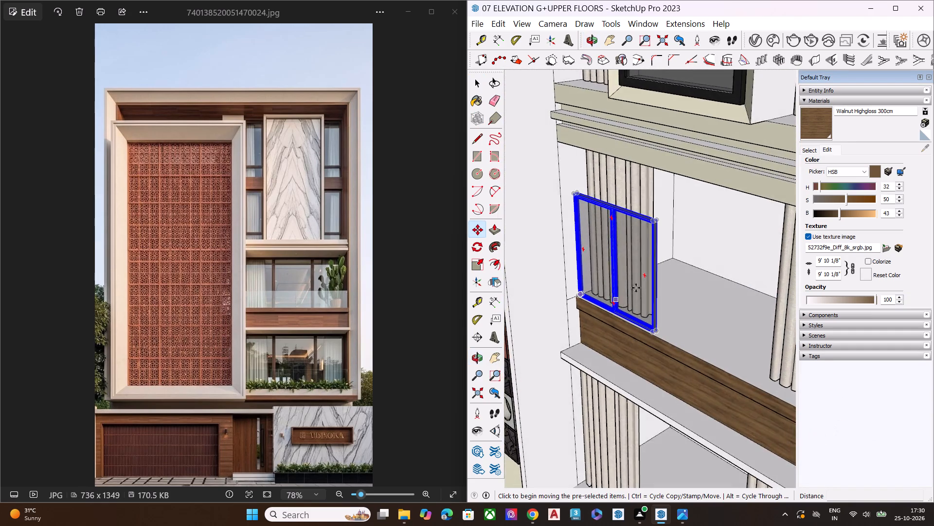
scroll(643, 283, up, 1)
key(s)
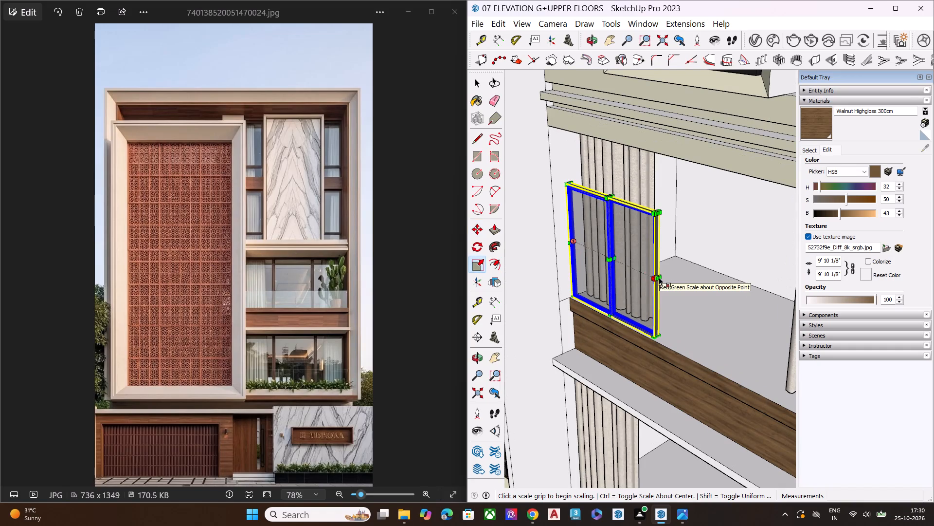
click(659, 273)
scroll(658, 280, down, 7)
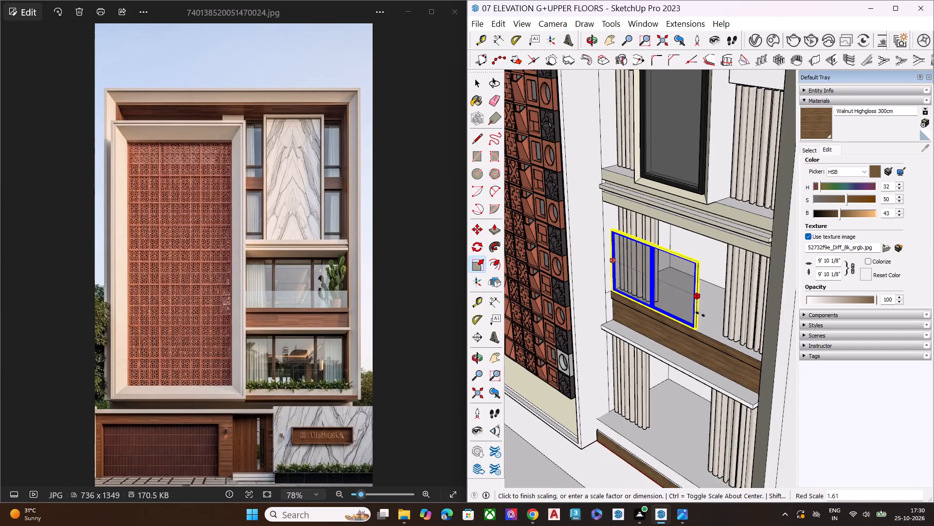
middle_drag(703, 315, 824, 311)
scroll(658, 298, down, 4)
middle_drag(711, 317, 828, 265)
scroll(784, 273, up, 6)
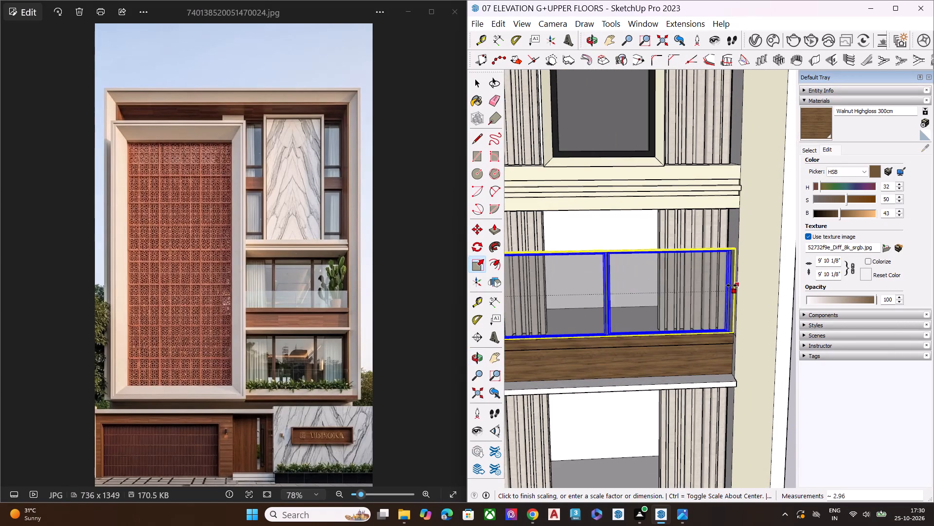
click(736, 269)
key(space)
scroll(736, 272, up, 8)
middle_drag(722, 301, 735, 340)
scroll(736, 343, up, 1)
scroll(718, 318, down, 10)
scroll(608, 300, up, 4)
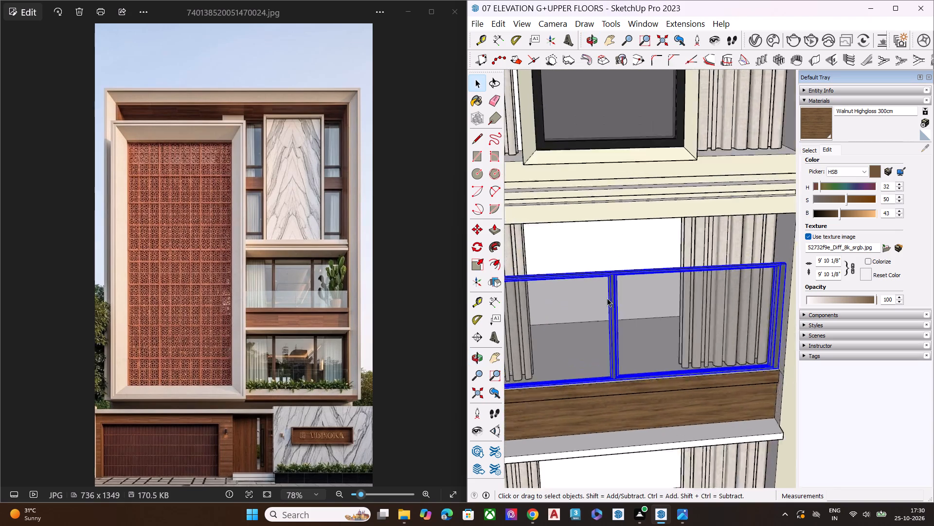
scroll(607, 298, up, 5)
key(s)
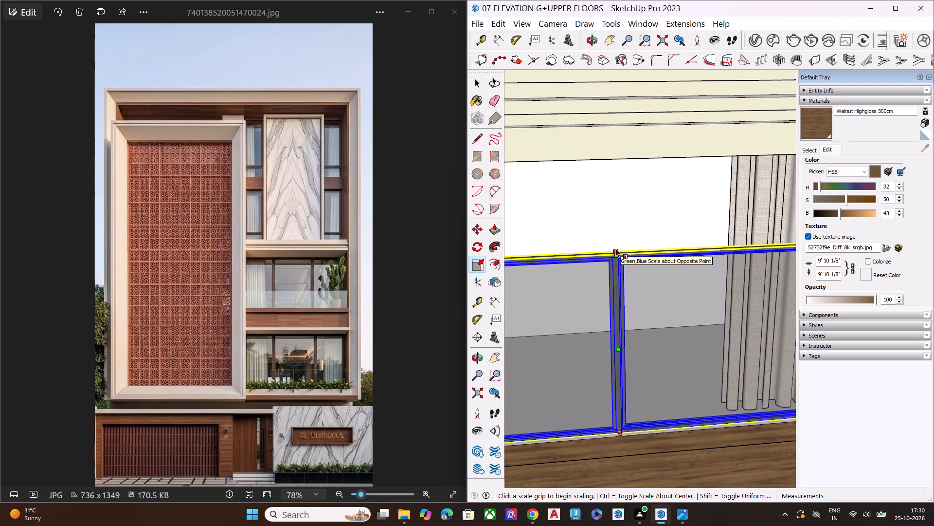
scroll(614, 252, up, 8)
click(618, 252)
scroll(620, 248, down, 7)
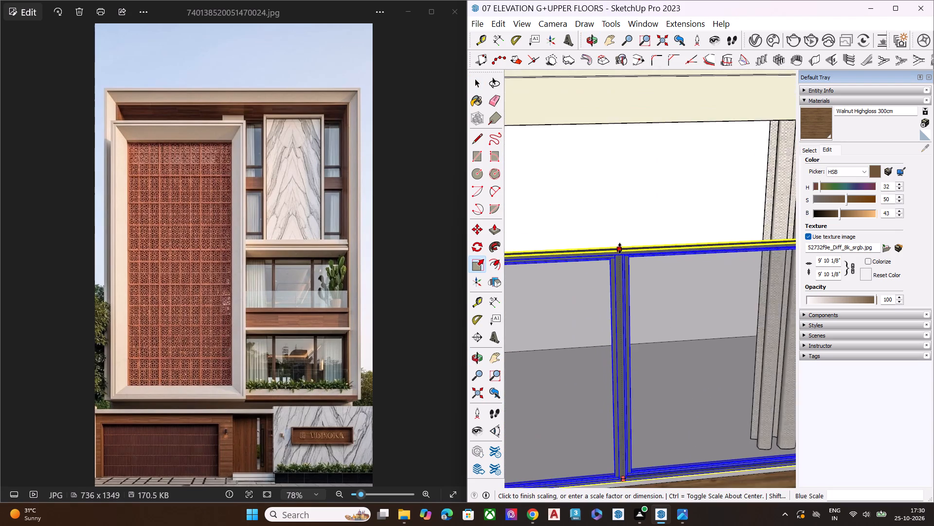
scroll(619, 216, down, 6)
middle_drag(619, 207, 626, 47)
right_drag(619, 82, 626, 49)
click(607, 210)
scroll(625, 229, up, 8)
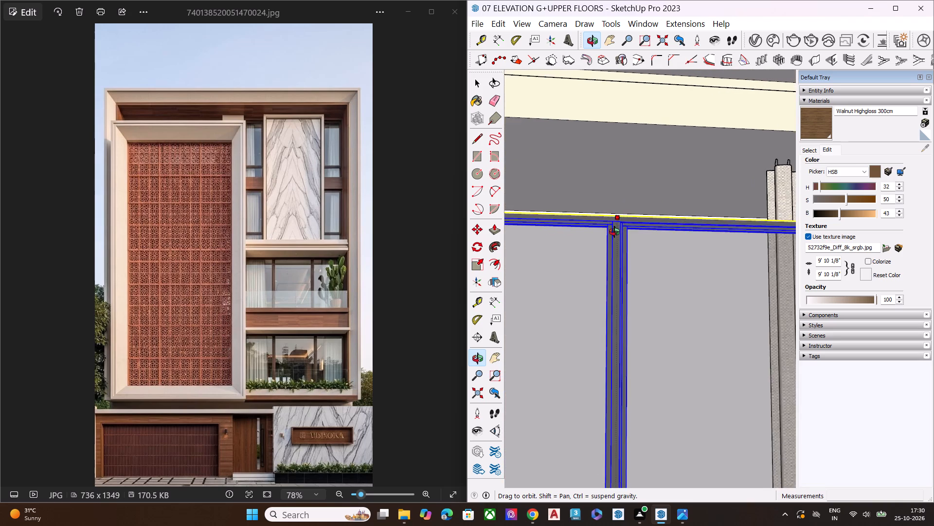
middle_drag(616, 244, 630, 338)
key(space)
Scale the sliding door's height upward by about 1.50 so it meets the underside of the beige ledge.
key(s)
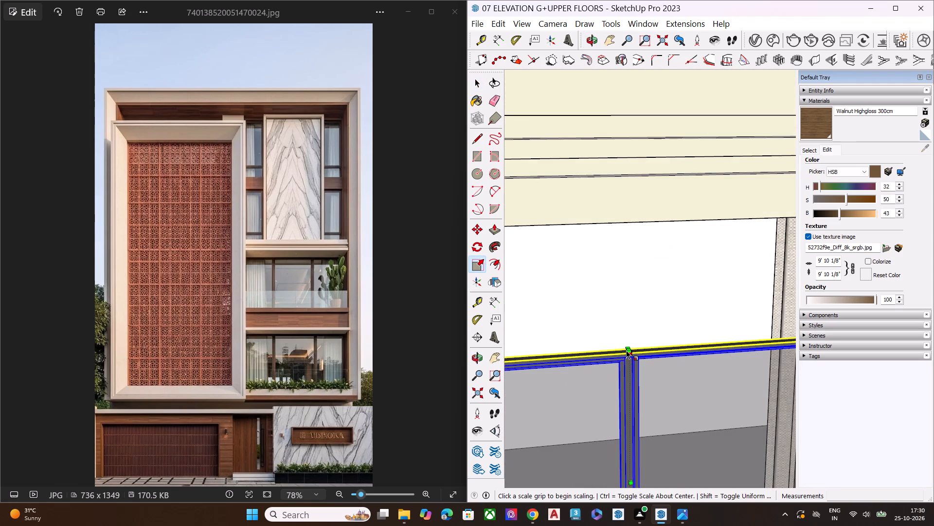
click(628, 347)
scroll(624, 256, down, 2)
middle_drag(626, 213, 616, 142)
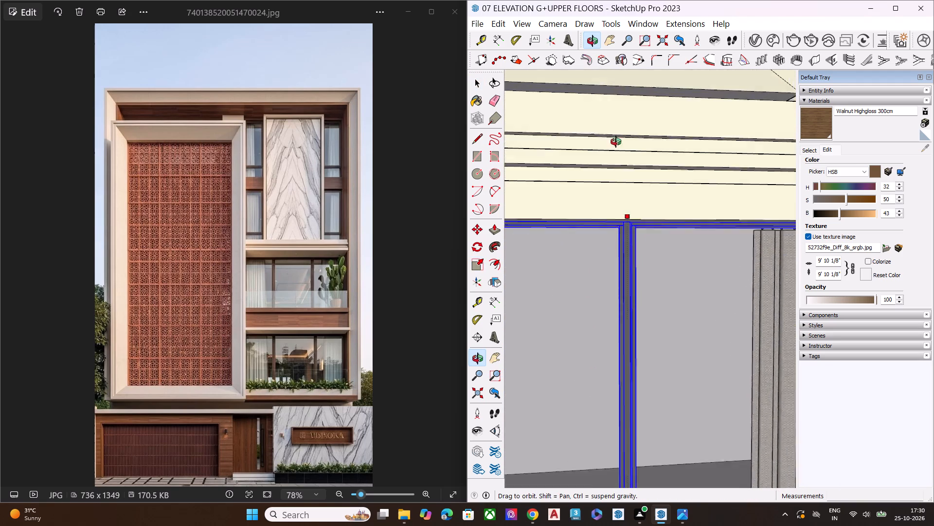
middle_drag(616, 142, 626, 85)
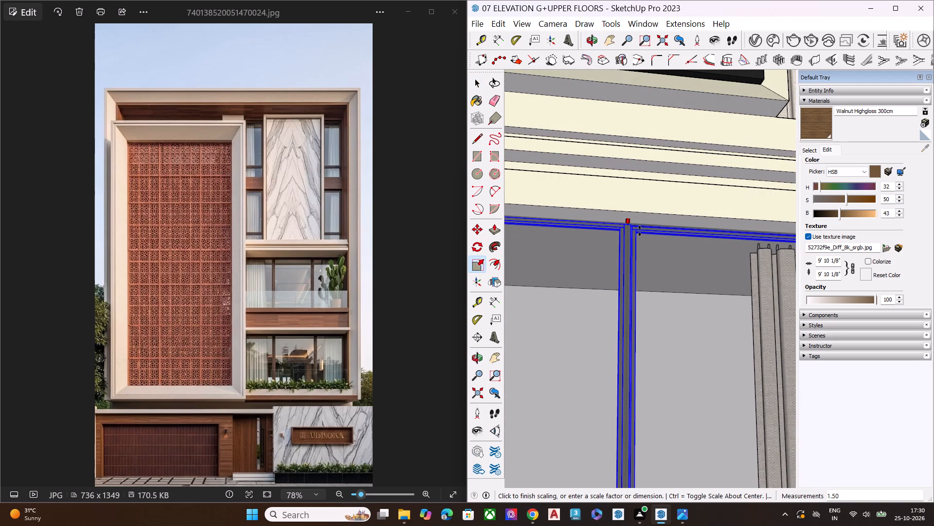
click(640, 233)
key(space)
Examine the fitted sliding door within the whole facade from farther back, with the selection cleared.
scroll(590, 258, down, 2)
scroll(586, 259, up, 1)
scroll(585, 260, down, 16)
scroll(582, 259, up, 1)
scroll(582, 259, down, 3)
click(749, 277)
middle_drag(718, 283, 595, 378)
scroll(730, 331, down, 1)
scroll(730, 331, up, 1)
scroll(730, 331, down, 1)
scroll(730, 331, up, 3)
scroll(730, 331, down, 3)
middle_drag(700, 359, 738, 294)
key(space)
click(738, 294)
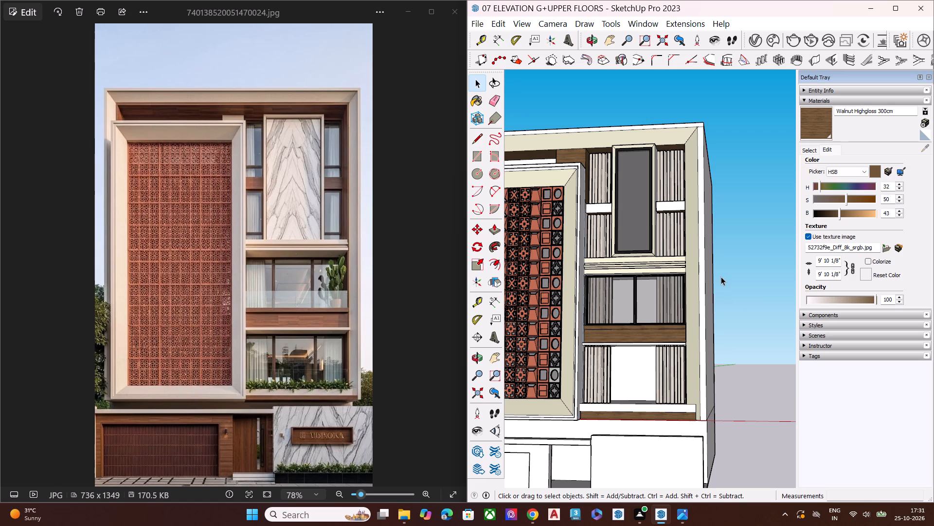
Copy the sliding door from the middle opening about 17' down into the lowest curtained opening, with its top under the white ledge.
scroll(669, 248, down, 5)
middle_drag(650, 300, 699, 278)
scroll(682, 291, up, 6)
scroll(626, 284, up, 9)
middle_drag(701, 298, 631, 352)
scroll(625, 302, up, 5)
click(681, 273)
scroll(575, 286, down, 8)
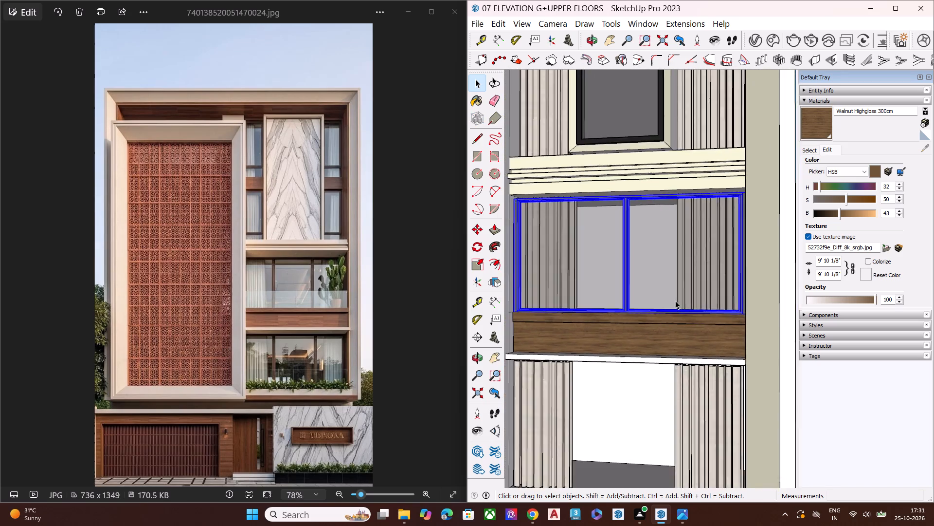
middle_drag(689, 298, 795, 265)
scroll(773, 257, up, 7)
scroll(769, 259, down, 1)
key(m)
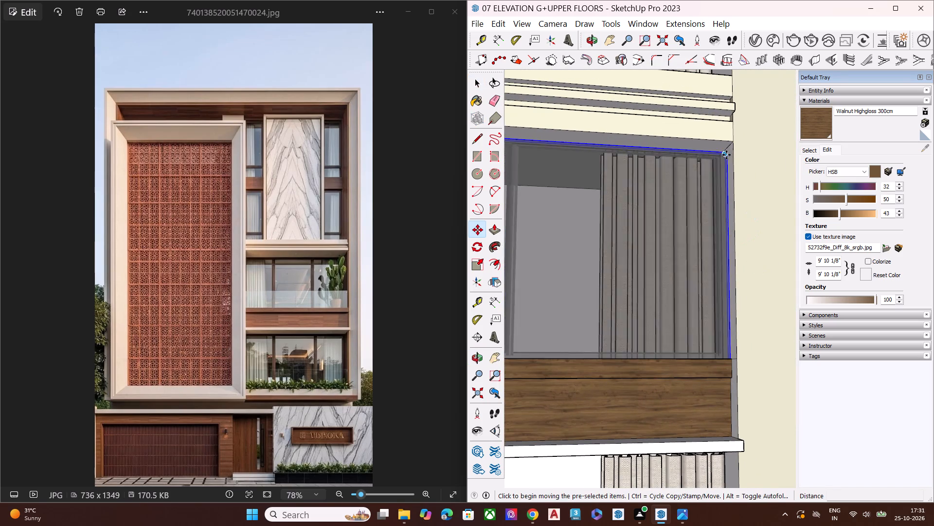
click(727, 151)
scroll(601, 207, down, 8)
scroll(690, 215, up, 1)
scroll(693, 214, down, 2)
scroll(660, 275, up, 2)
scroll(660, 278, down, 4)
scroll(668, 375, up, 2)
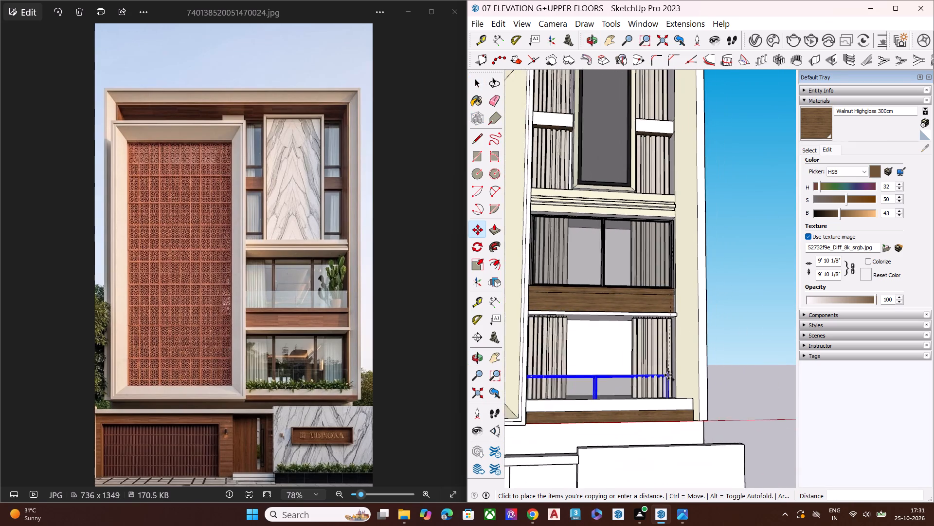
scroll(668, 375, up, 4)
middle_drag(663, 342, 759, 273)
scroll(746, 278, up, 8)
scroll(656, 258, up, 6)
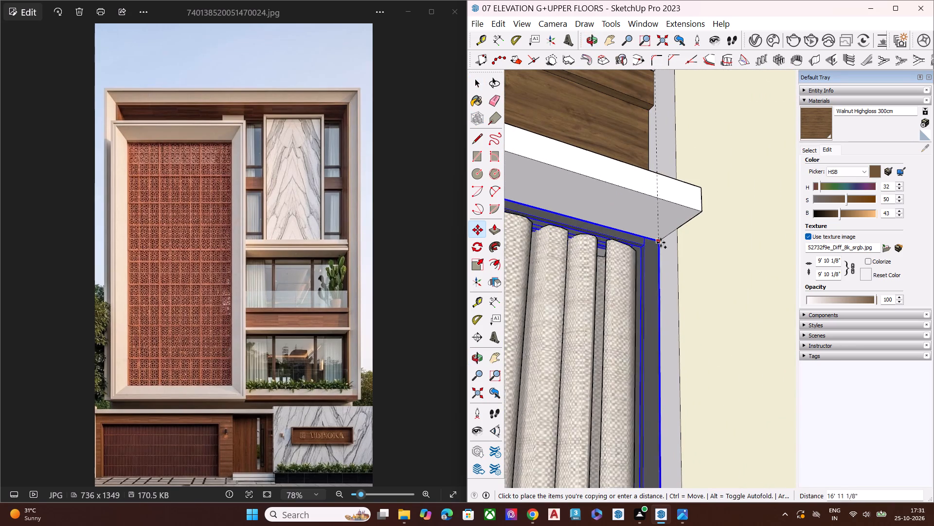
click(679, 227)
Scale the copied sliding door downward by about 1.13 so its lower edge reaches the floor of the lowest opening.
scroll(660, 264, down, 8)
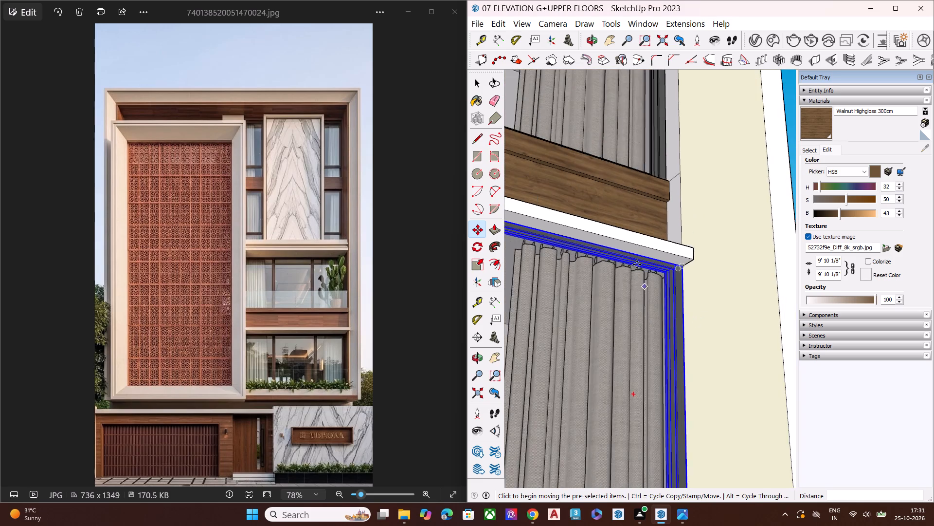
scroll(670, 259, down, 9)
middle_drag(673, 298, 779, 444)
scroll(699, 379, up, 7)
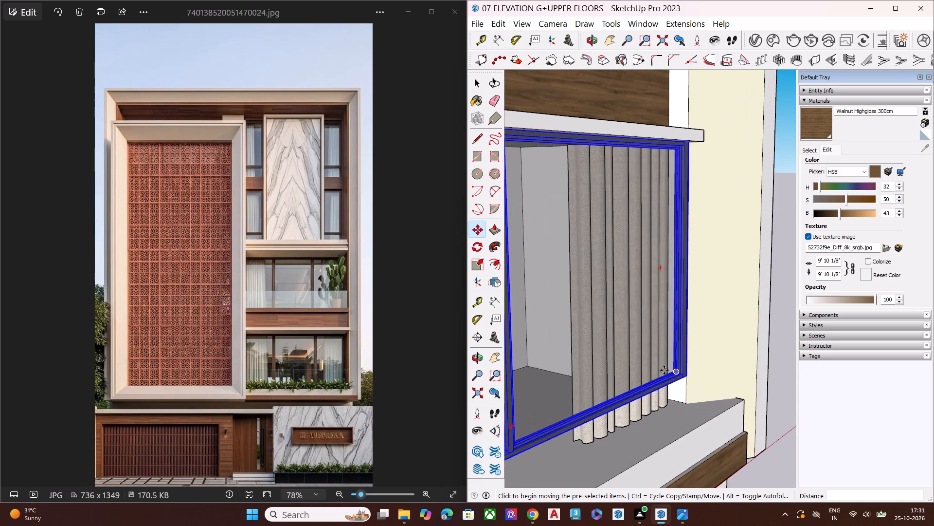
scroll(646, 357, down, 7)
middle_drag(647, 379, 611, 402)
scroll(603, 404, up, 1)
key(s)
scroll(543, 398, up, 1)
scroll(543, 398, down, 1)
scroll(544, 398, up, 3)
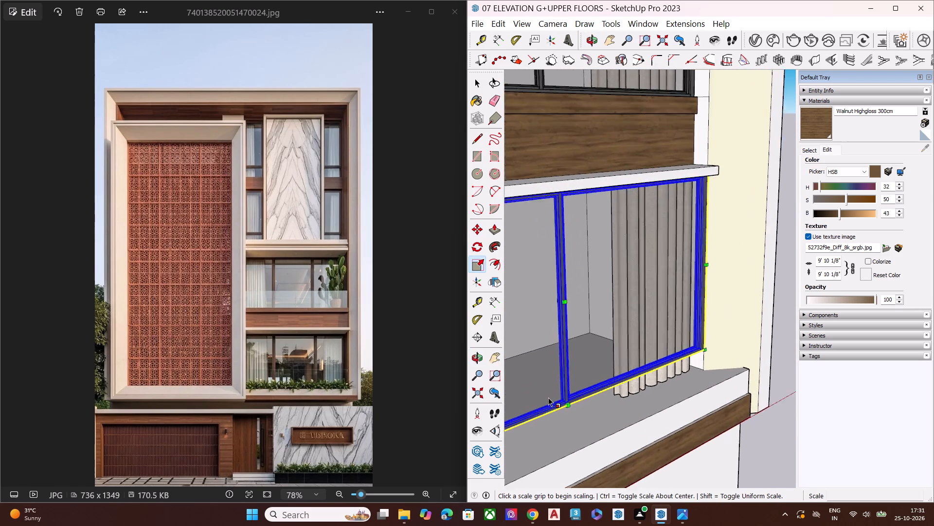
scroll(548, 397, up, 3)
click(568, 406)
click(577, 457)
key(space)
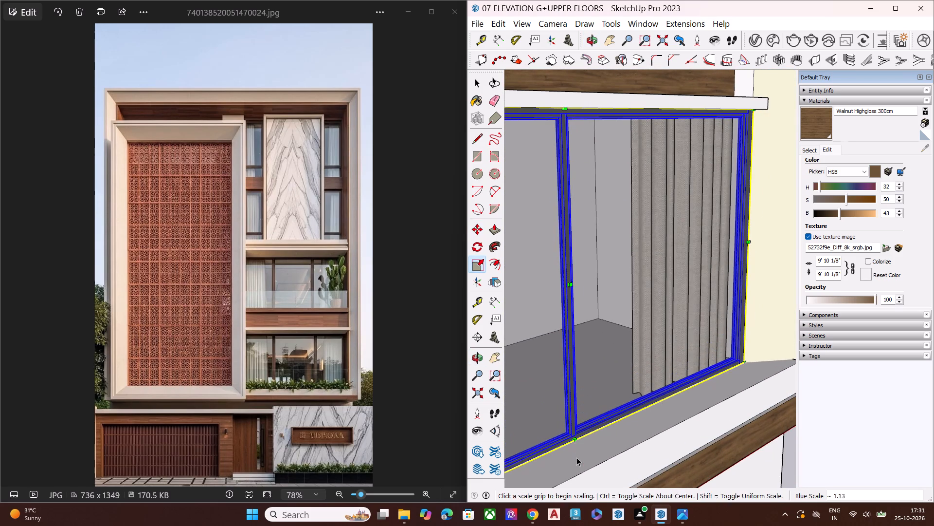
Check the copied sliding door's fit in the lowest opening from several angles and clear the selection.
scroll(564, 409, down, 2)
scroll(564, 409, up, 1)
scroll(564, 409, down, 6)
middle_drag(649, 423, 487, 427)
middle_drag(629, 362, 393, 312)
scroll(459, 270, up, 1)
scroll(584, 238, down, 9)
middle_drag(542, 338, 503, 252)
scroll(480, 265, up, 6)
scroll(546, 247, down, 1)
scroll(546, 247, up, 2)
key(space)
scroll(532, 312, up, 3)
scroll(540, 318, down, 2)
scroll(540, 318, up, 6)
scroll(641, 281, up, 1)
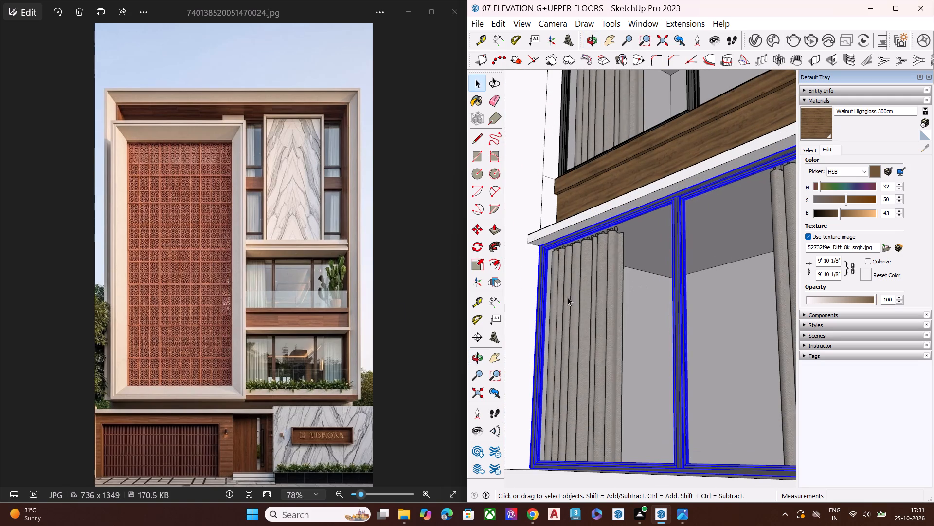
click(568, 297)
scroll(599, 178, down, 3)
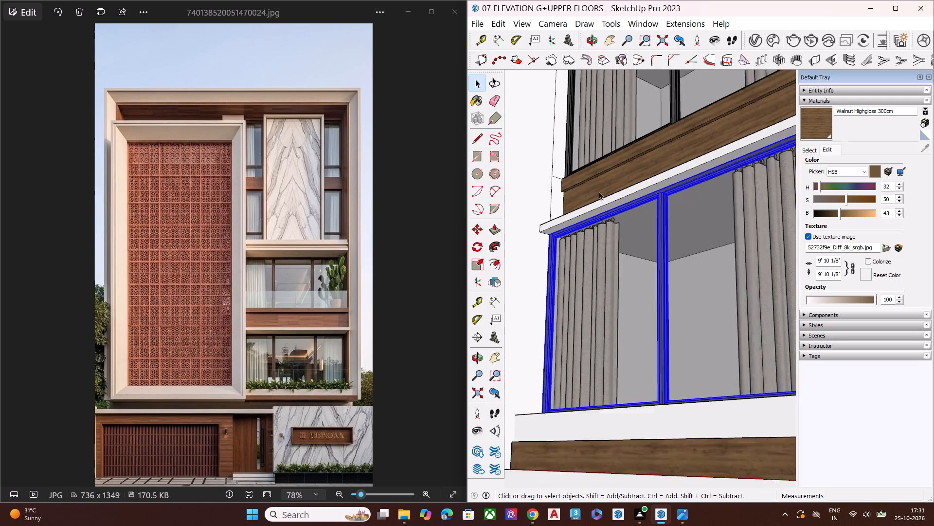
scroll(599, 191, down, 3)
scroll(590, 267, up, 1)
scroll(590, 267, down, 10)
scroll(611, 274, up, 1)
scroll(611, 277, down, 1)
scroll(612, 279, up, 1)
scroll(615, 288, down, 10)
key(space)
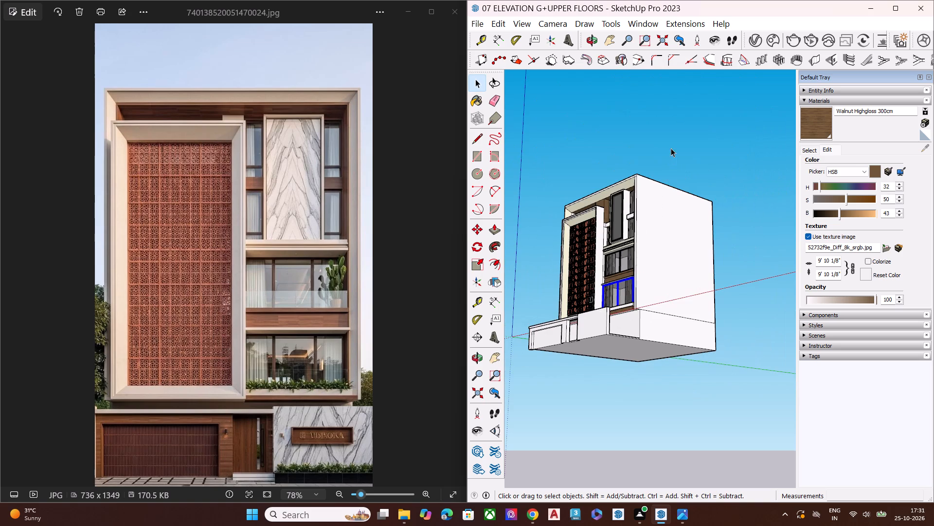
click(671, 148)
Scale the sliding door in the middle opening upward by about 1.02 so its top meets the underside of the beige ledge.
middle_drag(629, 234, 654, 368)
scroll(652, 365, up, 8)
scroll(612, 215, up, 8)
click(634, 181)
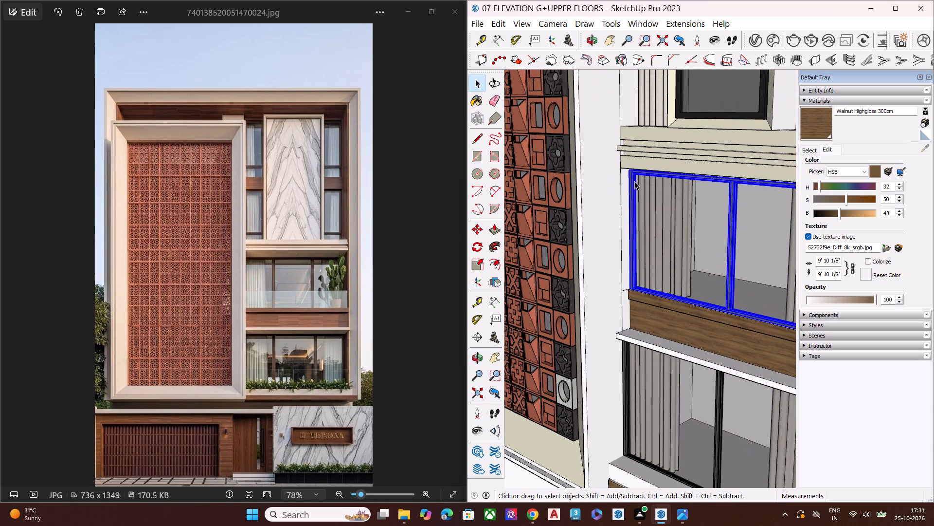
middle_drag(638, 213, 607, 126)
scroll(607, 126, up, 4)
scroll(634, 156, down, 2)
scroll(638, 162, up, 4)
key(m)
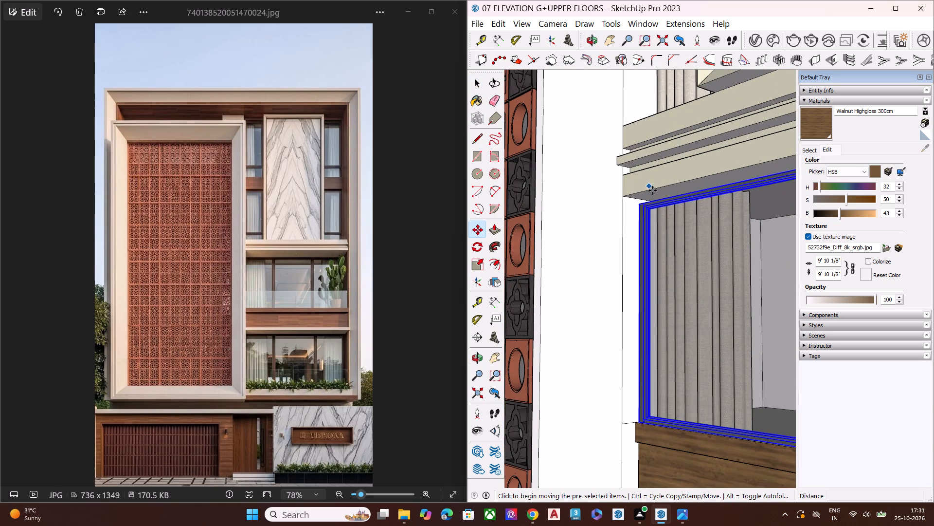
middle_drag(651, 253, 719, 295)
scroll(679, 235, up, 5)
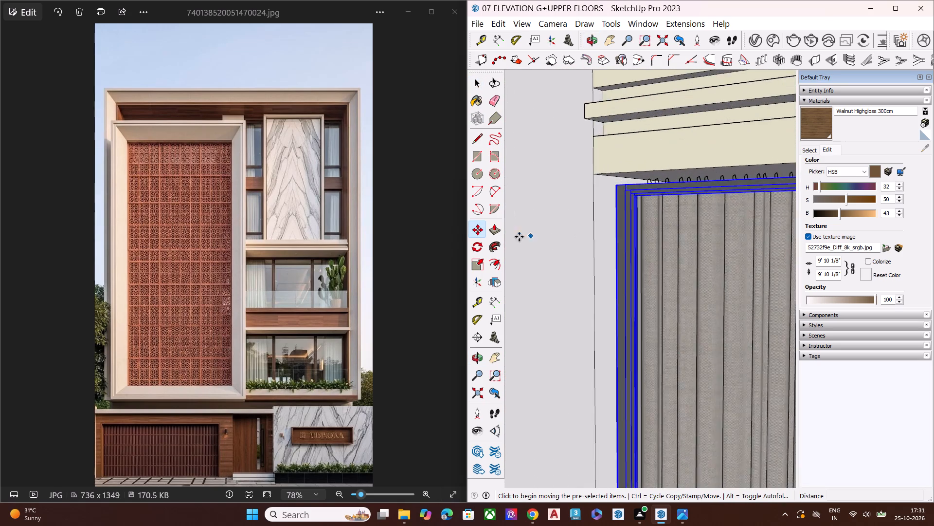
scroll(517, 237, down, 8)
scroll(583, 182, down, 3)
scroll(588, 180, up, 1)
scroll(588, 180, down, 7)
middle_drag(621, 190, 731, 170)
scroll(730, 170, up, 8)
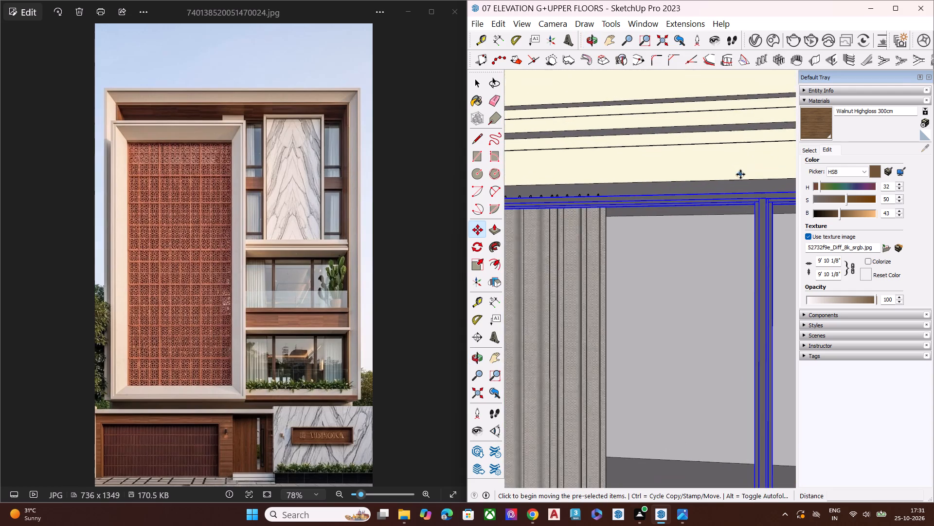
middle_drag(593, 220, 520, 238)
scroll(652, 215, down, 8)
middle_drag(688, 253, 631, 246)
middle_drag(638, 250, 627, 271)
key(s)
scroll(688, 216, up, 7)
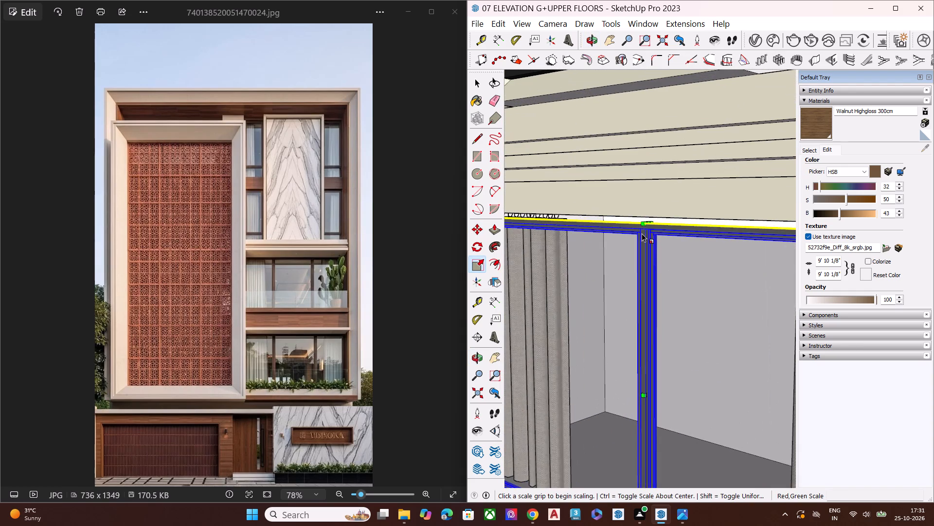
click(649, 221)
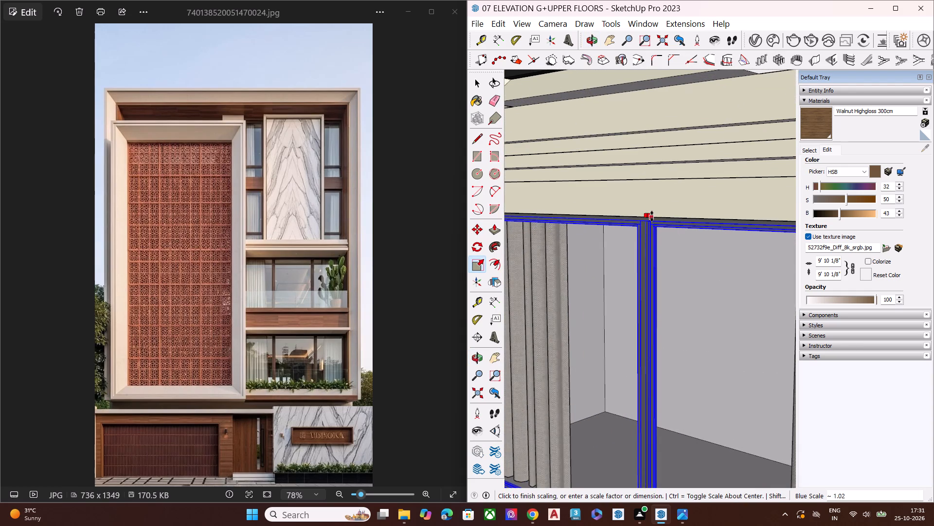
click(652, 216)
key(space)
Copy the sliding door from the middle opening up into the curtained opening beneath the white band, behind the tall dark-framed window.
scroll(625, 224, down, 7)
middle_drag(612, 239, 622, 188)
scroll(618, 191, up, 4)
scroll(604, 201, down, 2)
scroll(604, 201, up, 1)
scroll(604, 202, down, 1)
scroll(604, 202, up, 3)
scroll(602, 202, down, 2)
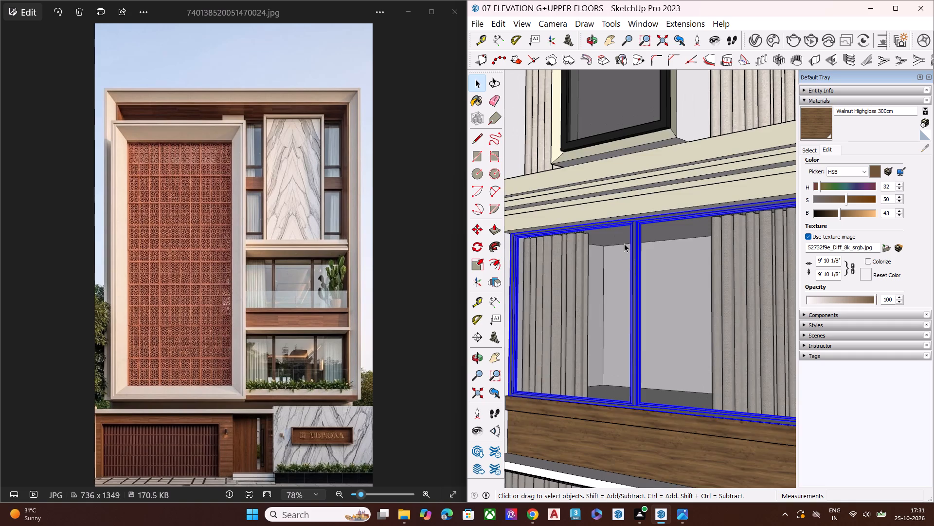
scroll(650, 201, up, 1)
scroll(658, 185, down, 8)
scroll(557, 244, up, 5)
key(m)
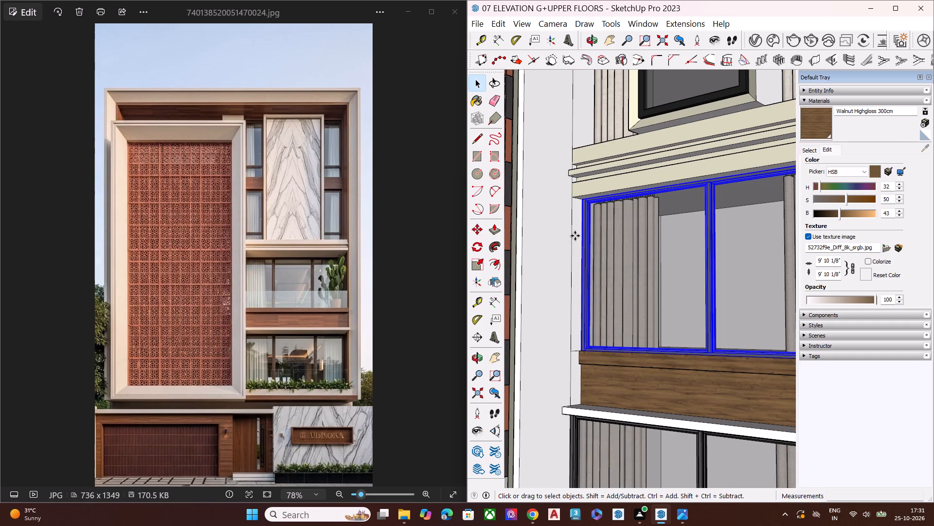
click(590, 205)
scroll(571, 225, down, 7)
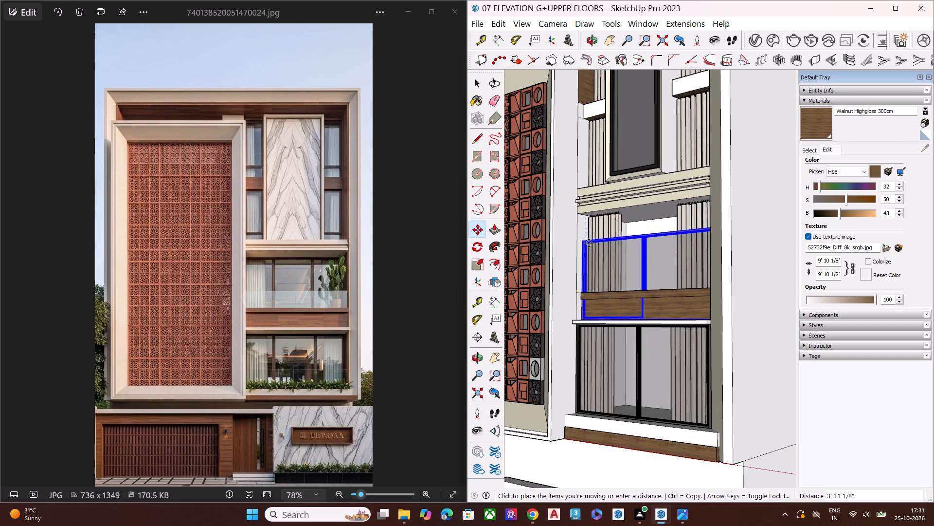
scroll(603, 315, down, 6)
scroll(583, 194, up, 3)
scroll(583, 194, down, 2)
scroll(583, 194, up, 12)
scroll(601, 210, down, 1)
scroll(601, 210, up, 4)
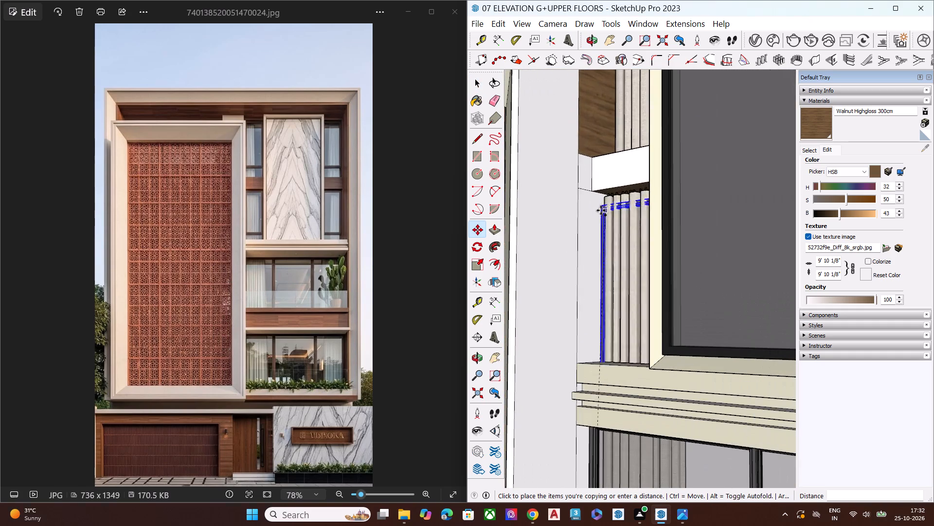
click(598, 196)
key(space)
Move the copied door so its upper outer corner meets the lower corner of the white band.
middle_drag(603, 250, 726, 267)
scroll(627, 246, down, 2)
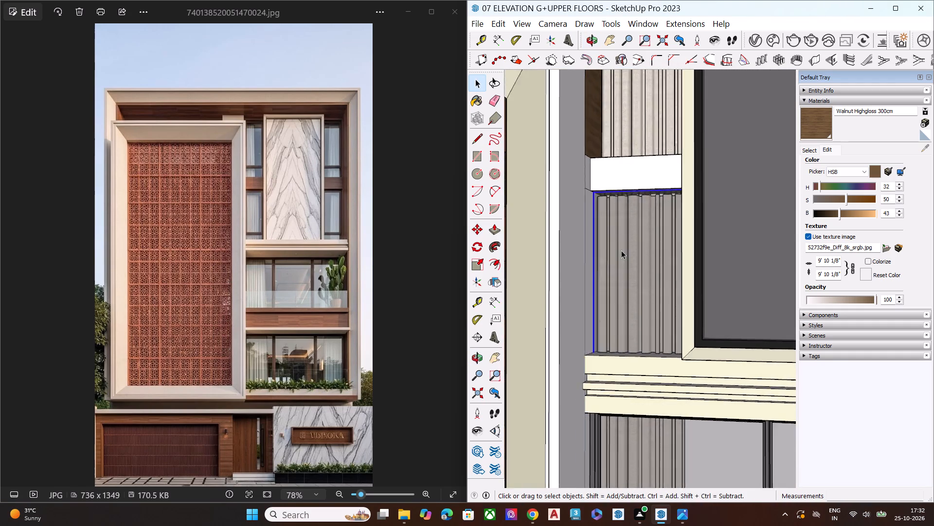
scroll(621, 250, down, 10)
middle_drag(692, 258, 737, 286)
scroll(757, 268, up, 9)
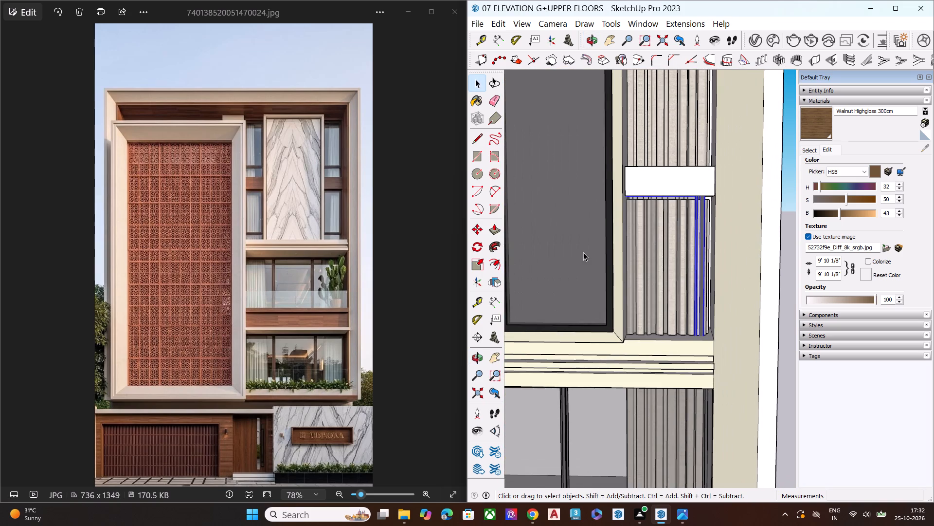
middle_drag(564, 276, 689, 263)
scroll(690, 255, up, 8)
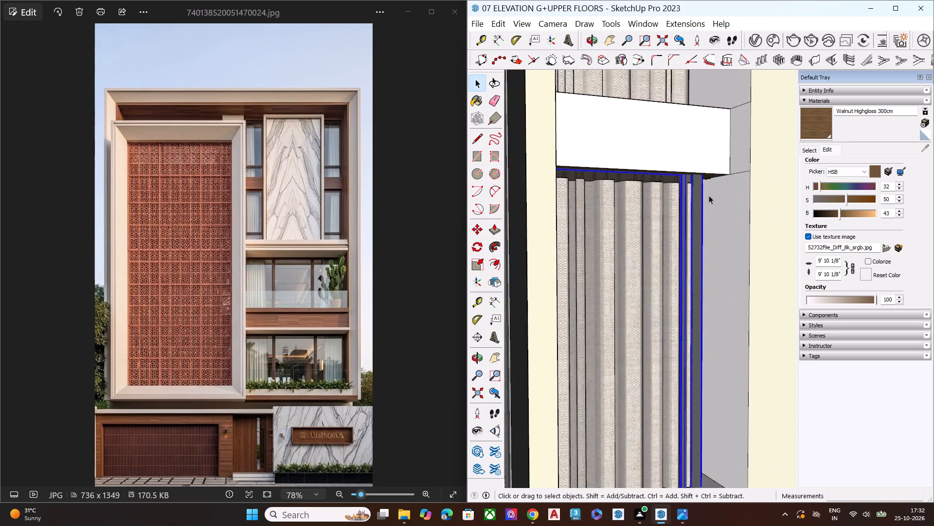
scroll(698, 200, up, 6)
key(m)
drag(704, 156, 704, 161)
click(708, 199)
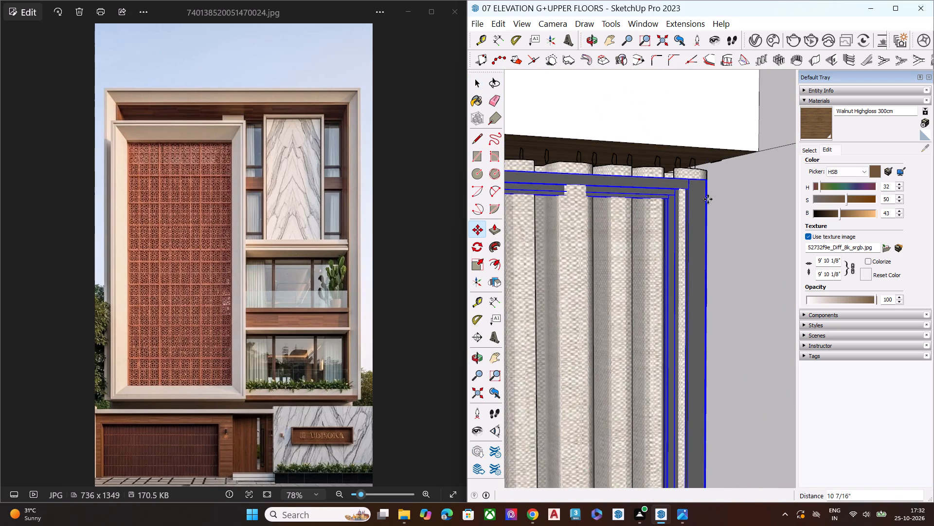
click(704, 181)
click(757, 150)
scroll(692, 195, down, 3)
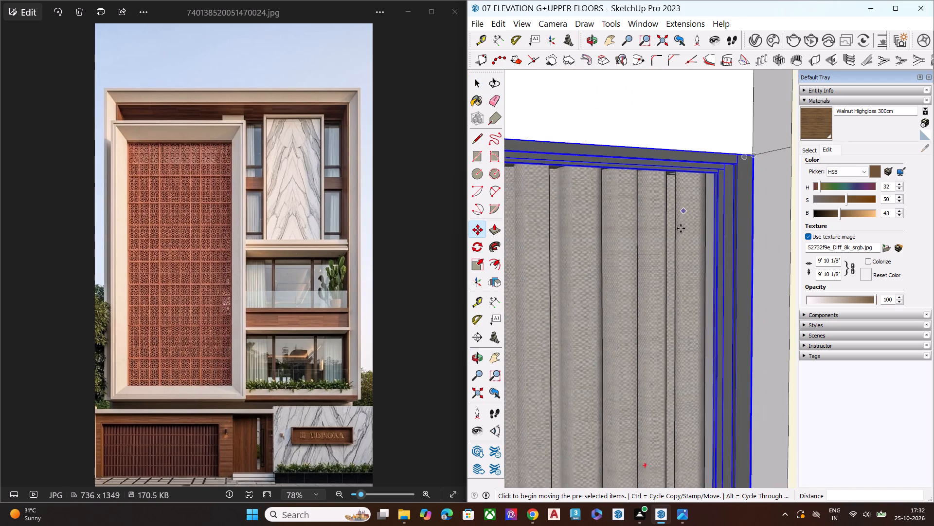
scroll(681, 228, down, 18)
Turn on the display of back edges and rescale the copied door's height from its lower edge toward the beige ledge.
middle_drag(672, 297, 585, 357)
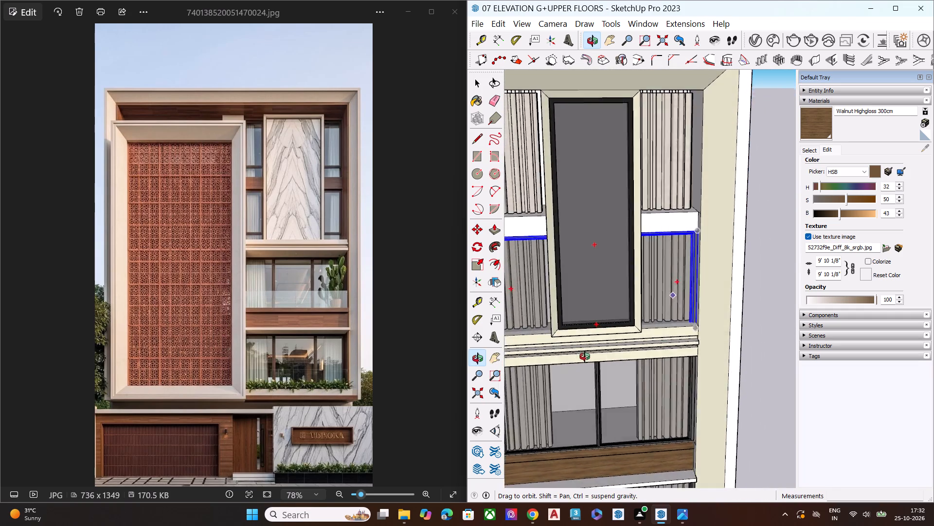
middle_drag(585, 357, 492, 317)
middle_drag(649, 341, 595, 331)
scroll(578, 309, up, 2)
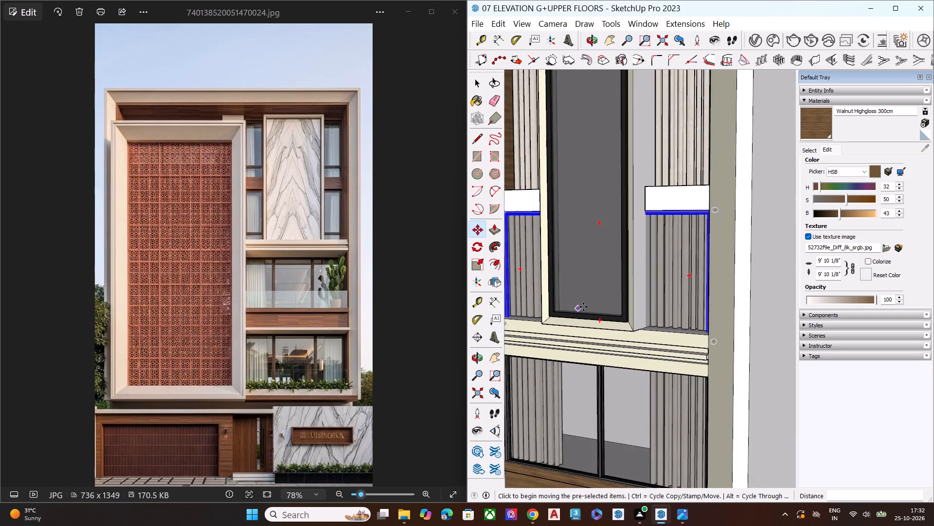
scroll(672, 323, down, 2)
middle_drag(594, 329, 618, 280)
key(k)
scroll(625, 356, up, 8)
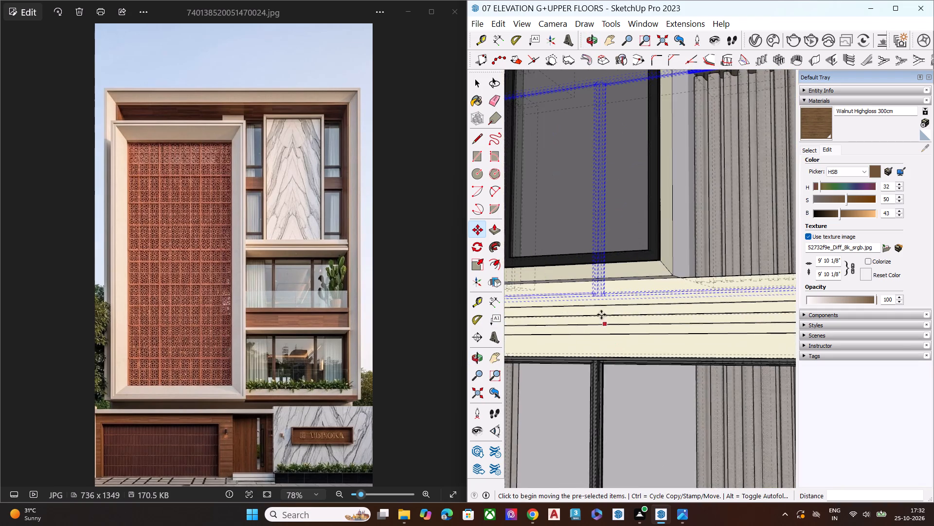
scroll(605, 305, up, 8)
key(s)
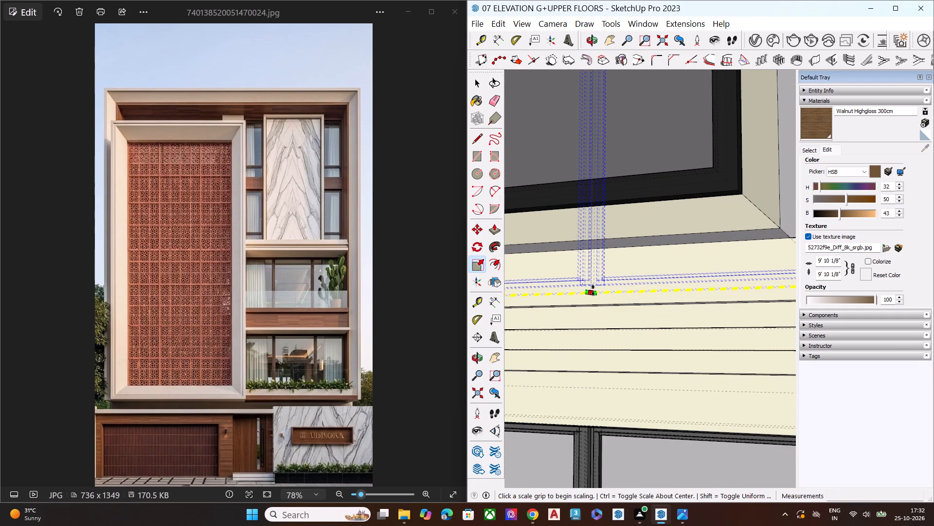
click(593, 290)
middle_drag(683, 249, 640, 344)
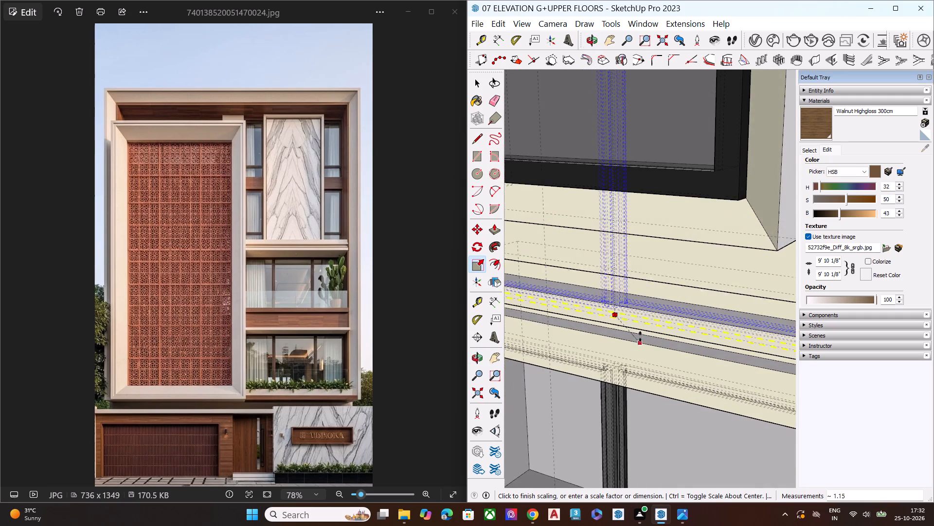
scroll(649, 240, down, 7)
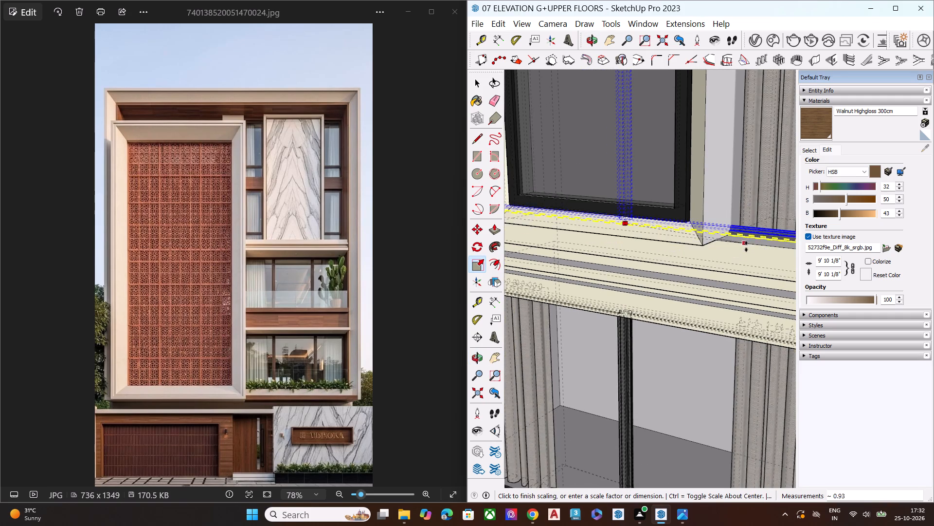
scroll(759, 254, up, 5)
scroll(759, 254, down, 1)
scroll(759, 254, up, 3)
drag(772, 236, 771, 240)
key(space)
Scale the copied door's height from its lower edge by about 0.87, raising it above the beige ledge.
scroll(608, 255, down, 2)
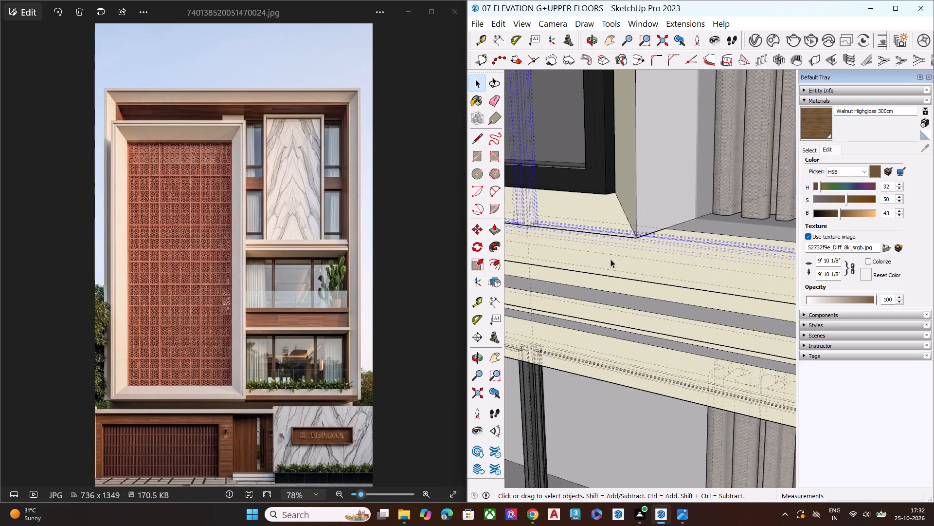
scroll(611, 259, down, 2)
scroll(543, 237, up, 9)
middle_drag(577, 250, 487, 102)
scroll(479, 105, up, 1)
scroll(557, 160, down, 8)
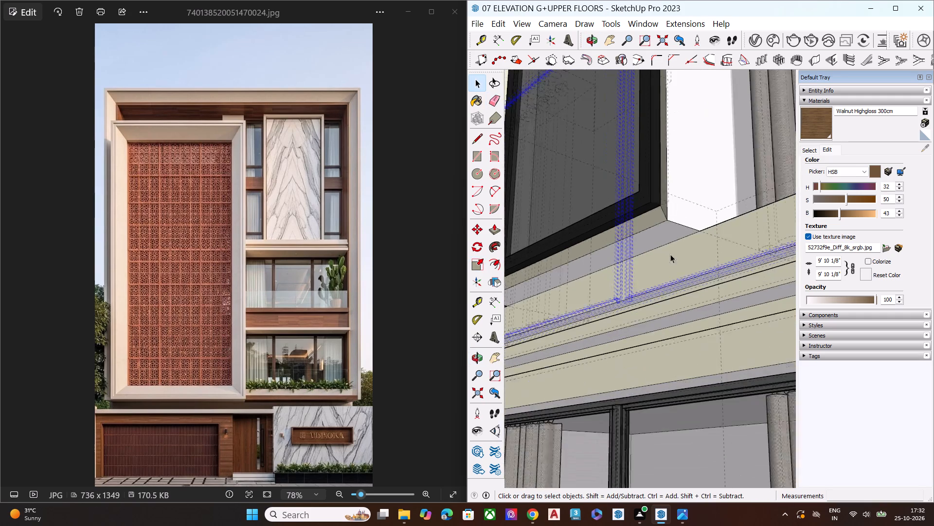
scroll(670, 254, down, 1)
scroll(637, 291, up, 3)
scroll(634, 294, down, 1)
scroll(634, 297, up, 2)
scroll(633, 302, down, 1)
scroll(633, 305, up, 3)
key(s)
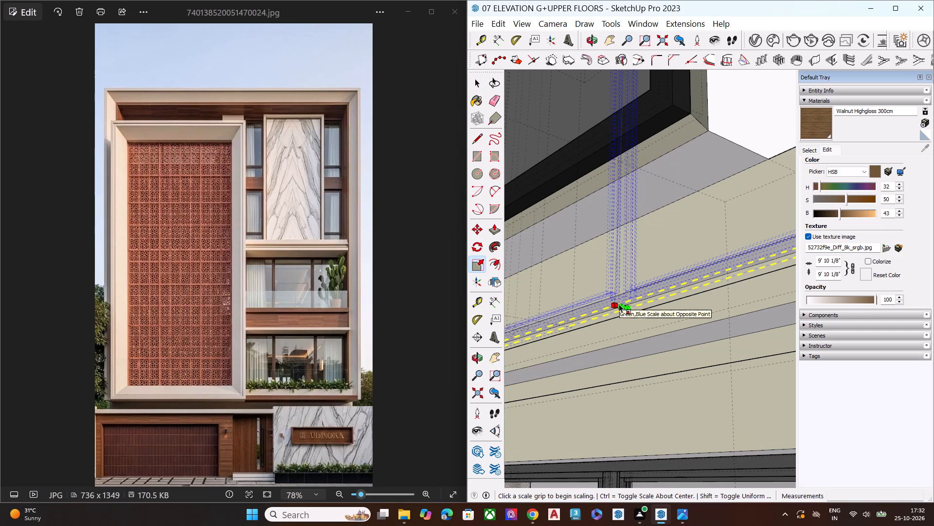
click(619, 304)
key(space)
key(s)
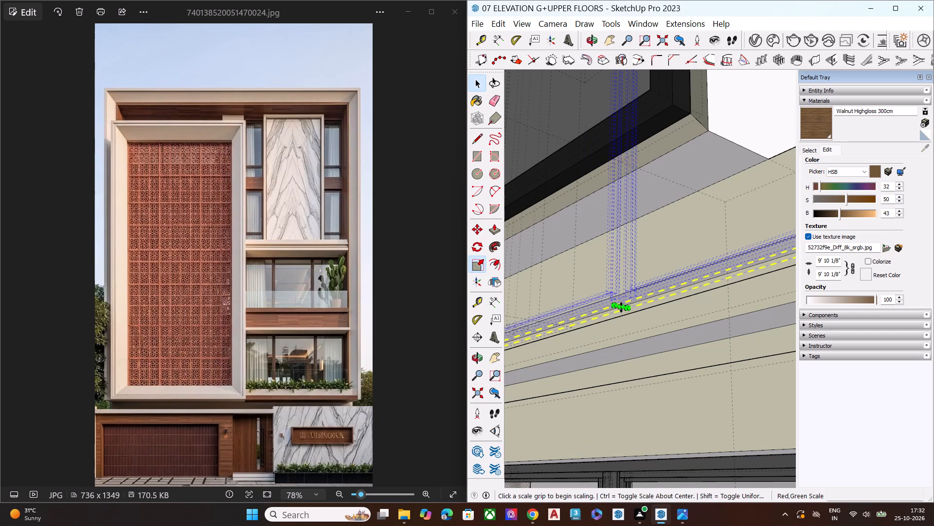
click(625, 306)
click(653, 222)
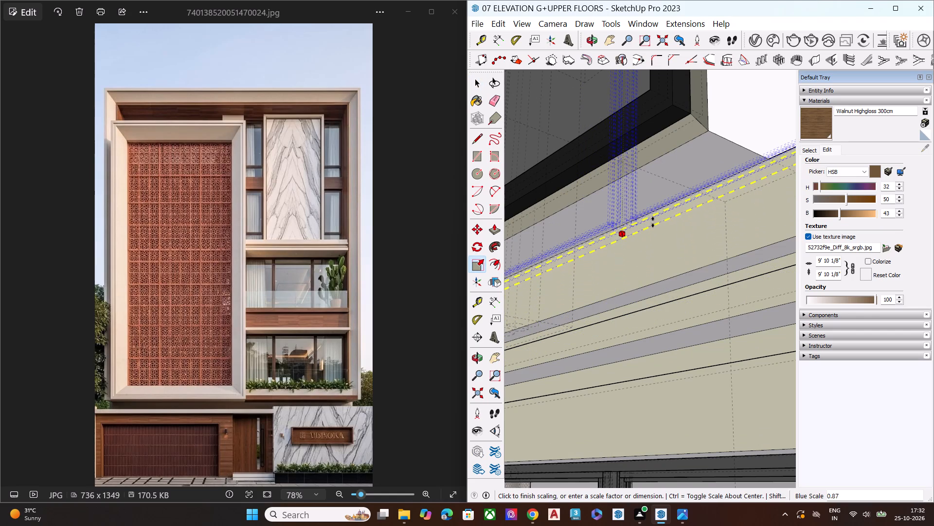
Stretch the copied door's lower edge down to the top of the beige ledge.
scroll(594, 247, down, 4)
scroll(593, 266, up, 1)
scroll(593, 268, down, 3)
middle_drag(630, 229, 645, 330)
scroll(649, 287, down, 1)
scroll(650, 287, up, 1)
scroll(650, 287, down, 8)
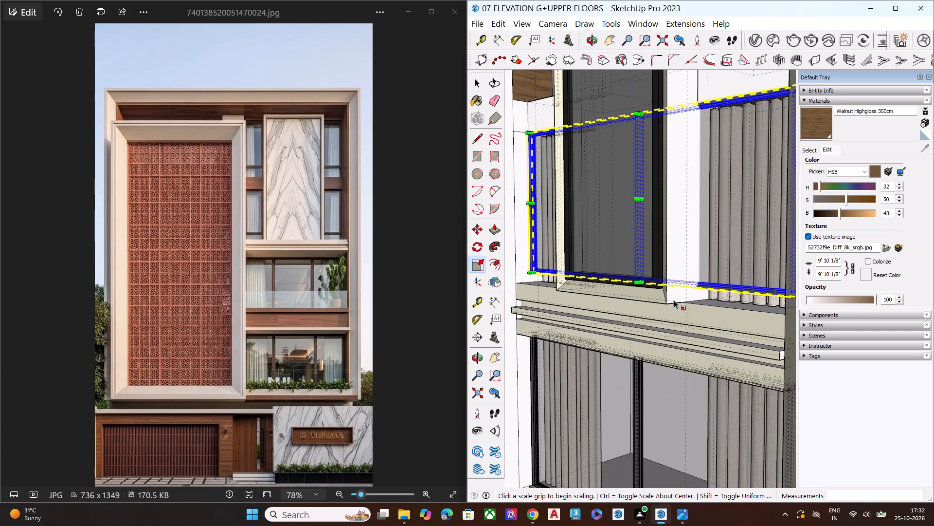
middle_drag(625, 295, 867, 297)
middle_drag(593, 324, 791, 295)
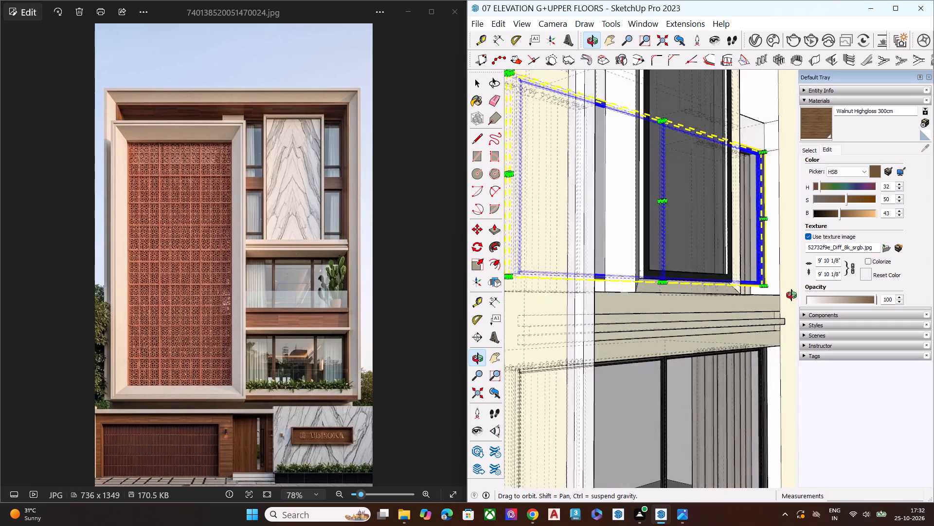
middle_drag(791, 295, 800, 302)
scroll(641, 301, up, 11)
click(690, 255)
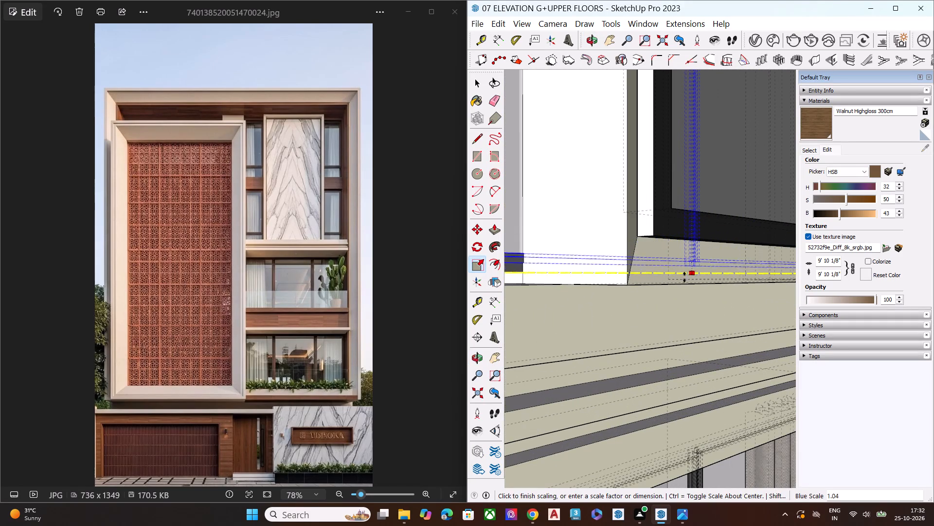
click(679, 287)
key(space)
Clear the door selection and turn off the display of back edges, with the facade in view.
scroll(533, 285, down, 8)
scroll(580, 279, up, 2)
scroll(588, 273, down, 2)
scroll(588, 273, up, 1)
scroll(588, 273, down, 1)
scroll(588, 273, up, 1)
scroll(588, 273, down, 5)
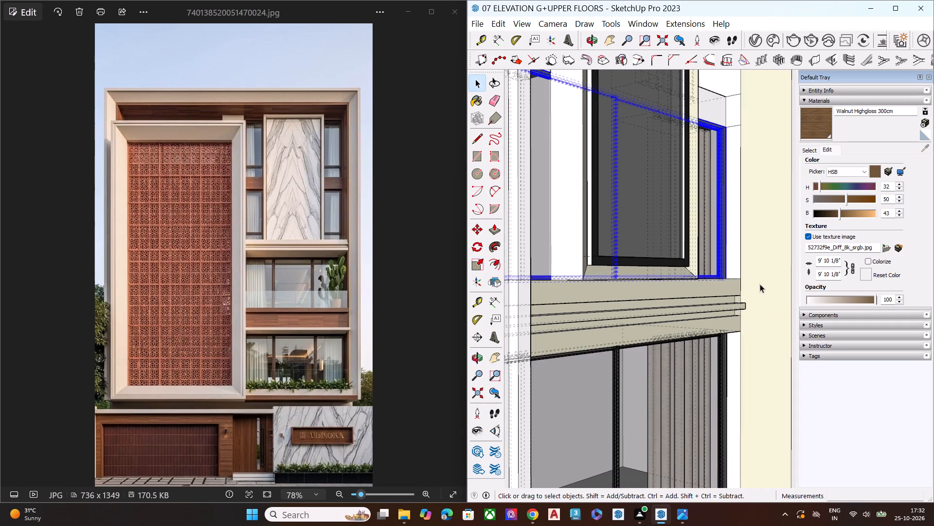
scroll(681, 280, down, 3)
scroll(641, 280, up, 2)
scroll(637, 280, down, 4)
click(765, 264)
scroll(747, 282, down, 7)
scroll(724, 311, up, 1)
middle_drag(723, 311, 517, 323)
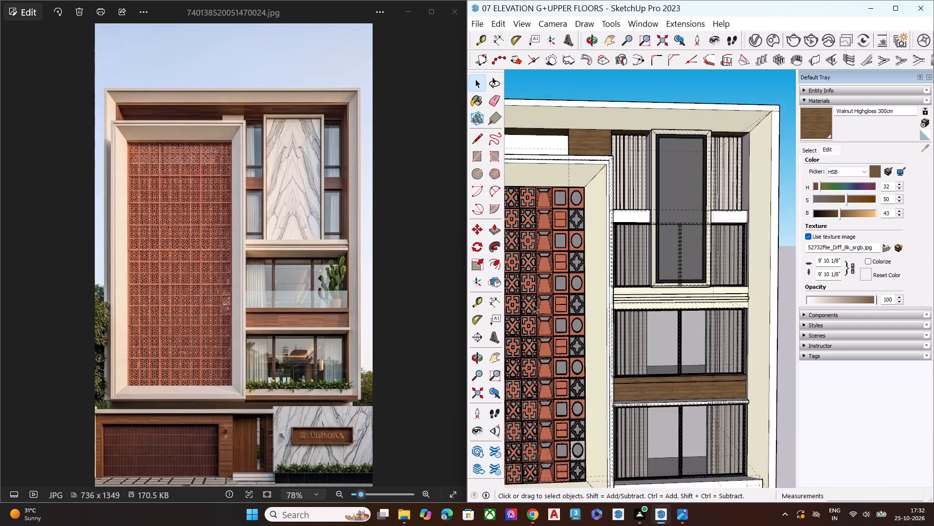
scroll(546, 290, up, 1)
scroll(543, 292, down, 6)
click(716, 302)
key(k)
click(710, 312)
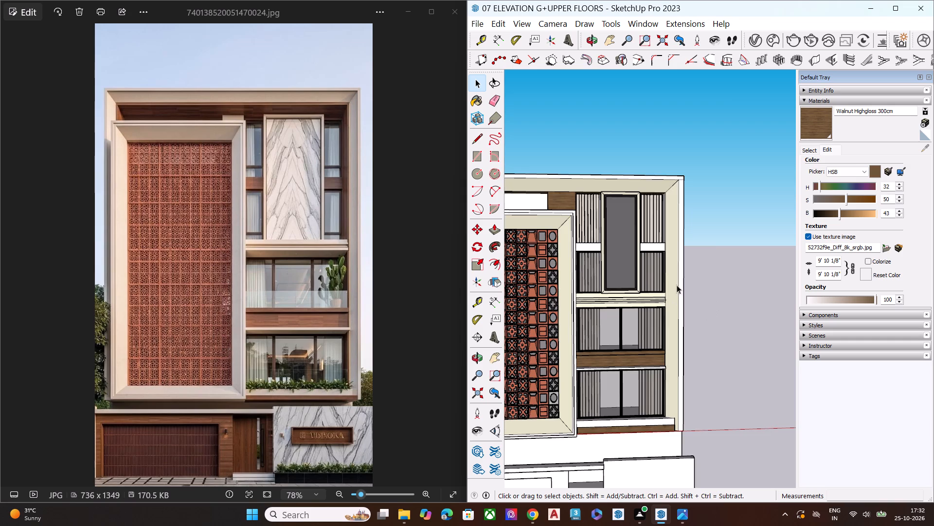
Delete the copied sliding door from the curtained opening below the white band beside the tall grey panel.
scroll(653, 255, up, 14)
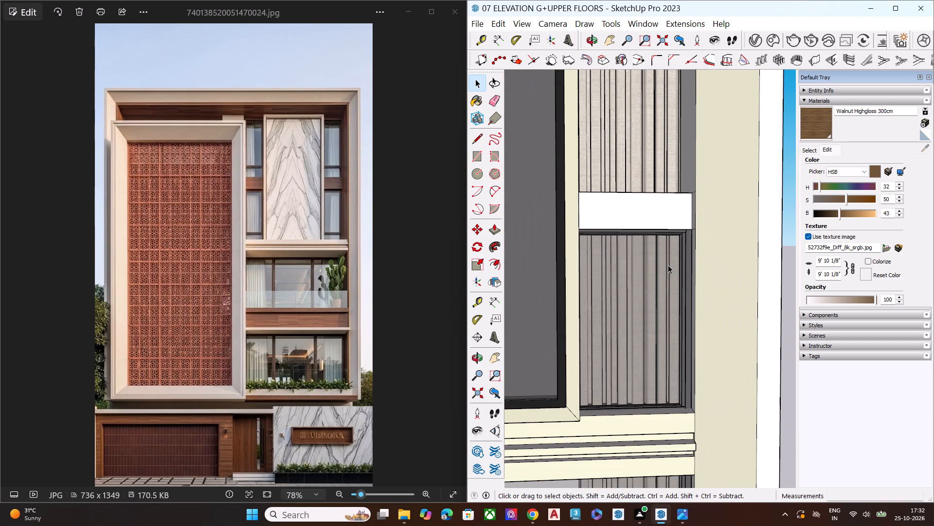
scroll(668, 265, up, 1)
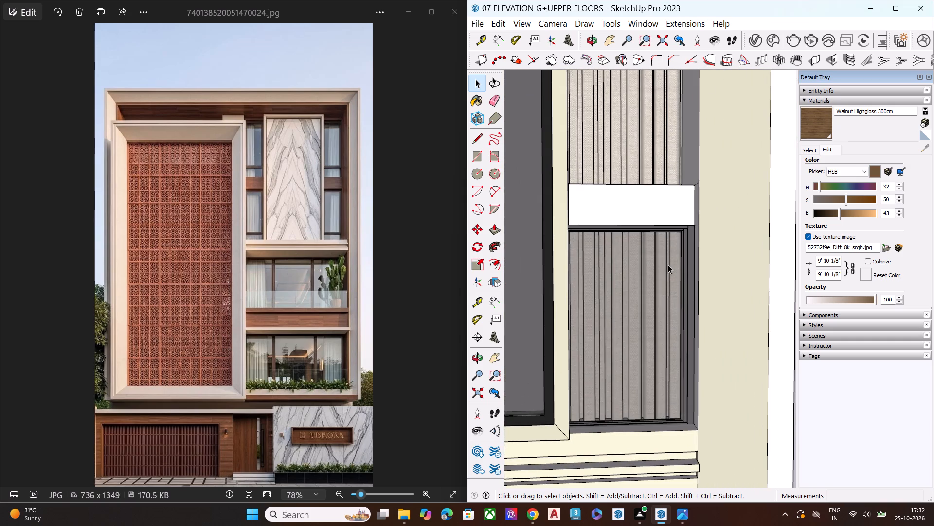
click(688, 253)
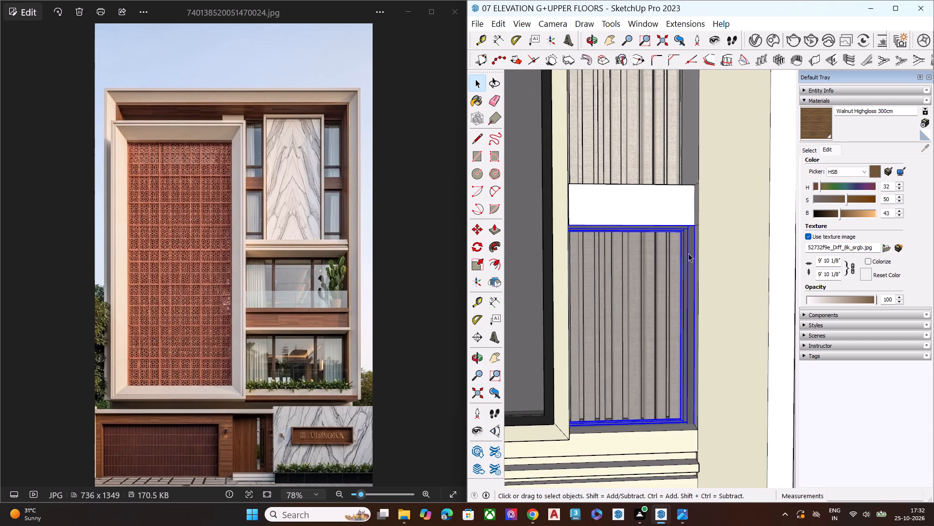
key(Delete)
Import the narrow black-framed window model JA-70x250.skp from the Downloads folder.
scroll(683, 281, down, 6)
scroll(674, 298, up, 1)
scroll(674, 299, down, 11)
middle_drag(646, 357, 606, 281)
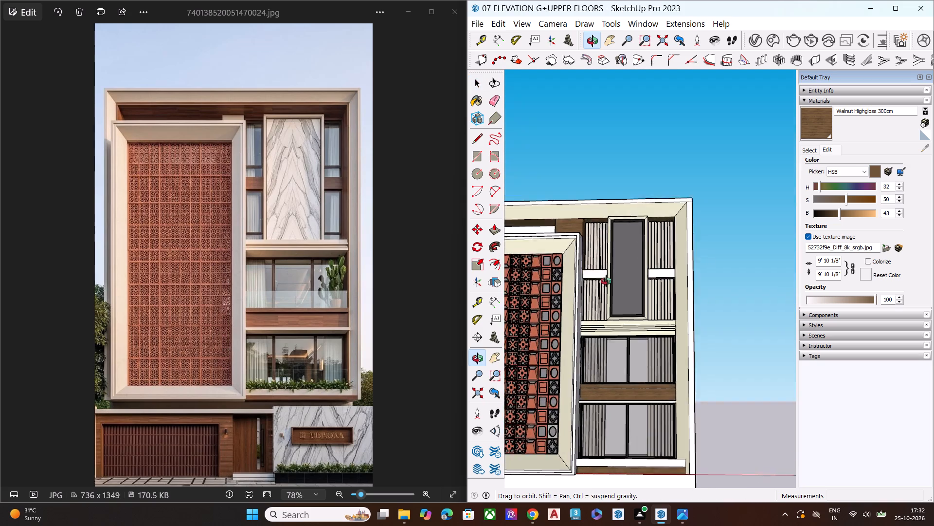
middle_drag(606, 281, 616, 268)
key(space)
scroll(597, 309, up, 7)
middle_drag(597, 333, 611, 401)
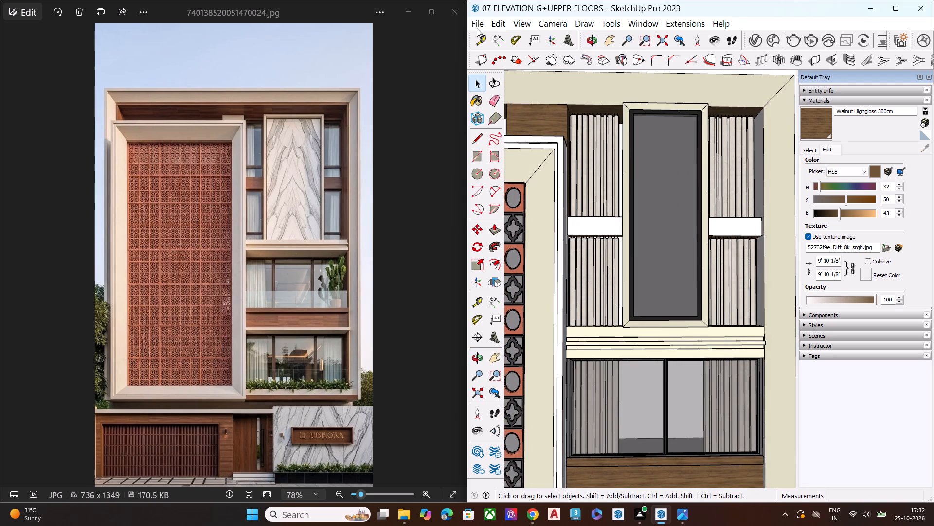
click(479, 23)
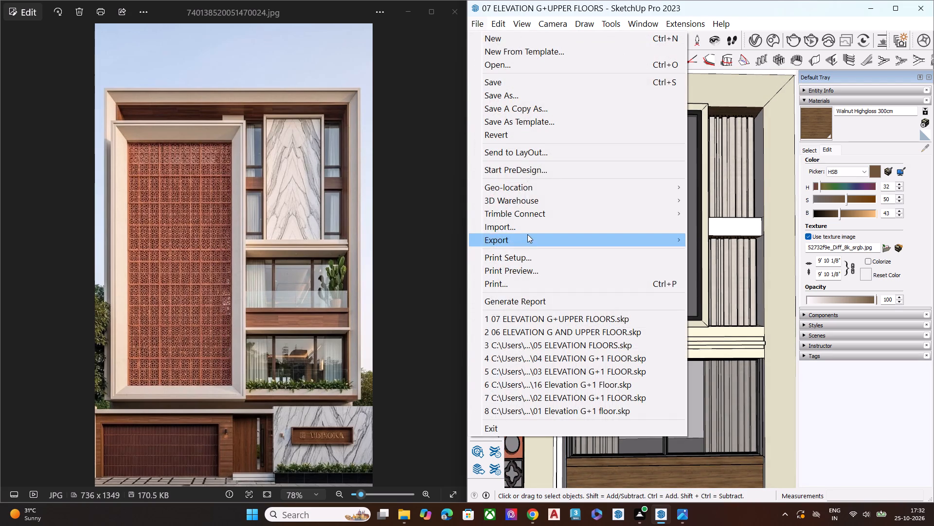
click(532, 227)
scroll(647, 308, down, 4)
key(3)
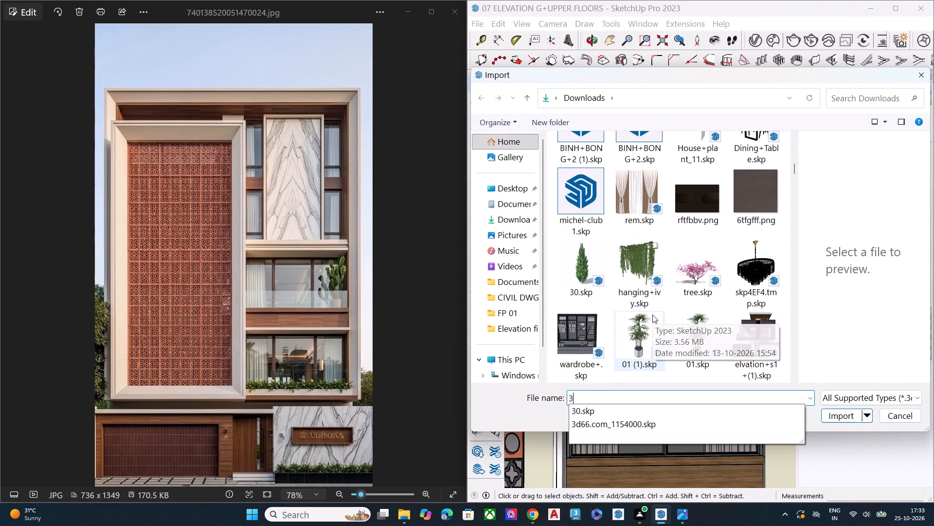
scroll(650, 306, down, 3)
scroll(648, 297, up, 1)
scroll(646, 313, down, 11)
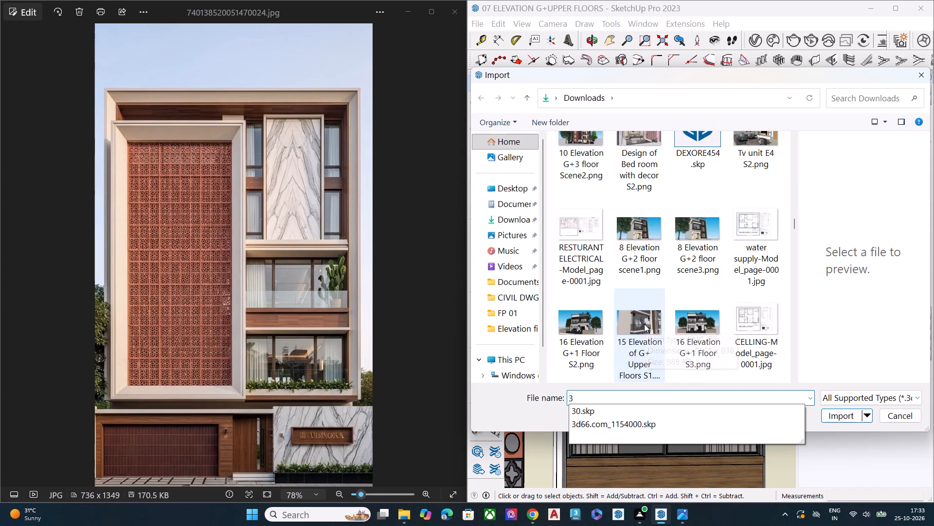
scroll(644, 324, down, 18)
scroll(663, 295, down, 5)
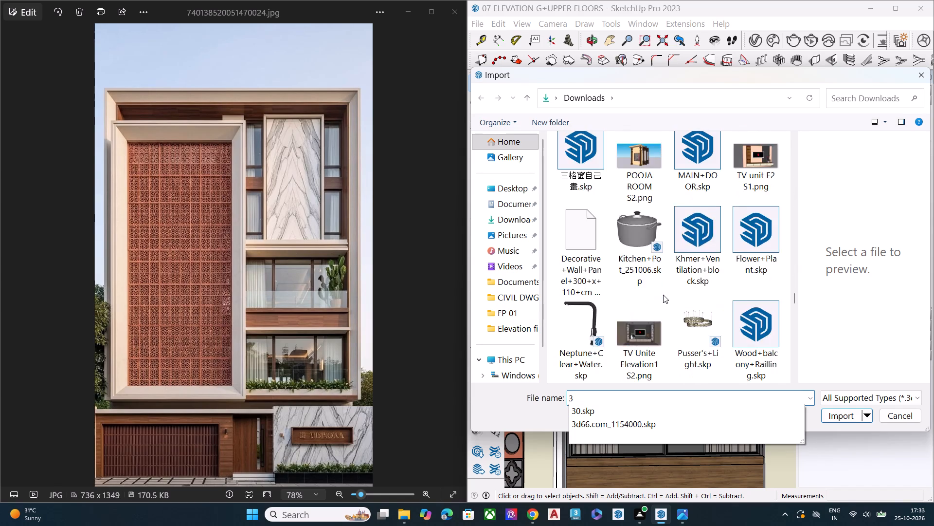
scroll(663, 295, down, 1)
scroll(663, 295, up, 1)
scroll(663, 295, down, 10)
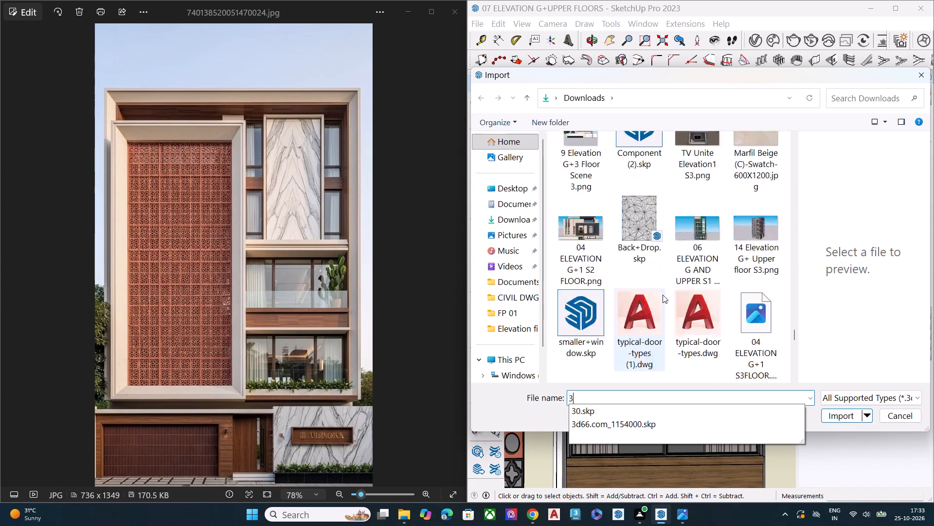
scroll(663, 295, down, 9)
scroll(641, 294, up, 1)
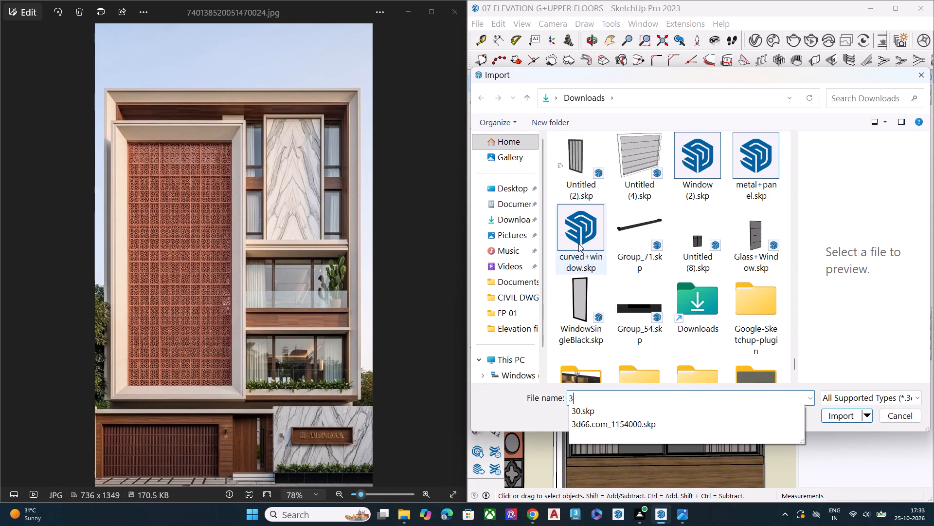
scroll(578, 209, up, 2)
click(588, 327)
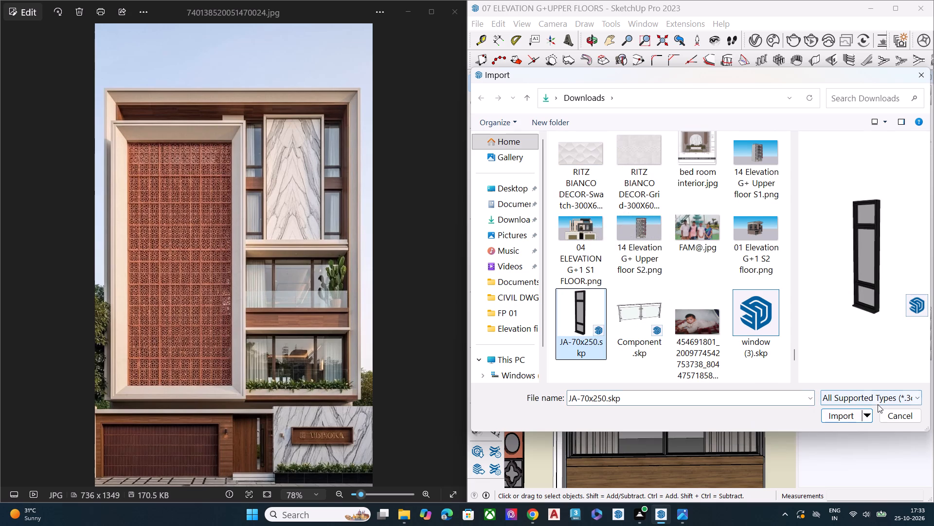
click(842, 417)
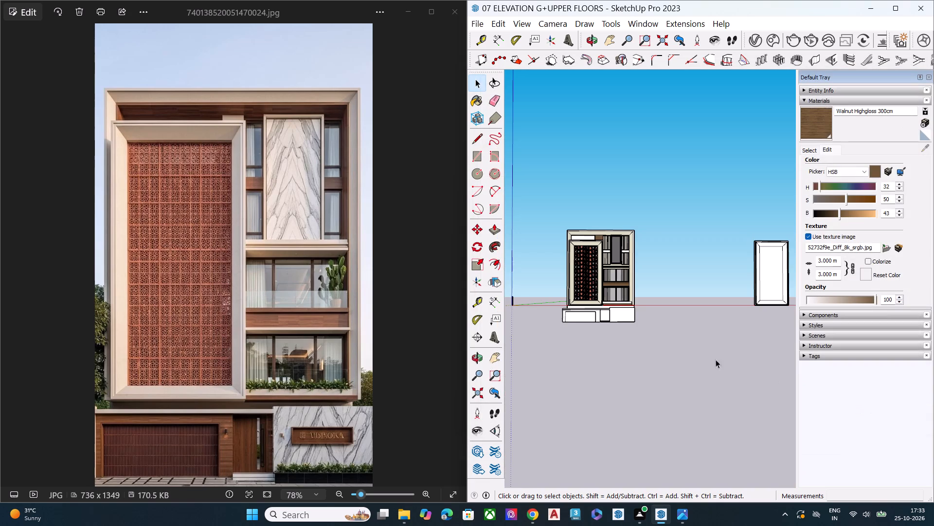
Examine the model from the front, back and sides to locate the imported window.
scroll(641, 346, down, 1)
scroll(654, 358, up, 1)
scroll(561, 349, down, 4)
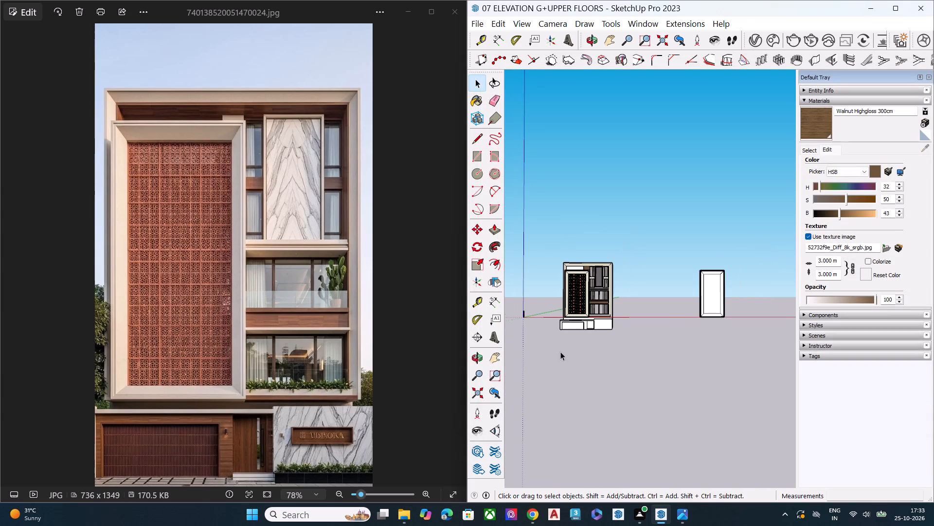
middle_drag(576, 319, 330, 445)
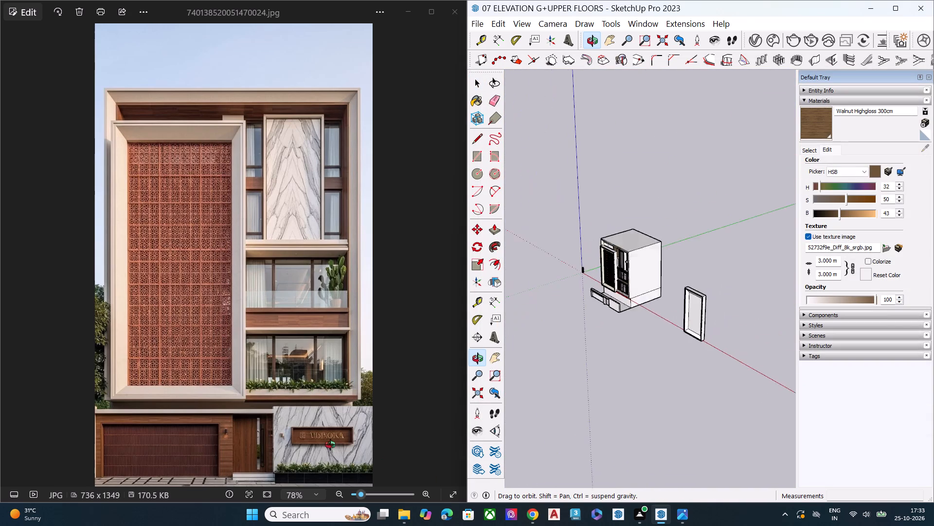
middle_drag(330, 445, 898, 326)
scroll(656, 331, down, 2)
scroll(656, 331, up, 1)
scroll(655, 331, down, 4)
middle_drag(601, 362, 933, 427)
scroll(583, 252, up, 1)
middle_drag(583, 252, 852, 247)
middle_drag(663, 323, 428, 314)
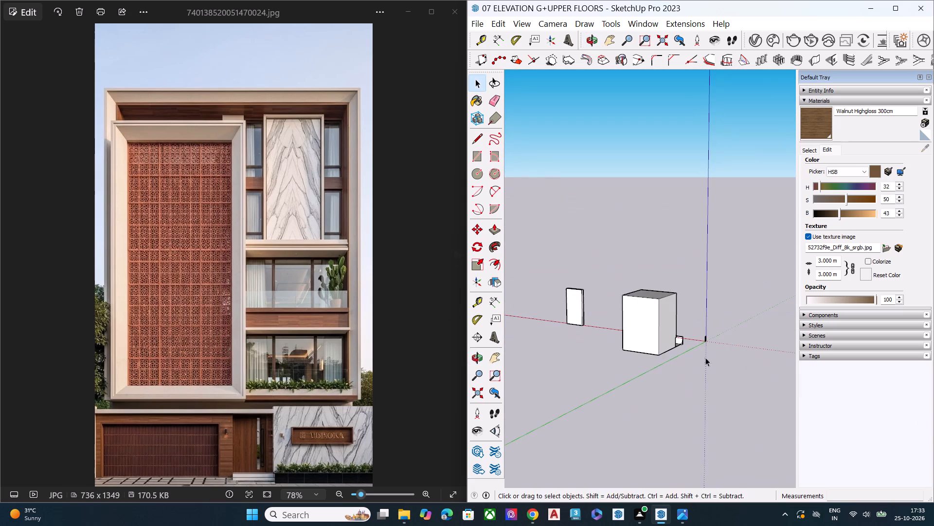
middle_drag(706, 357, 466, 312)
middle_drag(717, 360, 455, 307)
middle_drag(631, 302, 602, 424)
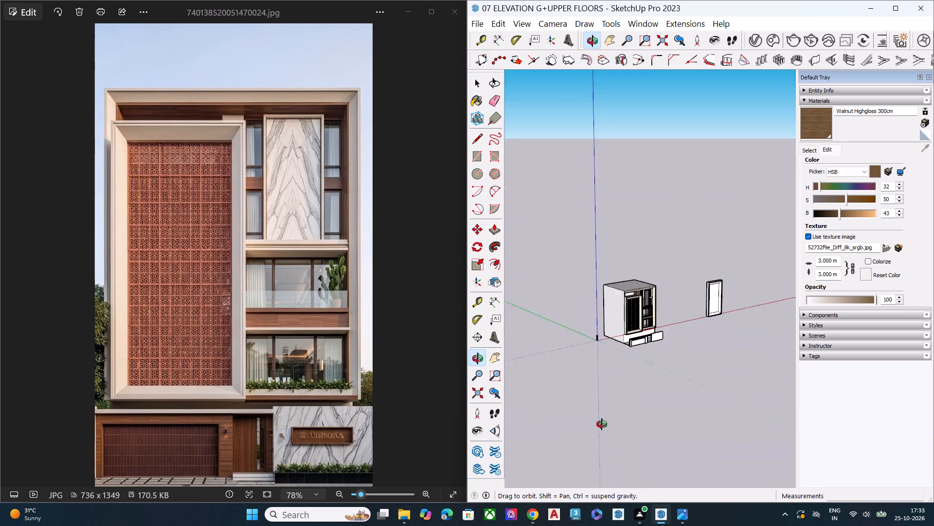
middle_drag(602, 424, 524, 453)
scroll(652, 321, up, 2)
scroll(651, 316, down, 1)
scroll(651, 316, up, 7)
scroll(640, 348, down, 2)
scroll(640, 348, up, 3)
key(space)
scroll(638, 337, up, 7)
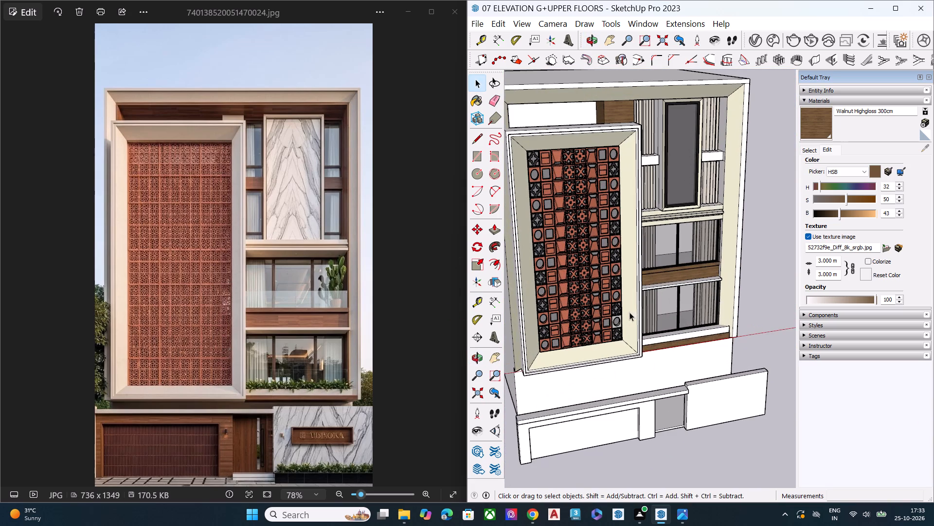
Import the JA-70x250.skp window model from the Downloads folder again.
click(478, 26)
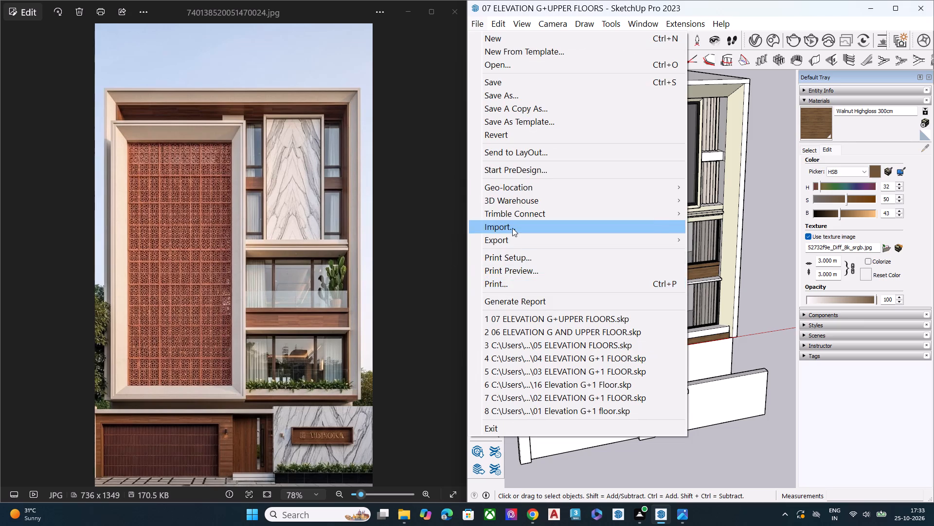
click(512, 228)
scroll(622, 290, down, 10)
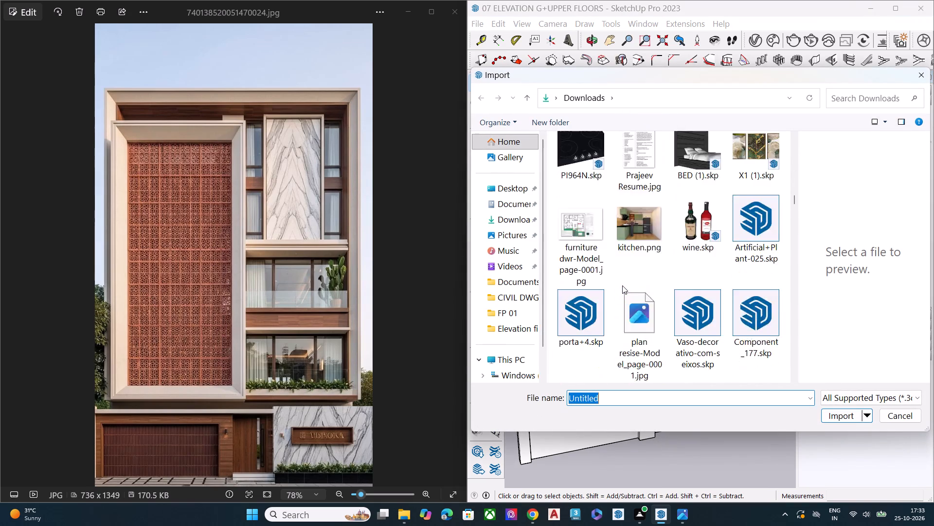
scroll(622, 285, down, 1)
scroll(622, 285, up, 1)
scroll(622, 285, down, 17)
scroll(622, 285, down, 10)
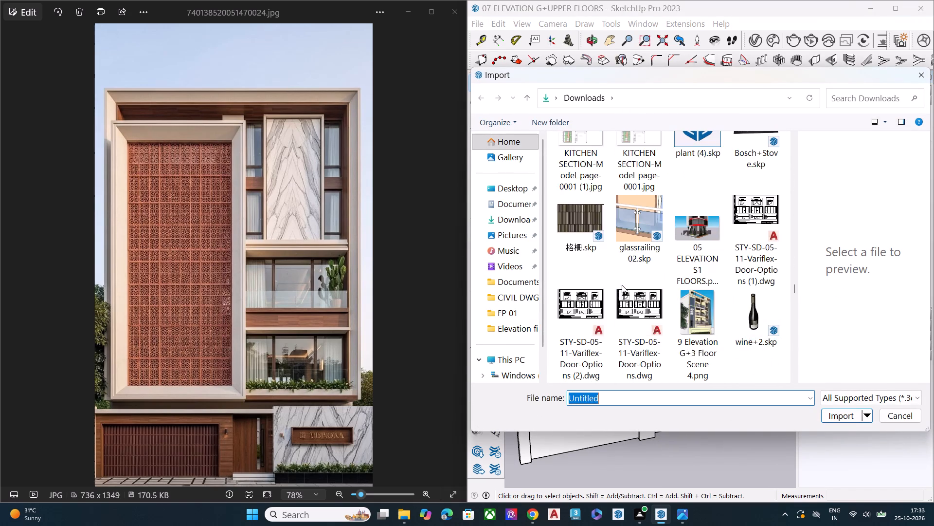
scroll(622, 285, down, 6)
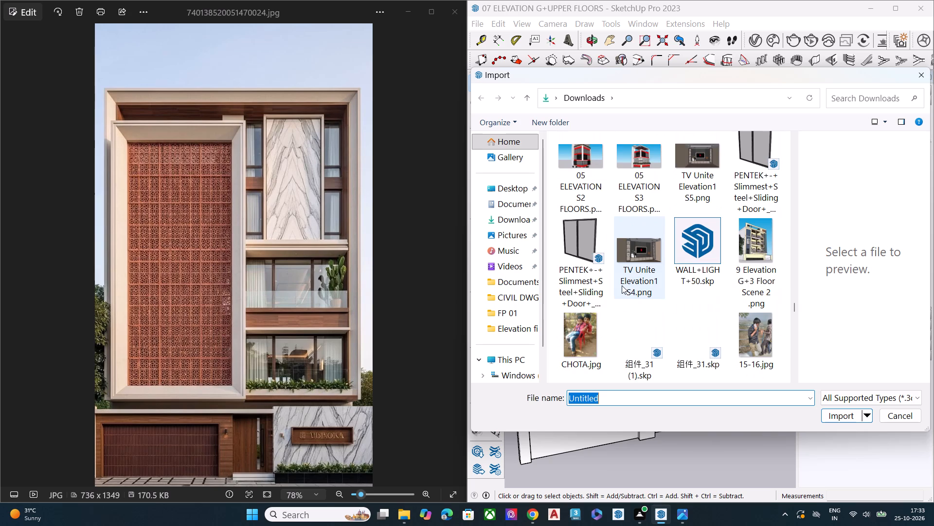
scroll(622, 285, down, 3)
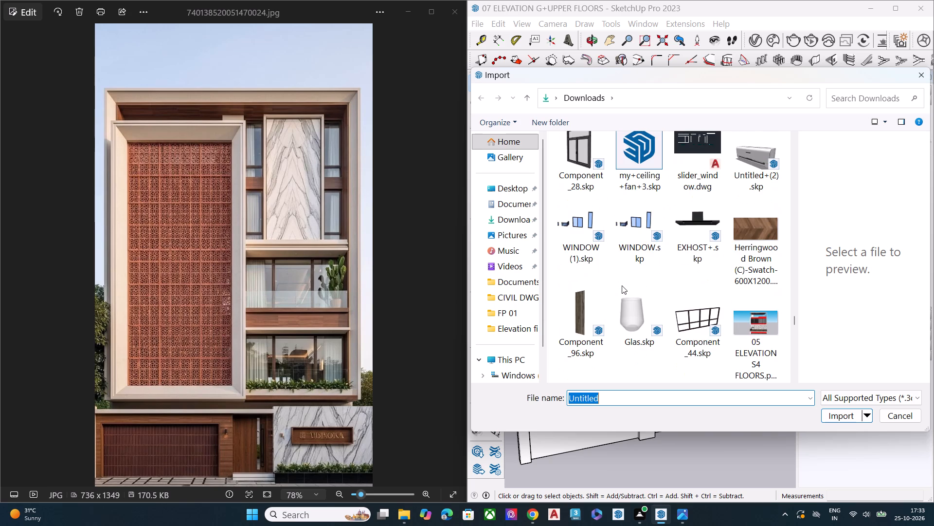
scroll(622, 285, down, 5)
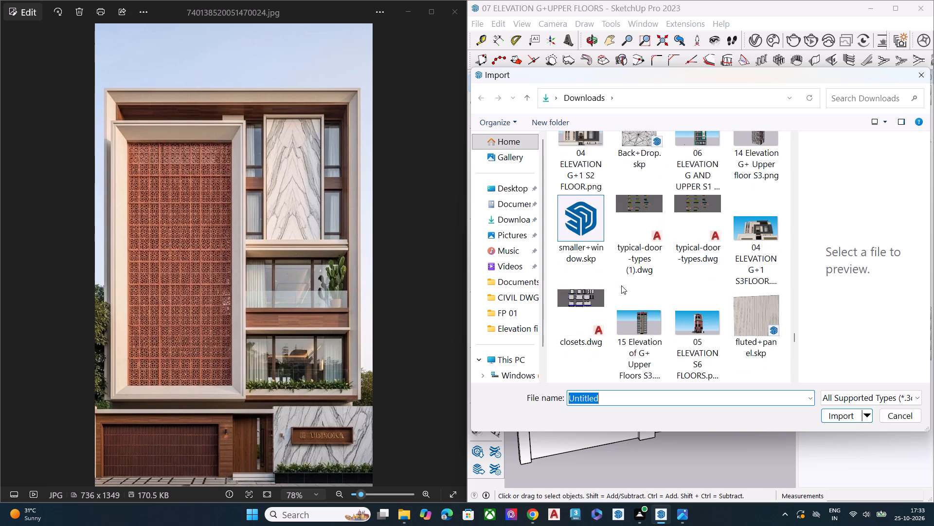
scroll(621, 285, down, 5)
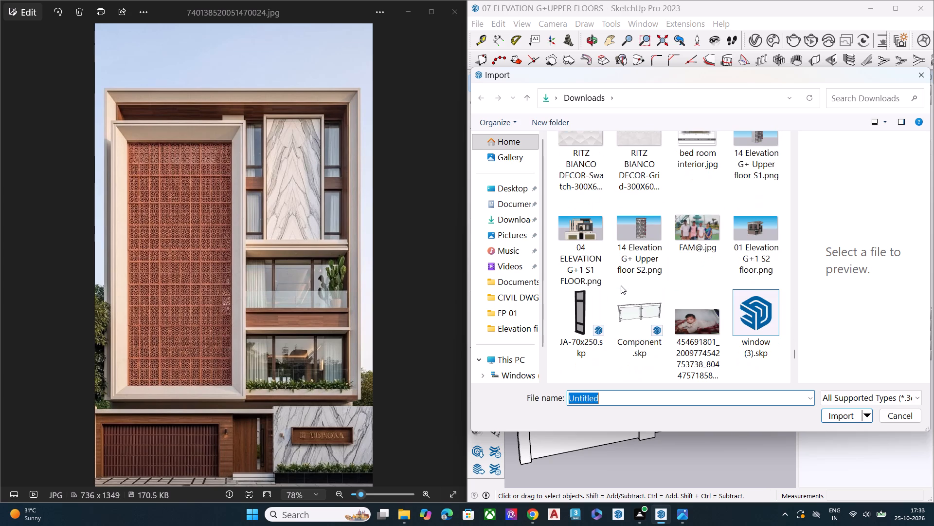
click(574, 311)
click(841, 419)
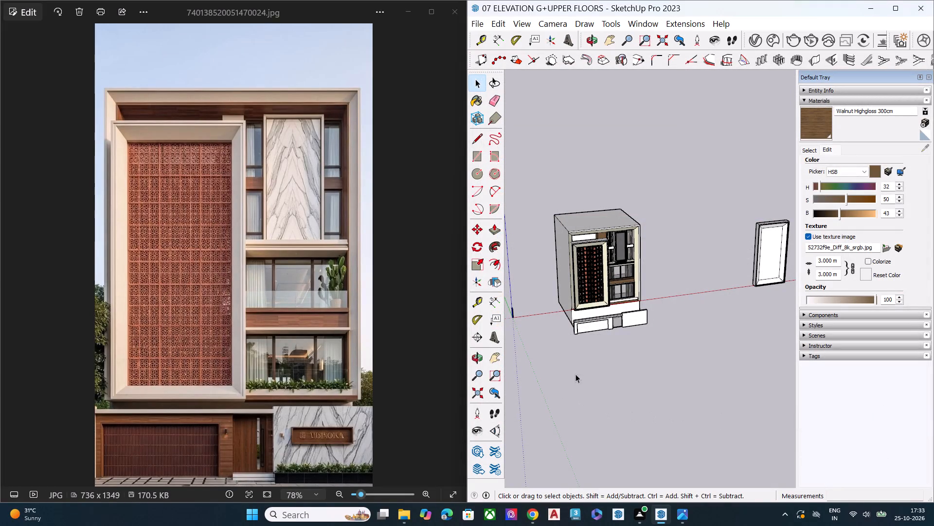
Delete the spare white frame standing apart from the building along the red axis.
scroll(681, 336, down, 5)
middle_drag(607, 395, 916, 381)
middle_drag(667, 394, 848, 269)
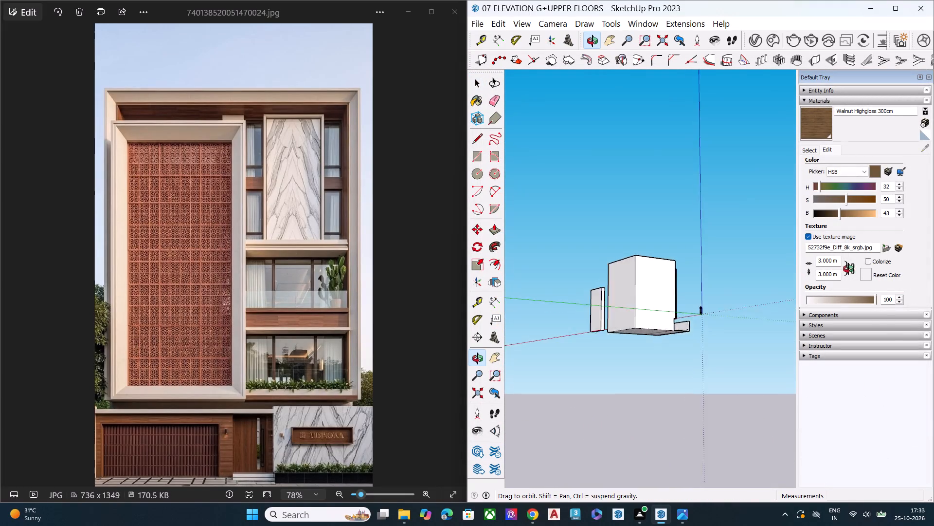
middle_drag(848, 269, 503, 423)
scroll(715, 332, up, 8)
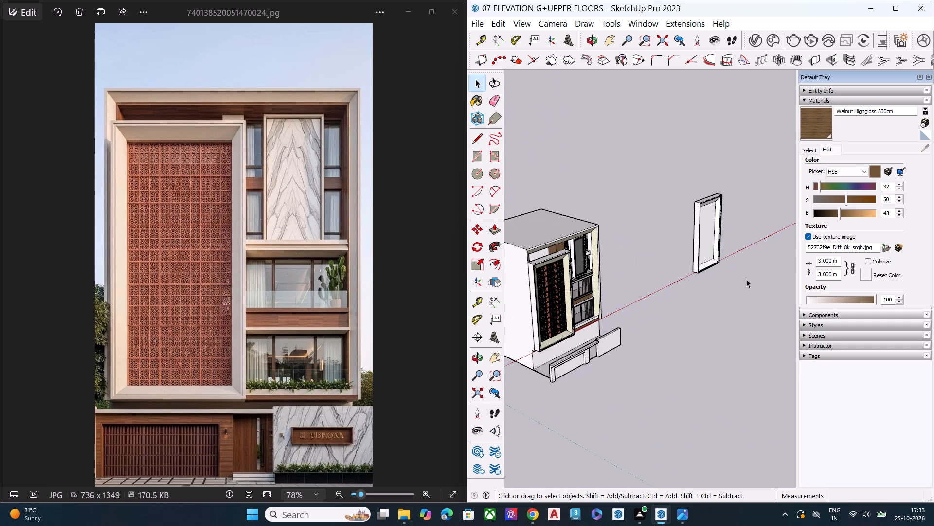
drag(745, 287, 656, 161)
key(Delete)
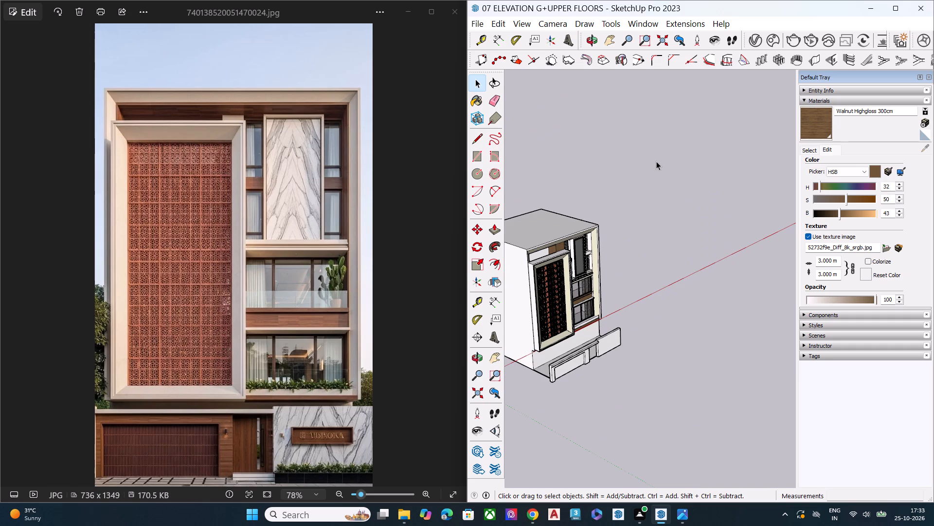
Import the JA-70x250.skp narrow window model from the Downloads folder once more.
click(476, 21)
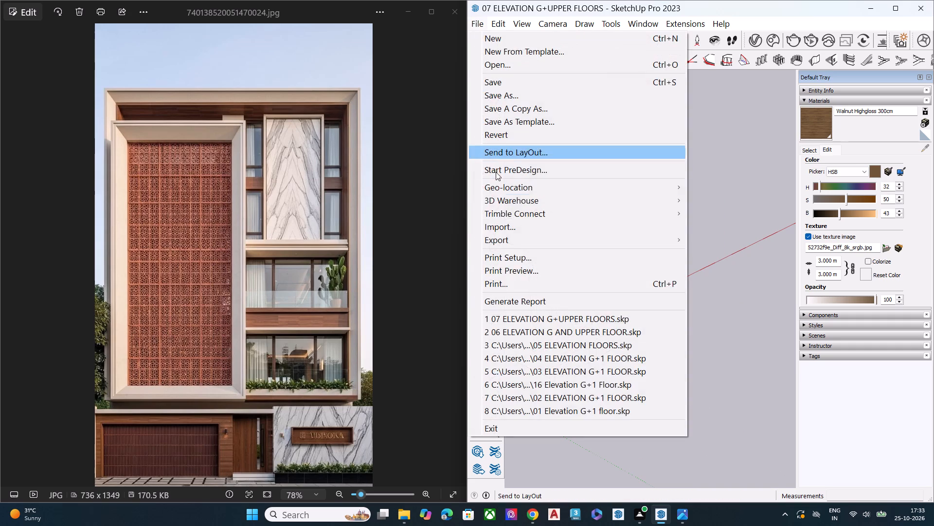
click(504, 232)
scroll(683, 289, down, 7)
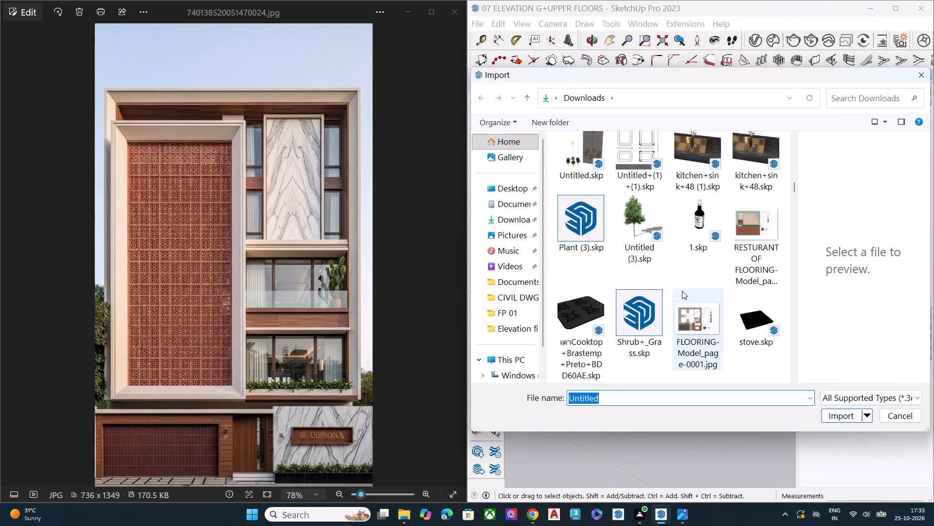
scroll(682, 291, down, 10)
scroll(629, 288, down, 8)
scroll(612, 300, up, 1)
scroll(612, 300, down, 3)
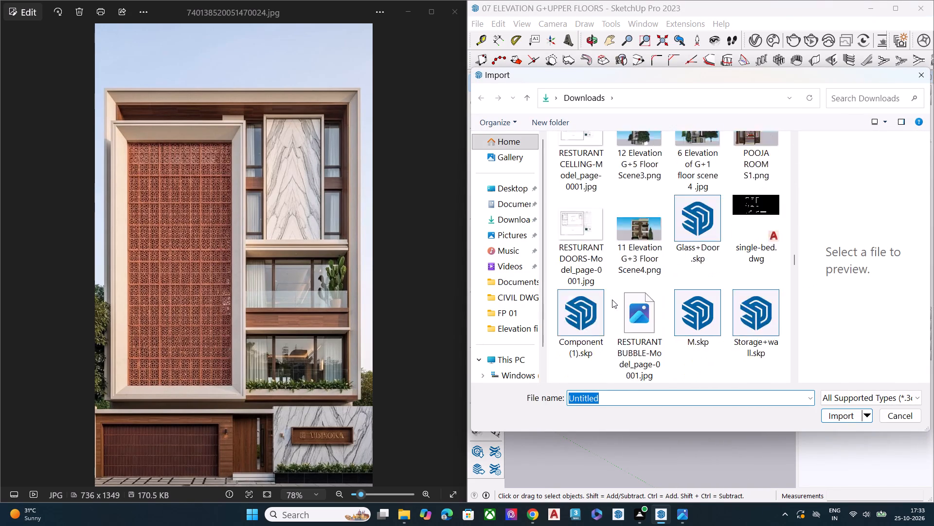
scroll(612, 300, down, 16)
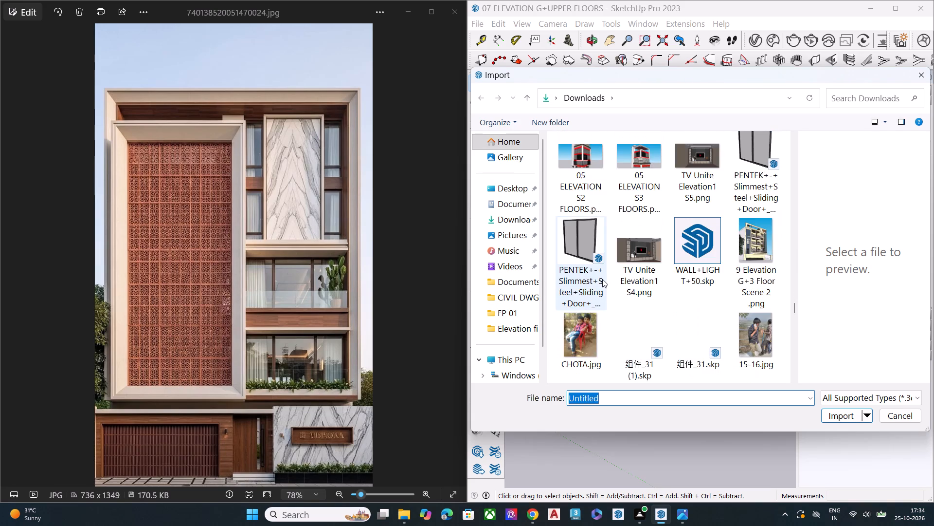
scroll(602, 279, down, 19)
scroll(602, 279, up, 2)
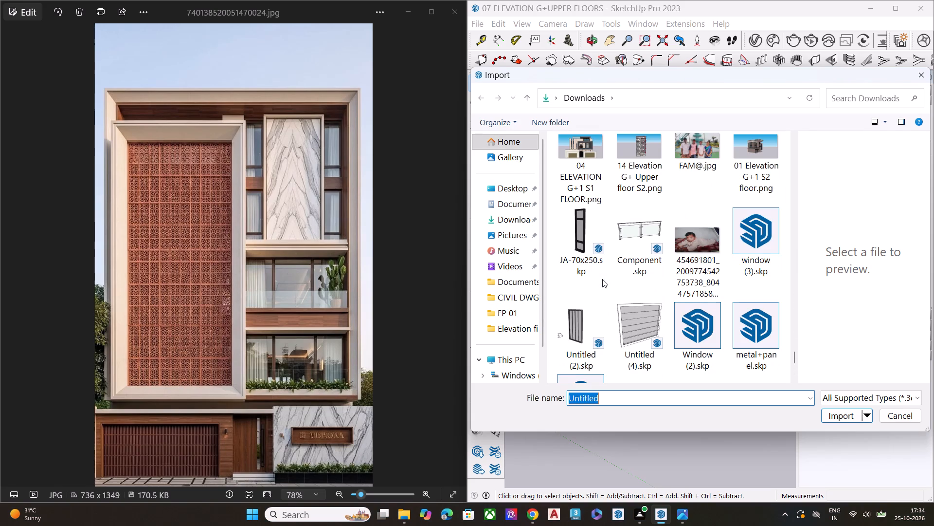
click(577, 232)
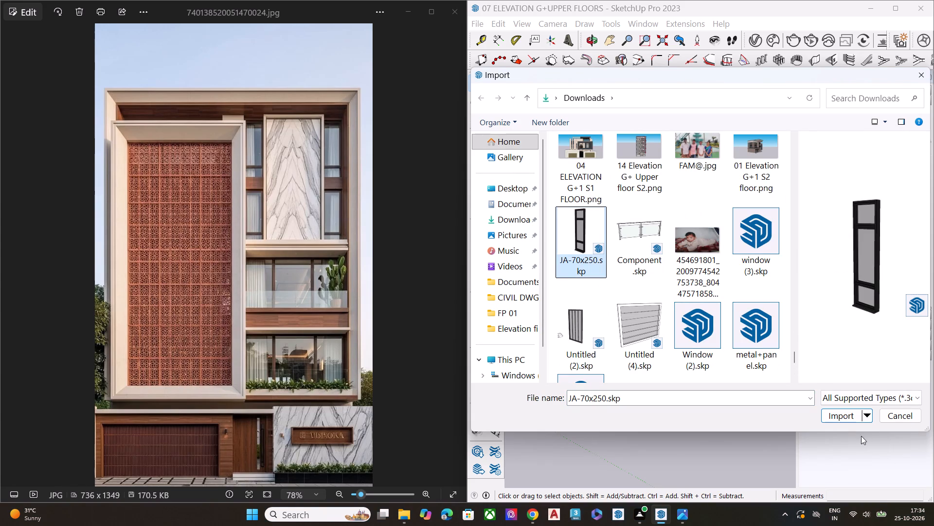
click(832, 420)
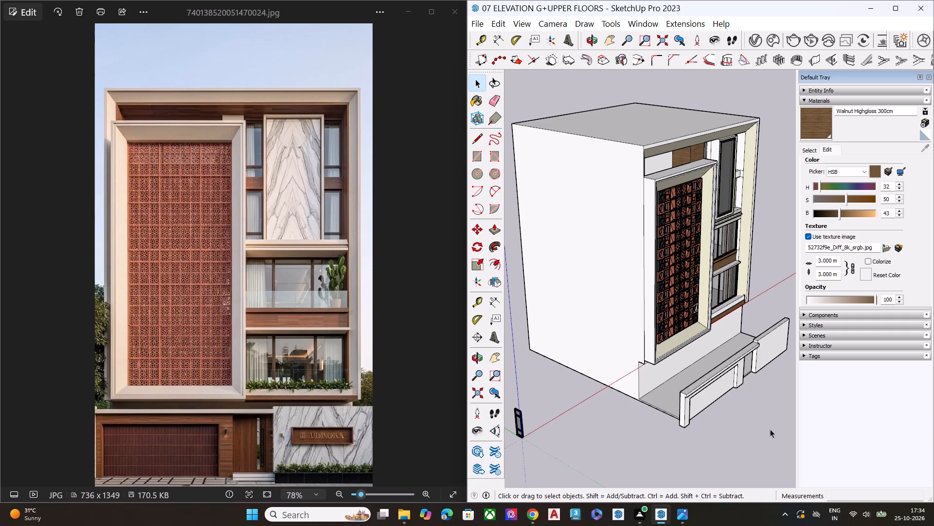
Move the overlapping imported windows at the axes origin apart so that each copy stands separately.
scroll(682, 375, down, 4)
middle_drag(640, 424, 747, 356)
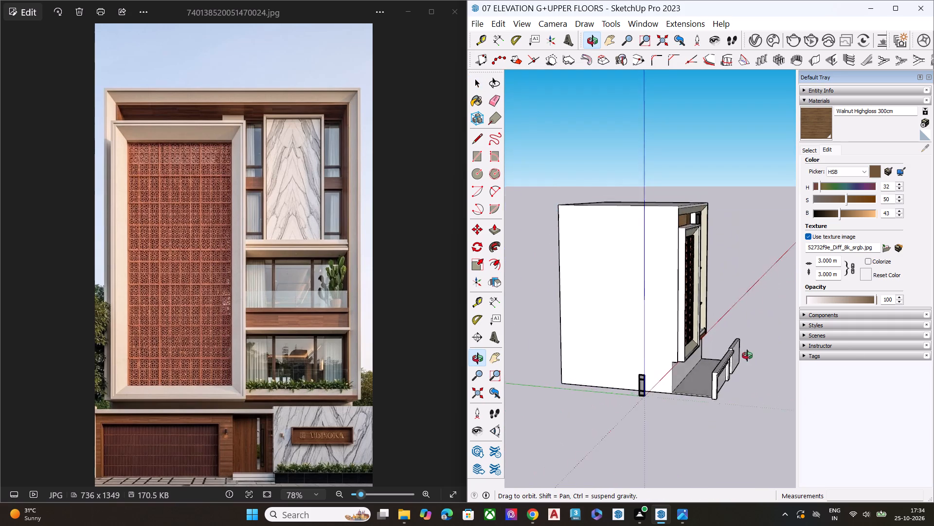
middle_drag(747, 356, 684, 358)
scroll(720, 381, up, 1)
key(space)
key(space)
key(space)
middle_drag(713, 422, 579, 418)
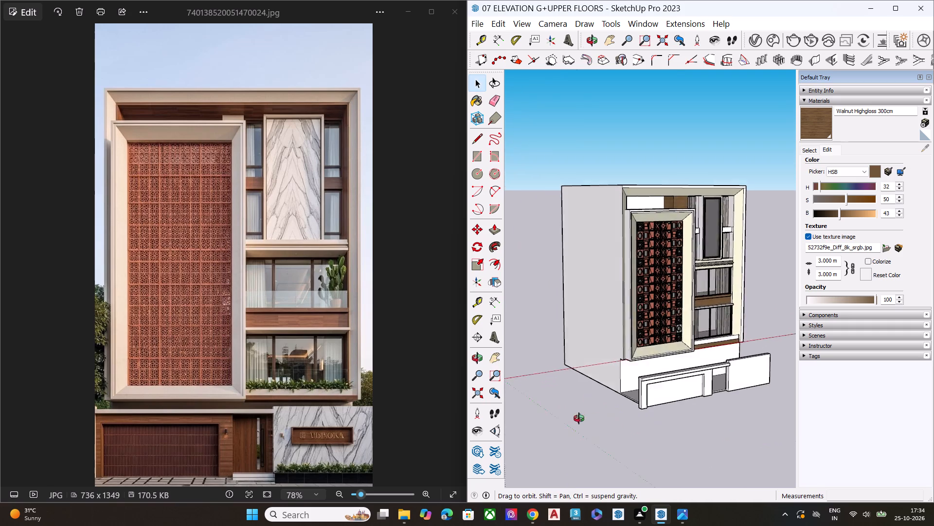
middle_drag(579, 418, 716, 411)
scroll(568, 394, up, 8)
scroll(614, 352, down, 1)
scroll(614, 351, up, 3)
scroll(614, 351, down, 1)
scroll(614, 351, up, 6)
click(602, 359)
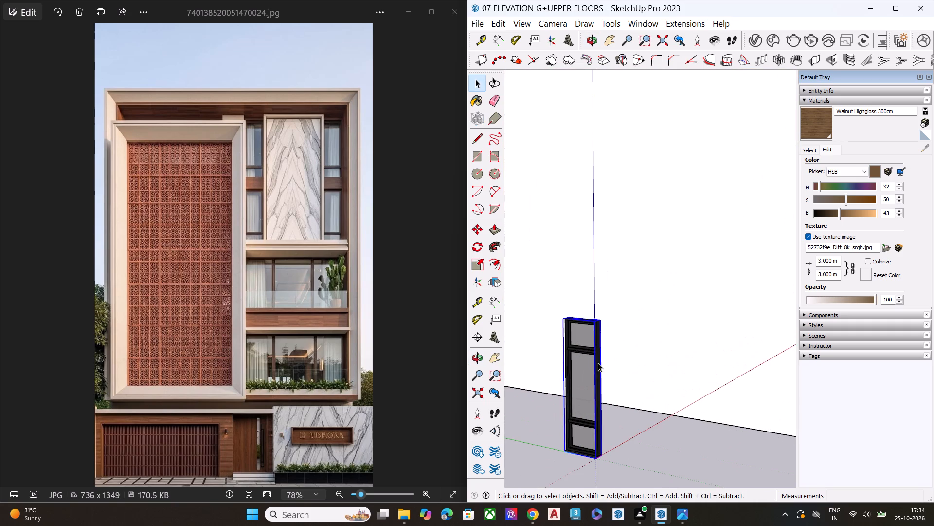
middle_drag(596, 375, 590, 431)
key(m)
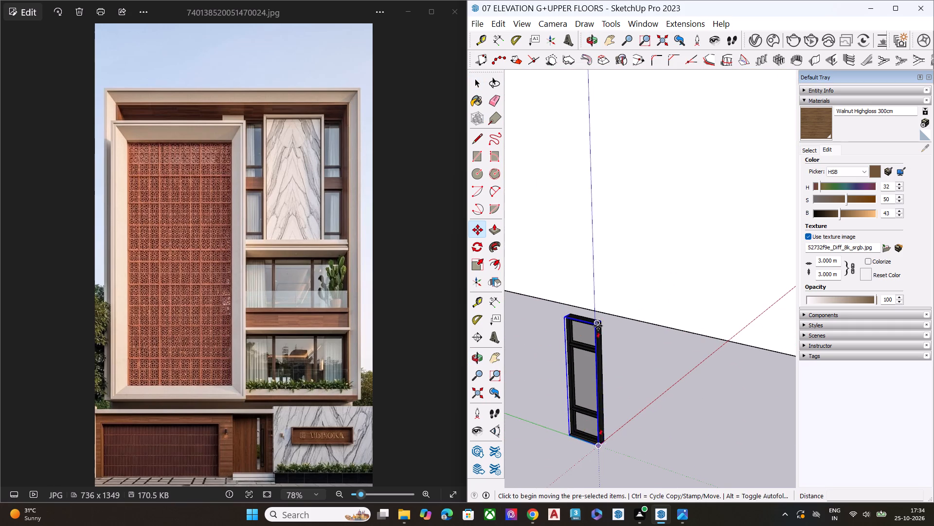
drag(598, 326, 629, 337)
click(530, 371)
click(605, 320)
drag(600, 324, 608, 321)
scroll(636, 347, down, 9)
key(space)
click(625, 337)
scroll(627, 345, up, 1)
scroll(627, 345, down, 3)
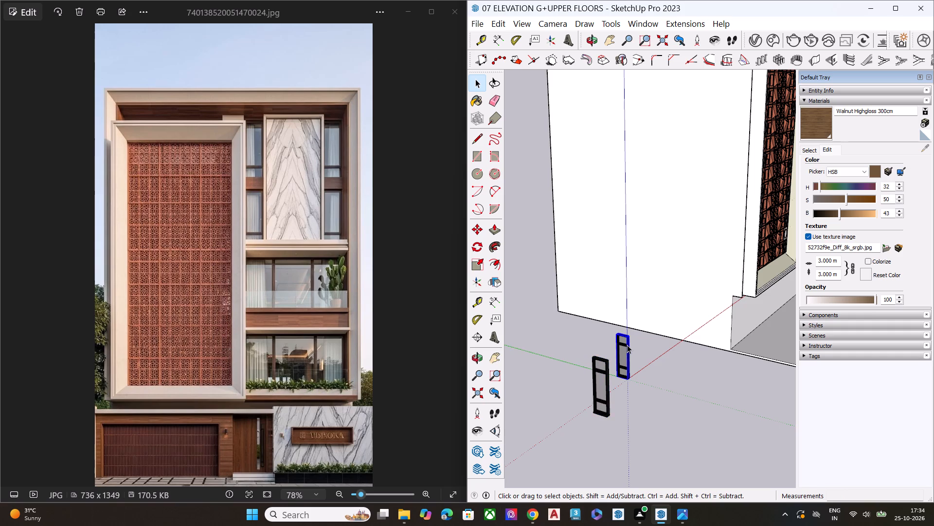
scroll(627, 345, up, 4)
key(m)
click(630, 336)
click(657, 412)
key(space)
scroll(634, 351, up, 5)
click(627, 348)
key(m)
click(622, 332)
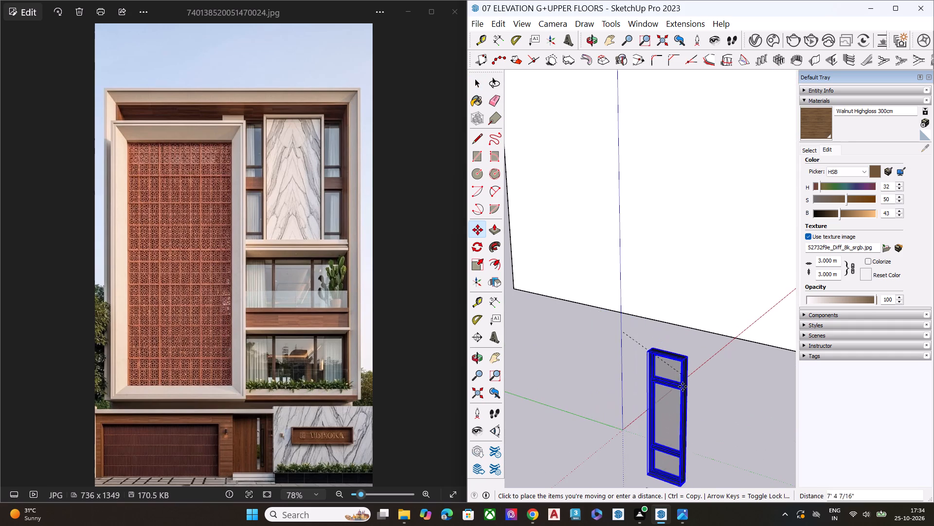
scroll(573, 286, down, 7)
click(585, 311)
Delete two of the three separated window copies, keeping the one nearest the building's side wall.
key(space)
click(618, 371)
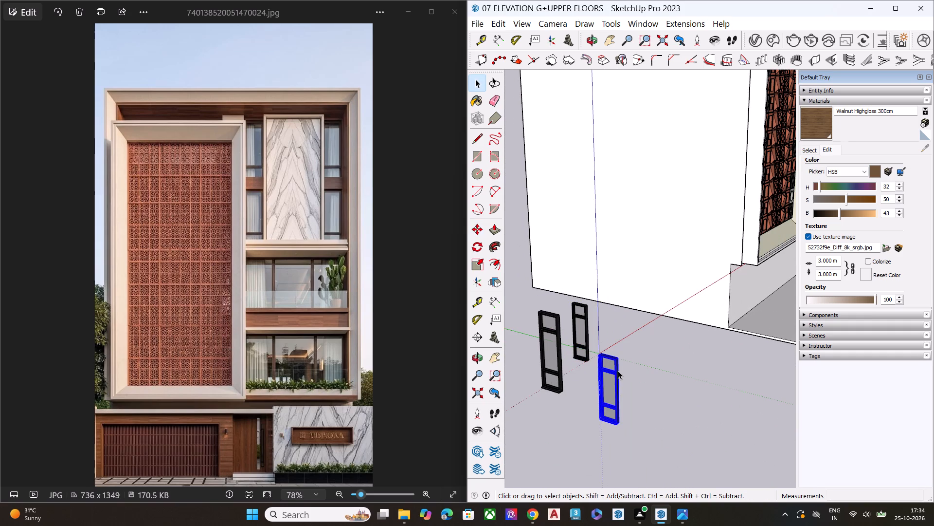
key(Delete)
click(550, 372)
key(Delete)
Rotate the remaining black-framed window 90° on the ground plane about its bottom corner so it faces the facade's front.
scroll(599, 370, down, 2)
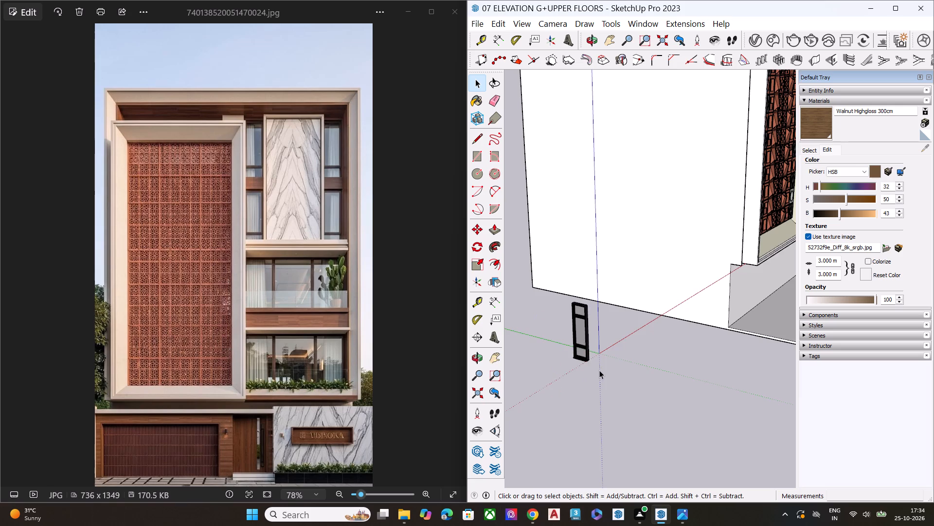
scroll(599, 370, down, 2)
scroll(625, 368, up, 4)
middle_drag(622, 371, 538, 393)
scroll(531, 338, down, 2)
scroll(531, 338, up, 2)
scroll(748, 378, down, 2)
scroll(757, 386, up, 1)
scroll(760, 388, down, 8)
scroll(569, 401, up, 1)
scroll(562, 396, down, 2)
scroll(562, 396, up, 1)
scroll(565, 394, down, 1)
scroll(569, 392, up, 8)
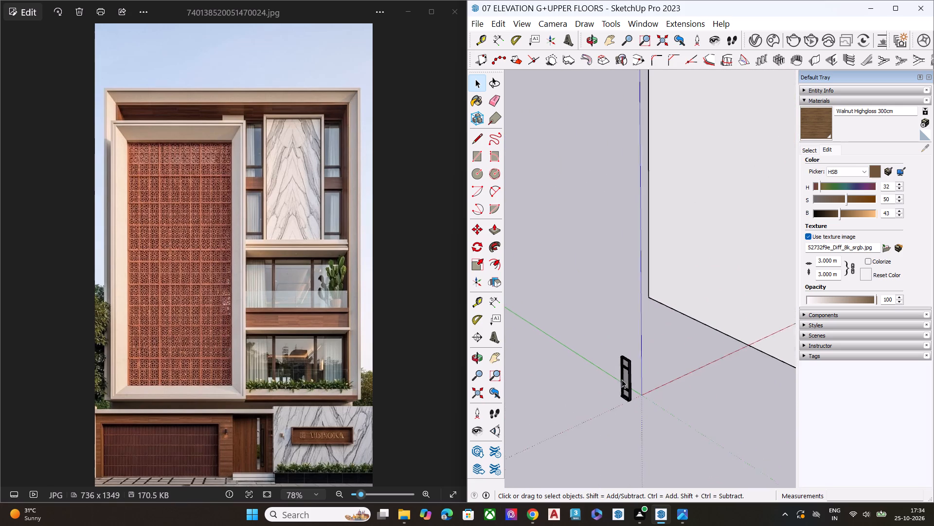
scroll(622, 379, up, 4)
key(q)
click(631, 425)
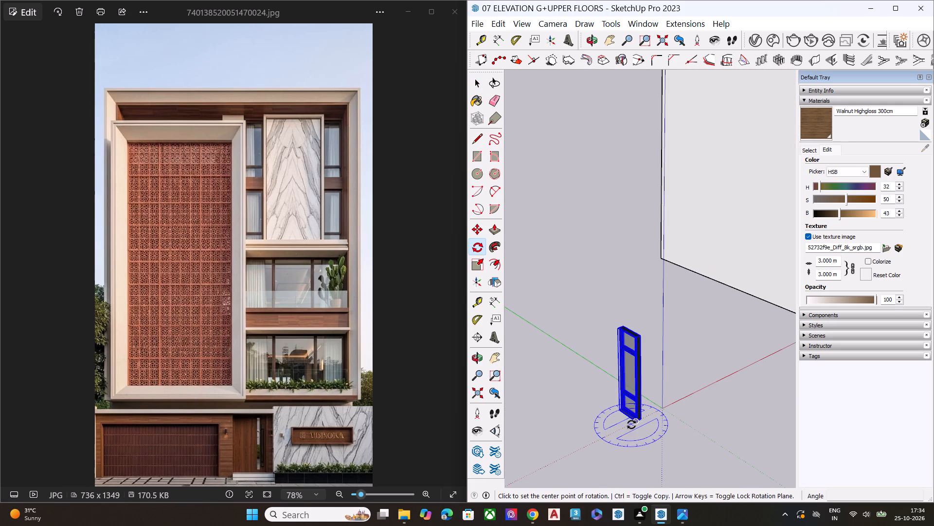
click(600, 440)
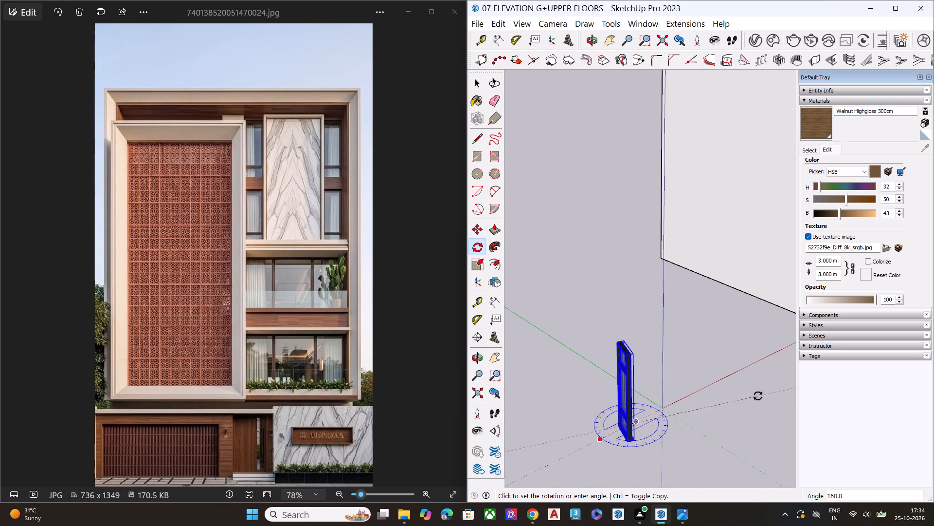
click(598, 444)
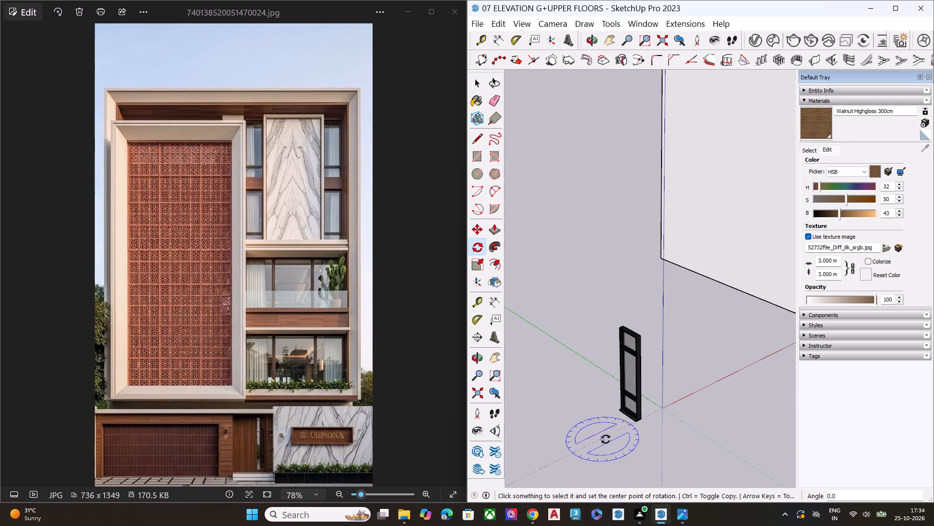
click(631, 420)
click(597, 443)
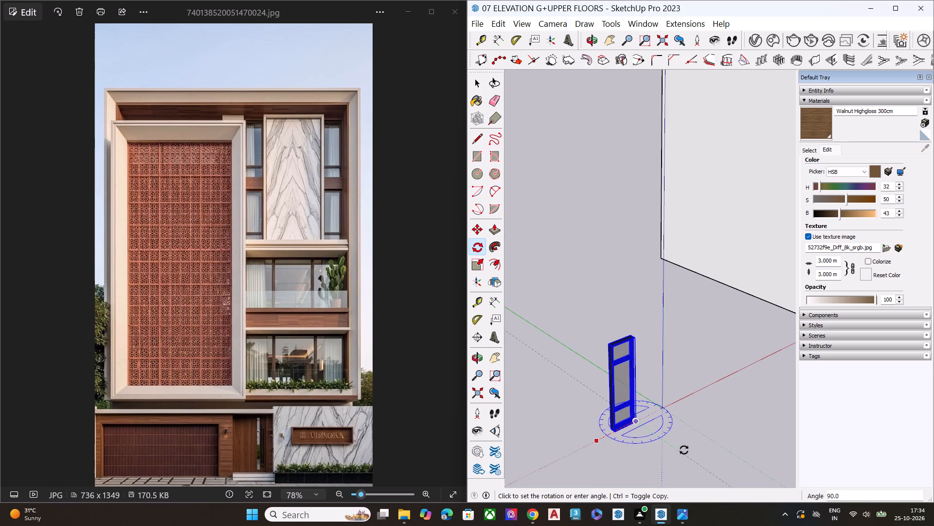
middle_drag(675, 454, 557, 473)
scroll(574, 470, down, 1)
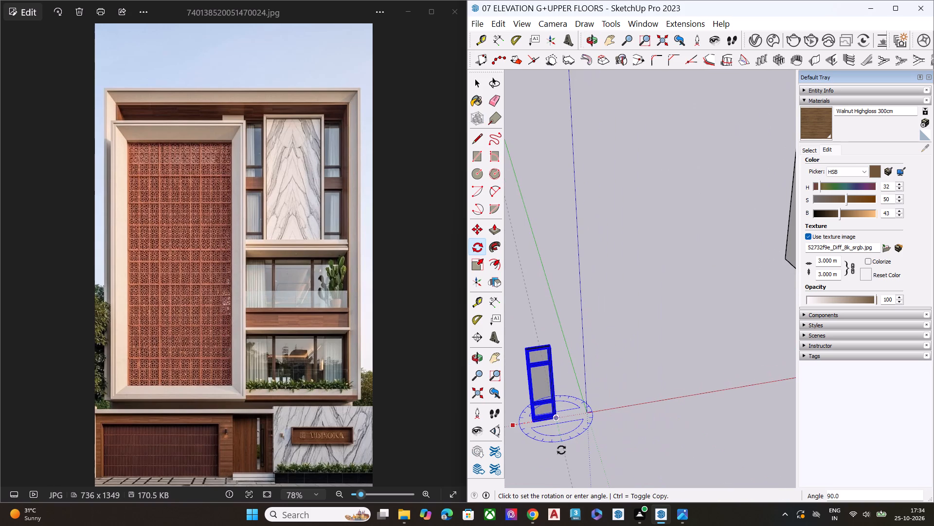
click(562, 443)
key(space)
click(564, 444)
Move the window by its top corner to the upper corner of the top-floor opening between the wood wall and tall panel.
scroll(521, 328, up, 7)
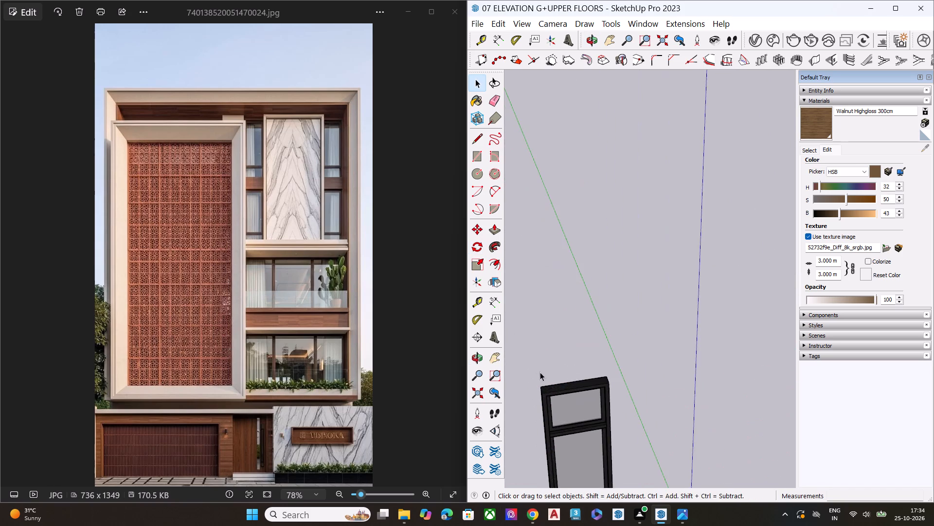
scroll(558, 393, down, 4)
click(581, 418)
key(m)
scroll(552, 387, up, 7)
click(546, 428)
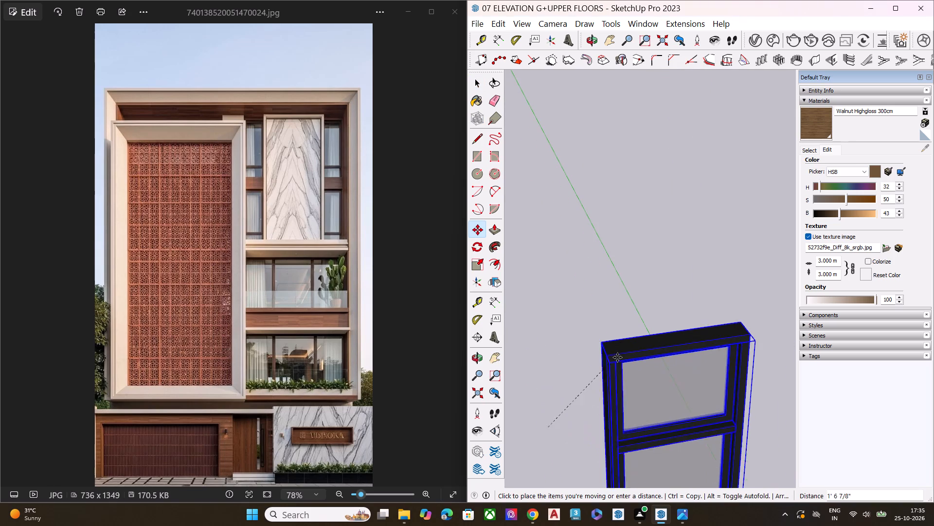
scroll(622, 355, down, 3)
scroll(623, 355, up, 1)
scroll(623, 355, down, 1)
scroll(623, 355, up, 1)
scroll(617, 359, down, 7)
scroll(572, 375, up, 1)
scroll(571, 376, down, 12)
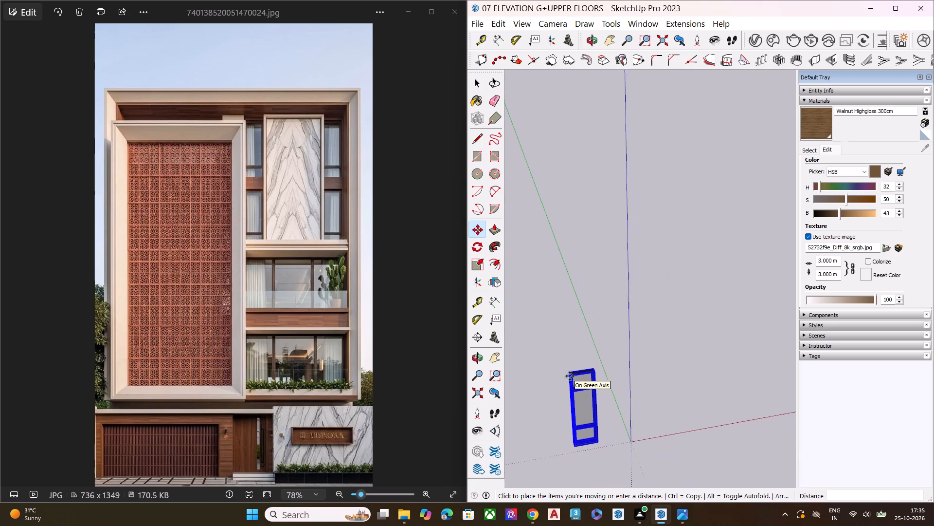
scroll(570, 376, down, 16)
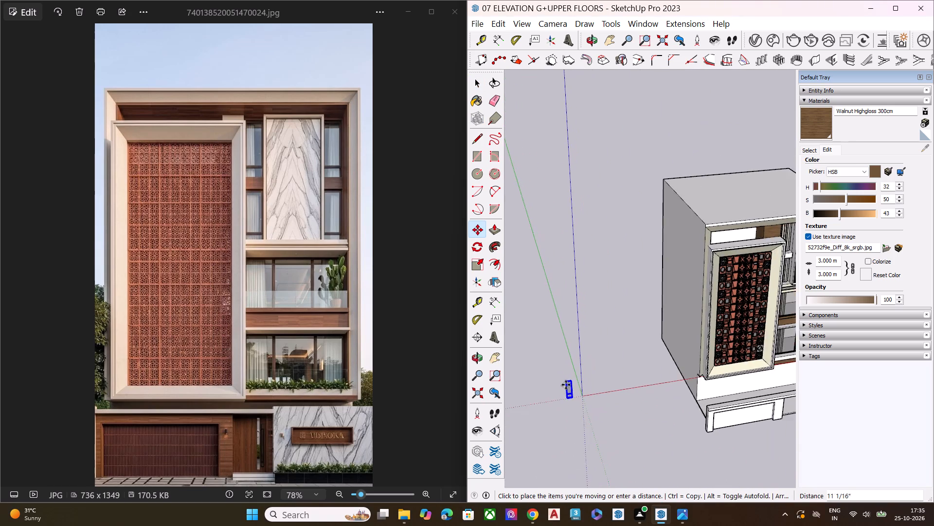
scroll(554, 391, up, 2)
scroll(551, 393, down, 3)
scroll(549, 393, up, 1)
scroll(548, 393, down, 4)
scroll(588, 363, down, 8)
scroll(678, 332, up, 9)
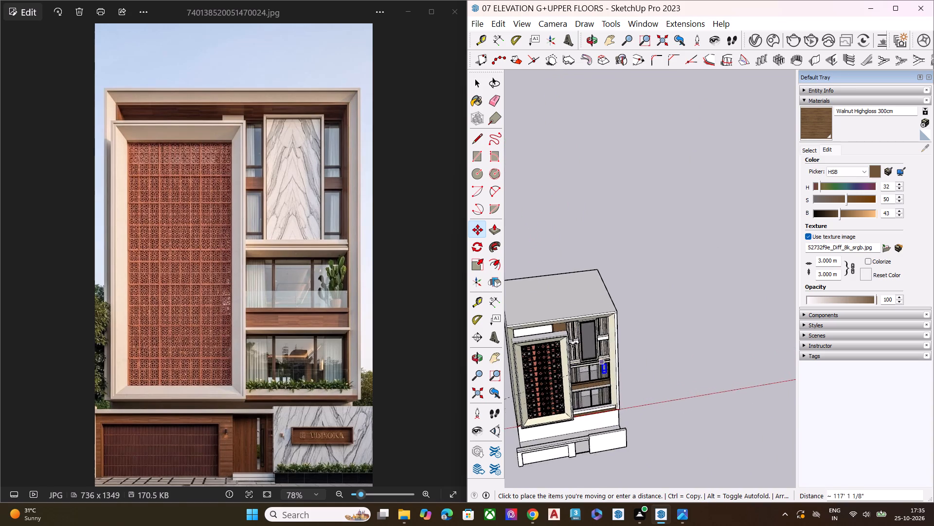
scroll(563, 338, up, 2)
scroll(563, 338, down, 1)
scroll(563, 338, up, 1)
scroll(563, 338, down, 1)
scroll(562, 337, up, 13)
middle_drag(592, 333, 595, 241)
scroll(595, 241, up, 2)
scroll(595, 241, down, 1)
scroll(595, 241, up, 6)
middle_drag(539, 251, 395, 236)
scroll(548, 224, up, 8)
middle_drag(529, 227, 529, 216)
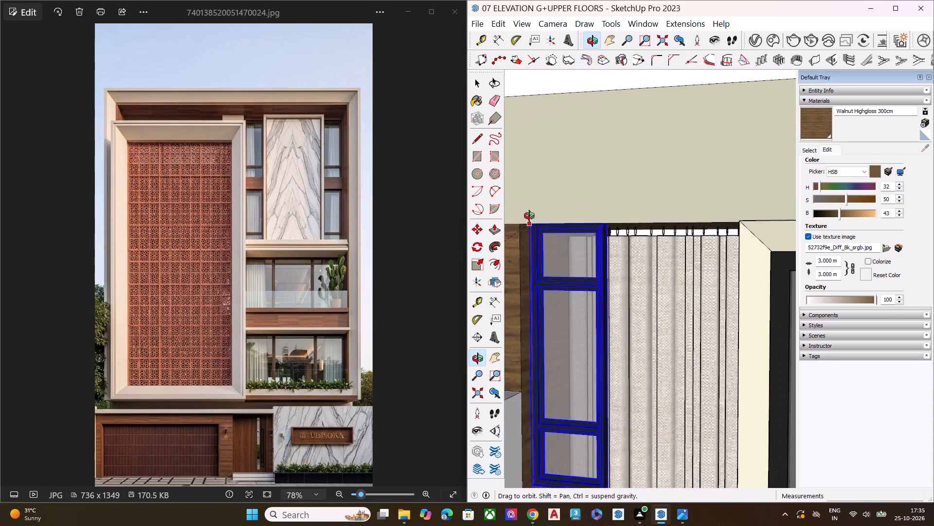
middle_drag(529, 216, 525, 138)
scroll(543, 243, up, 6)
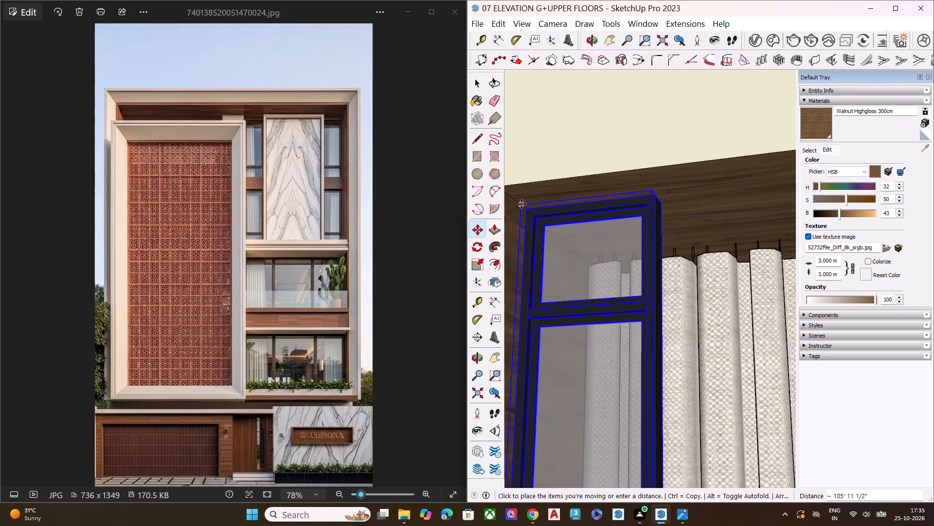
click(521, 204)
Shift the placed window slightly back into the top-floor opening, toward the curtain.
scroll(600, 275, down, 4)
scroll(625, 296, up, 2)
scroll(627, 298, down, 4)
middle_drag(635, 308, 697, 444)
scroll(580, 301, down, 2)
scroll(580, 301, up, 1)
scroll(580, 301, down, 5)
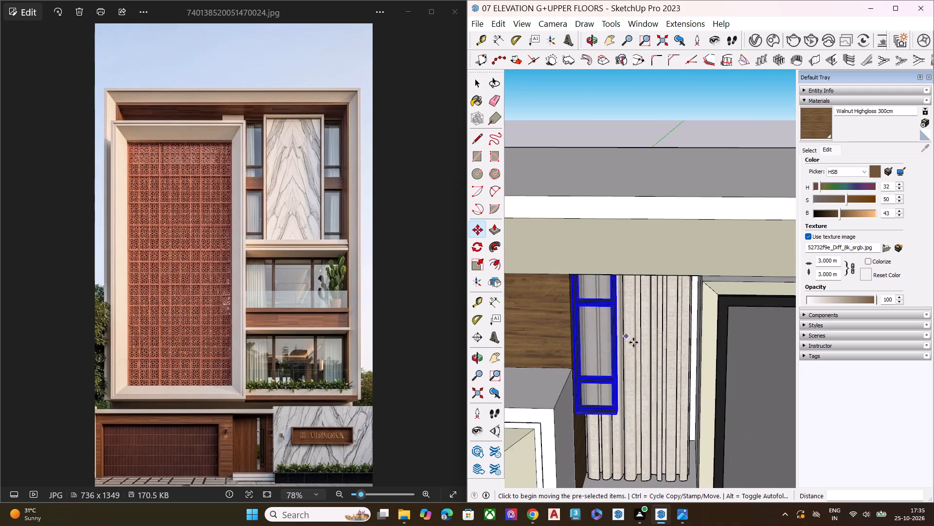
middle_drag(640, 362, 538, 241)
scroll(644, 288, up, 3)
scroll(645, 288, down, 1)
scroll(645, 288, up, 3)
click(645, 288)
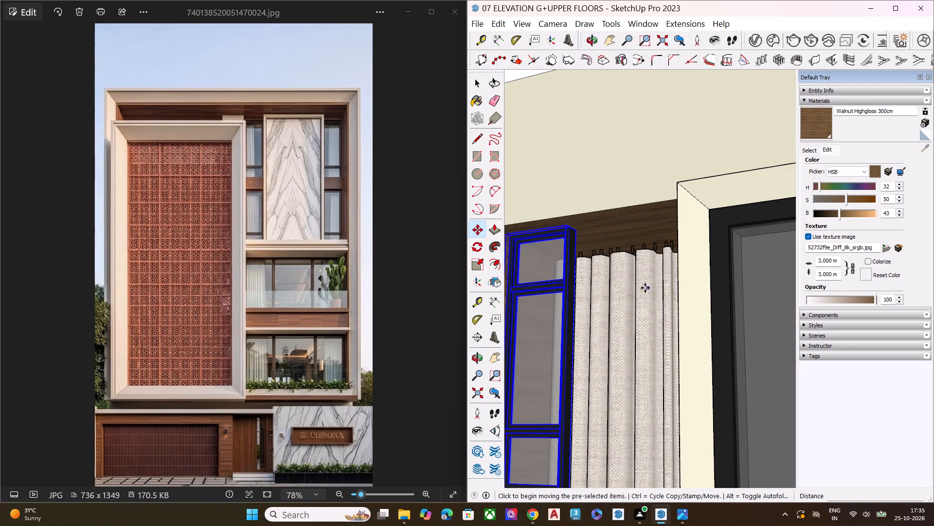
click(643, 281)
key(space)
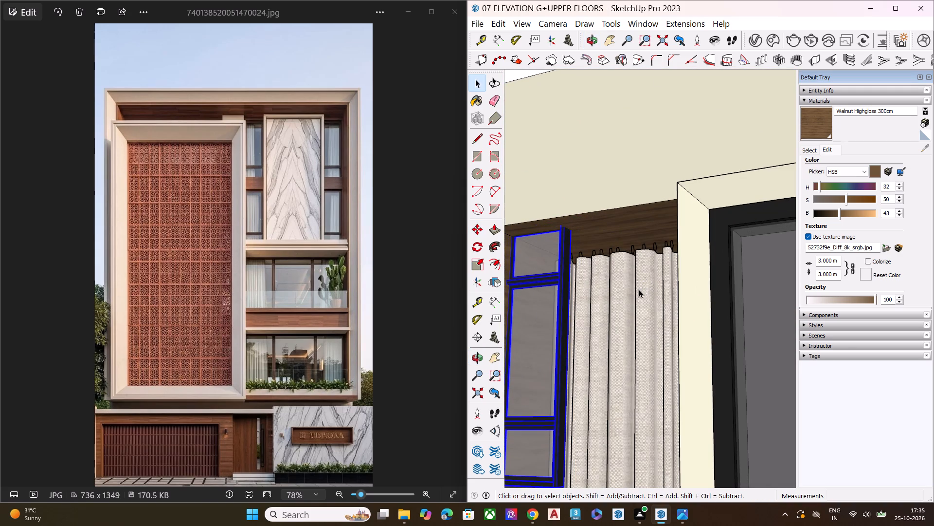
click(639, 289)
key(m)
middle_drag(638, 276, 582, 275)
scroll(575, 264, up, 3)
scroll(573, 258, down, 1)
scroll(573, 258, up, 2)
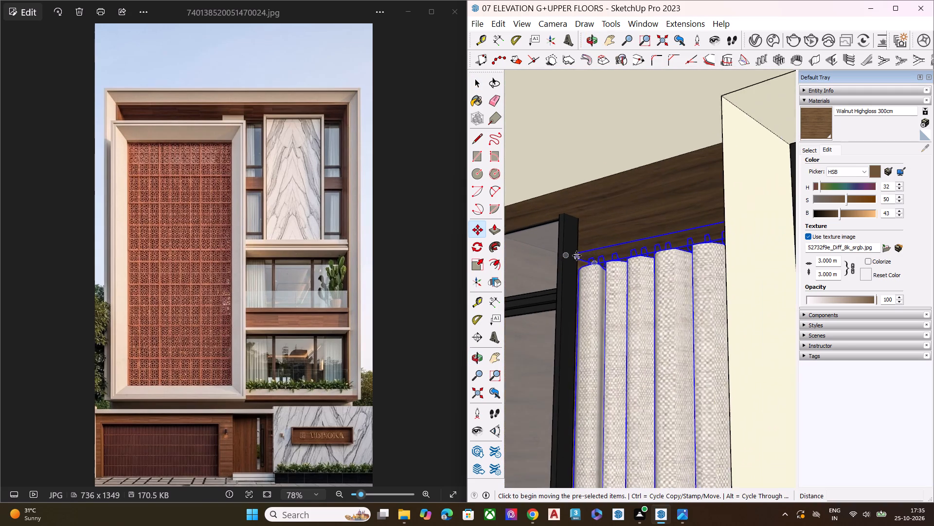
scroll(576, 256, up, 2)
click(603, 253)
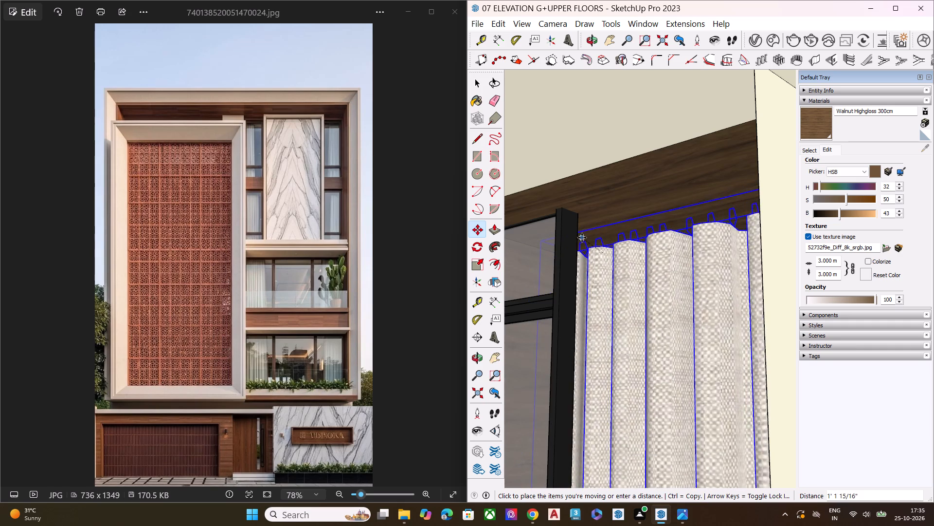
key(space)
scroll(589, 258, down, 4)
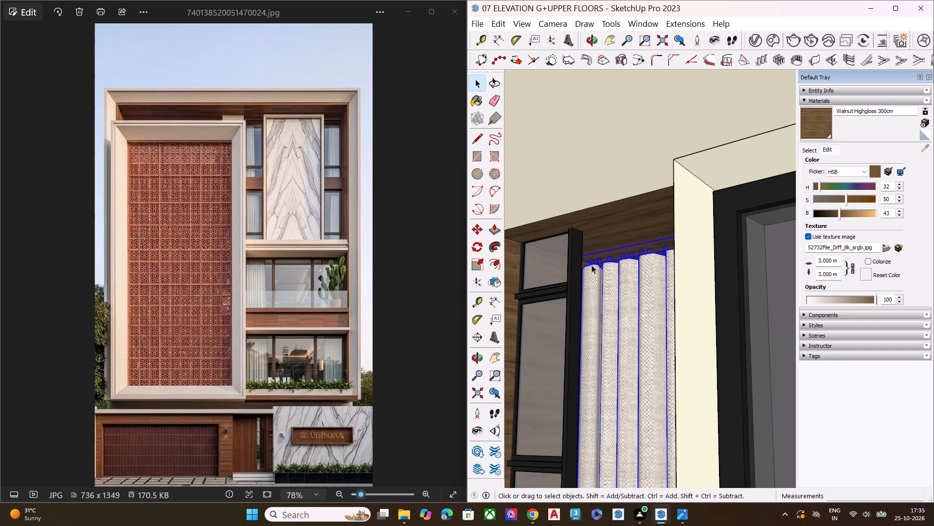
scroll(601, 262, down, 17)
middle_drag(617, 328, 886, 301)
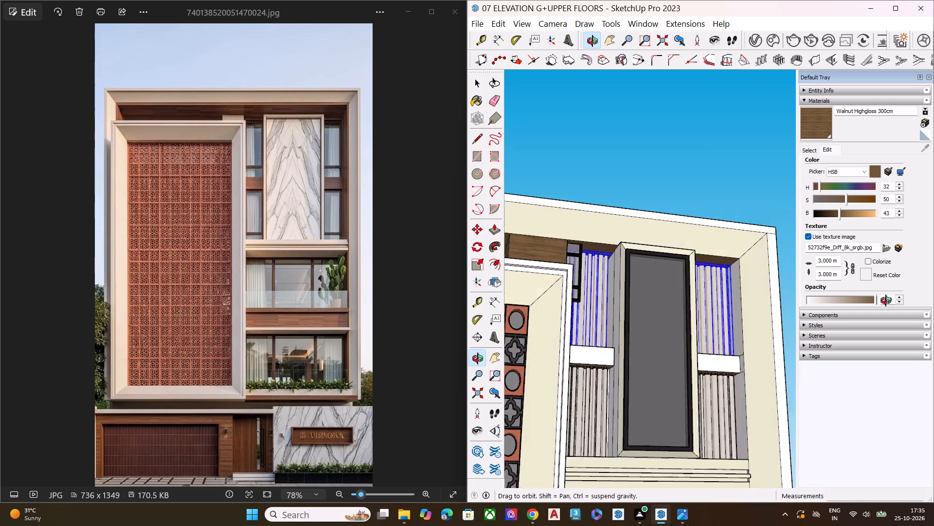
Shift the selected top-floor curtains along the red axis to adjust their depth inside the openings beside the tall panel.
middle_drag(886, 301, 919, 291)
middle_drag(680, 275, 740, 321)
scroll(737, 313, up, 9)
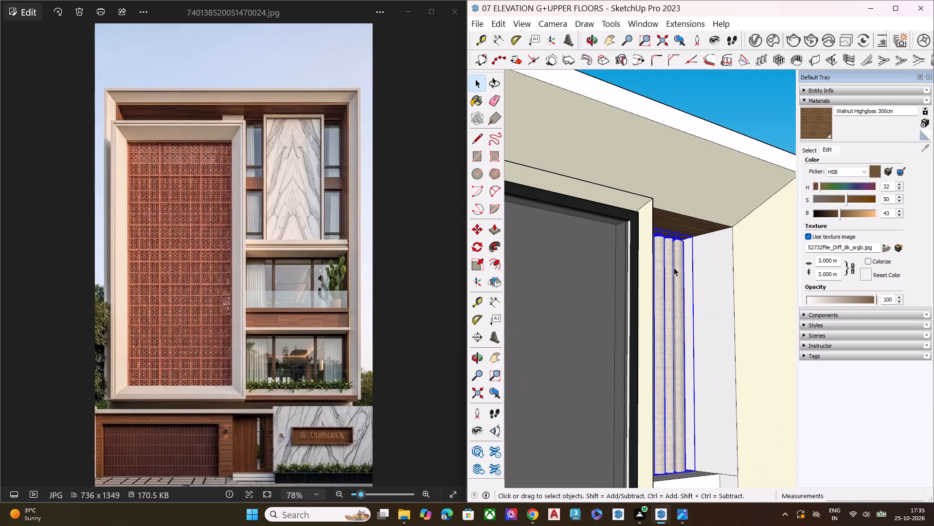
key(m)
click(697, 237)
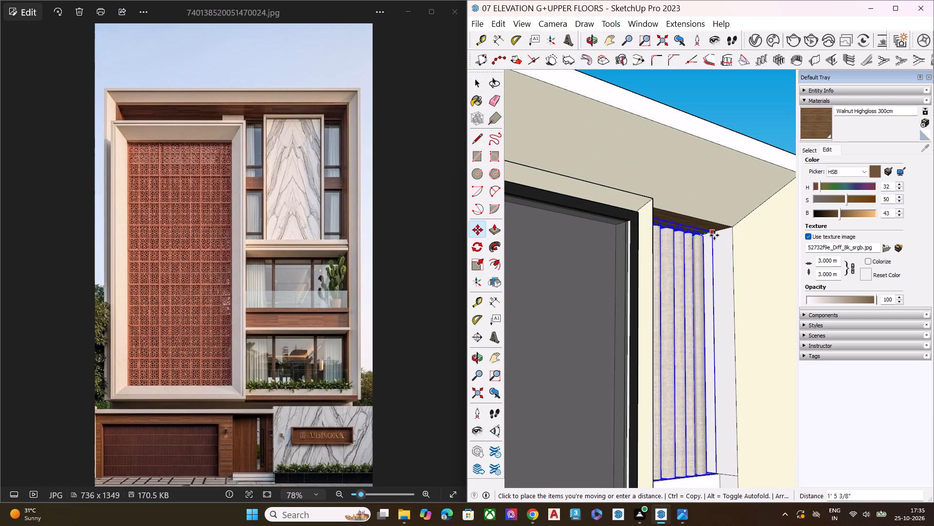
click(711, 237)
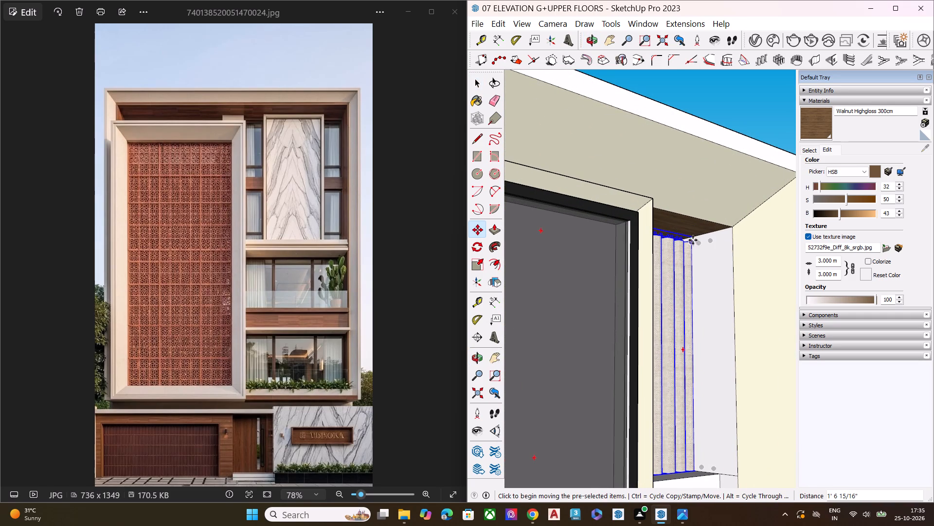
key(space)
scroll(690, 249, up, 9)
click(684, 252)
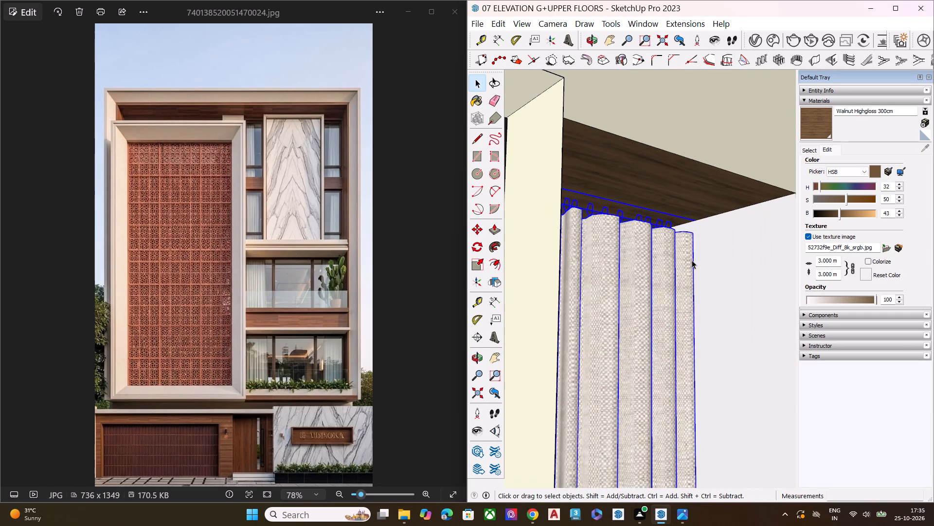
key(m)
click(691, 260)
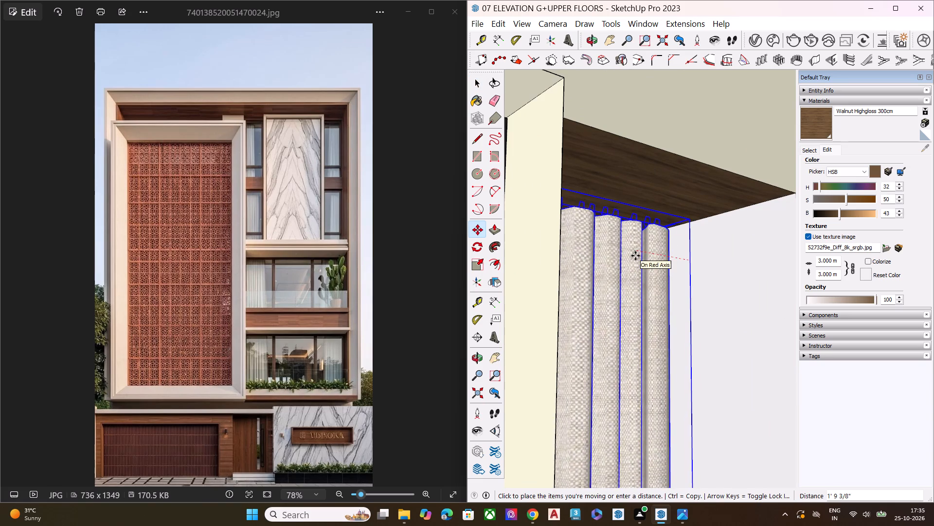
click(638, 254)
Move the curtains by their upper corner about 1' 1" along the wood soffit edge toward the facade's front.
scroll(720, 185, up, 1)
middle_drag(702, 211, 601, 265)
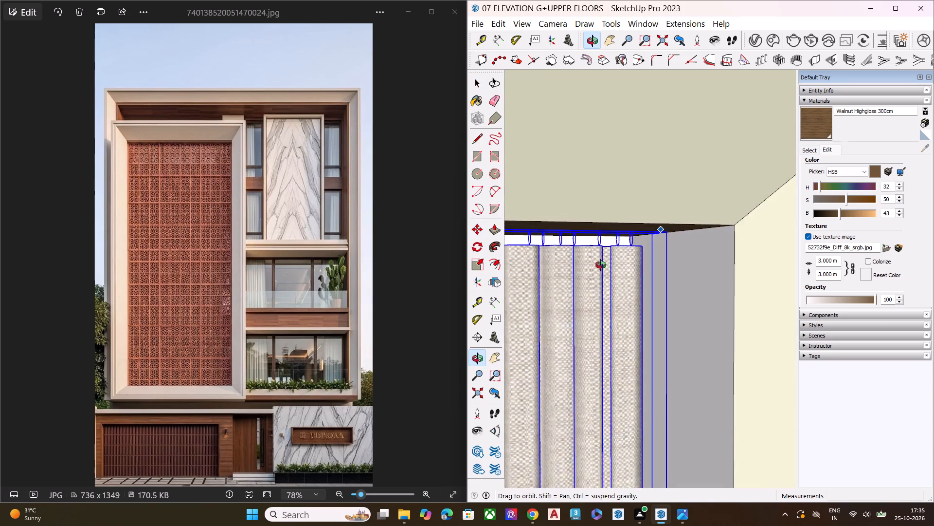
middle_drag(601, 265, 598, 265)
scroll(597, 264, up, 5)
key(m)
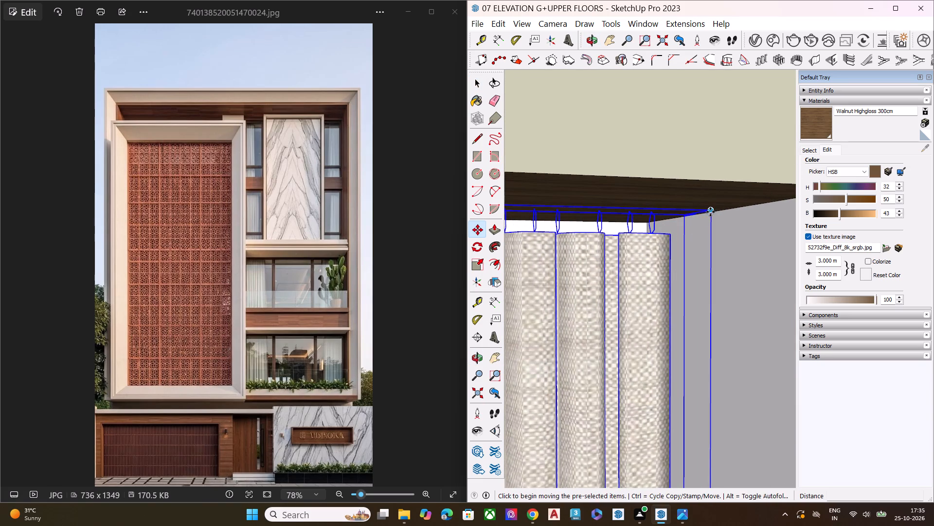
click(710, 211)
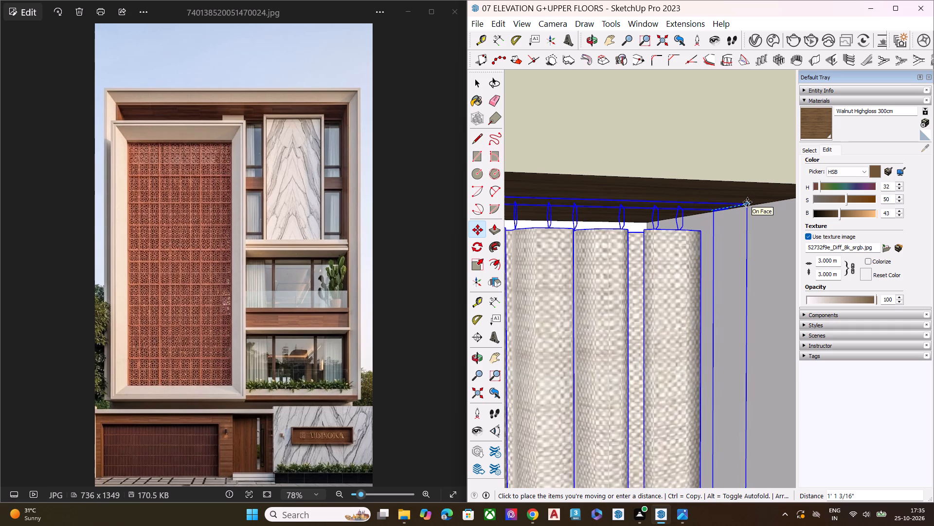
click(748, 202)
key(space)
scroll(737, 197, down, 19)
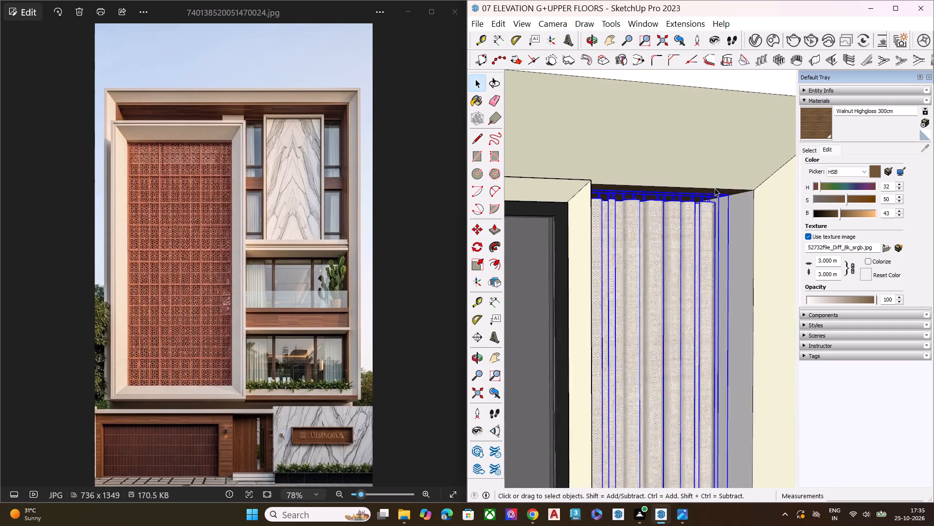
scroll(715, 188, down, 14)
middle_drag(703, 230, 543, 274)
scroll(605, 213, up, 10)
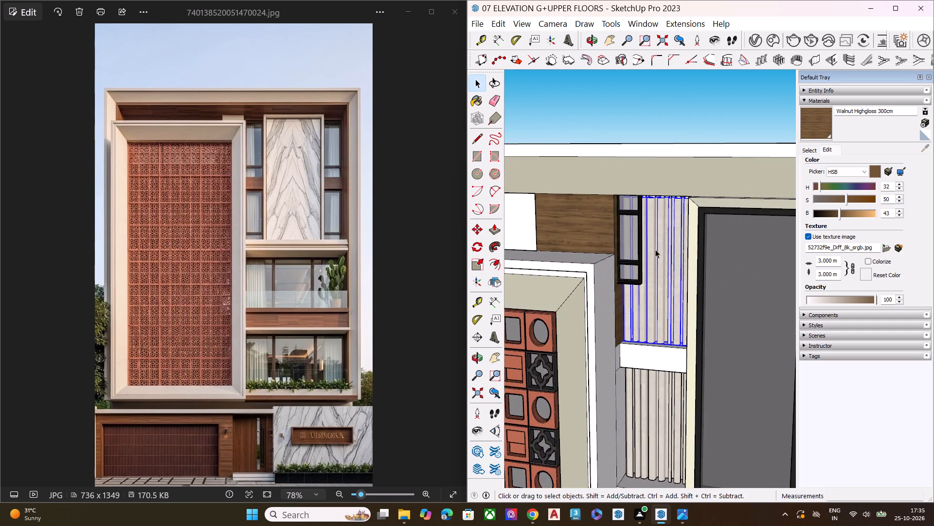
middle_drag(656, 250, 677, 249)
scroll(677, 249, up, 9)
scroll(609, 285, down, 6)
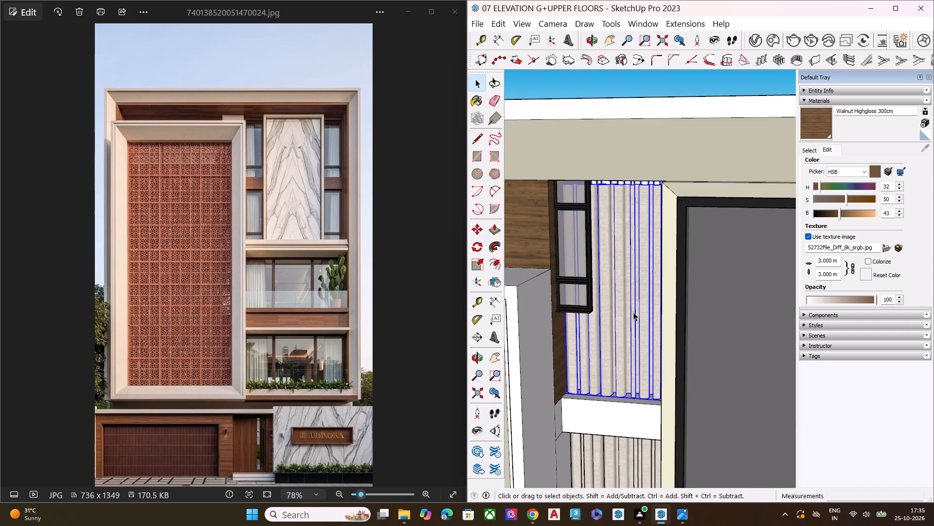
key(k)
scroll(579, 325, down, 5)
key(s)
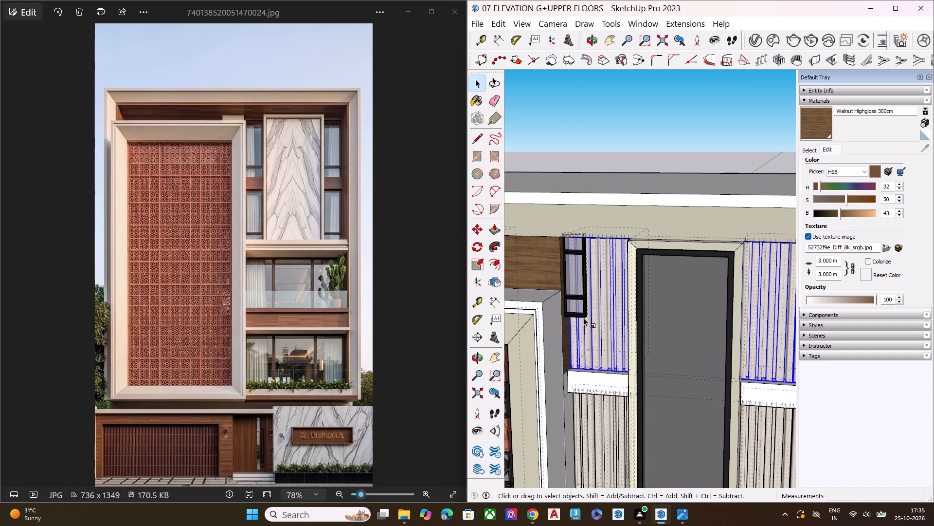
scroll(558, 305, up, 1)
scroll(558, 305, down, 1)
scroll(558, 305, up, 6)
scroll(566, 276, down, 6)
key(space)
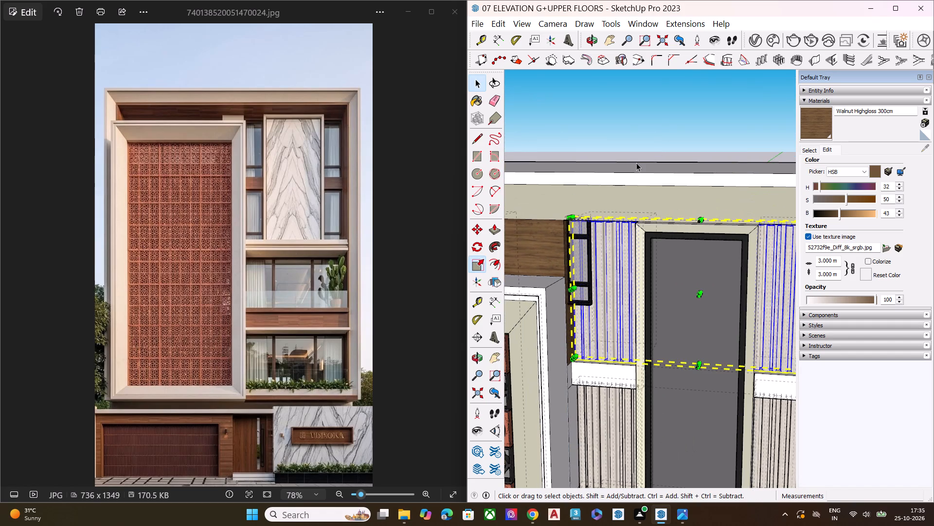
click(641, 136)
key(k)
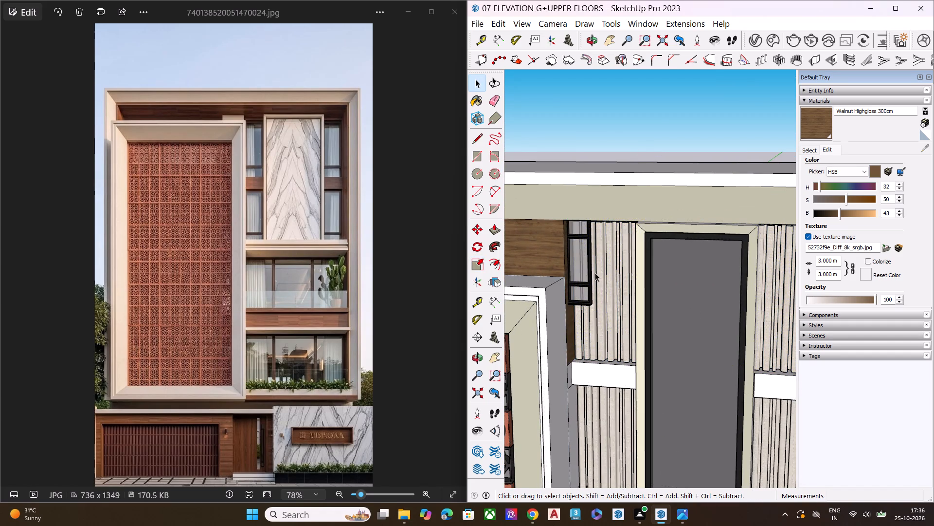
Move the black-framed window by its top corner about 6' 2" down toward the sill of the top-floor opening.
middle_drag(594, 271, 610, 211)
scroll(590, 273, up, 7)
click(583, 186)
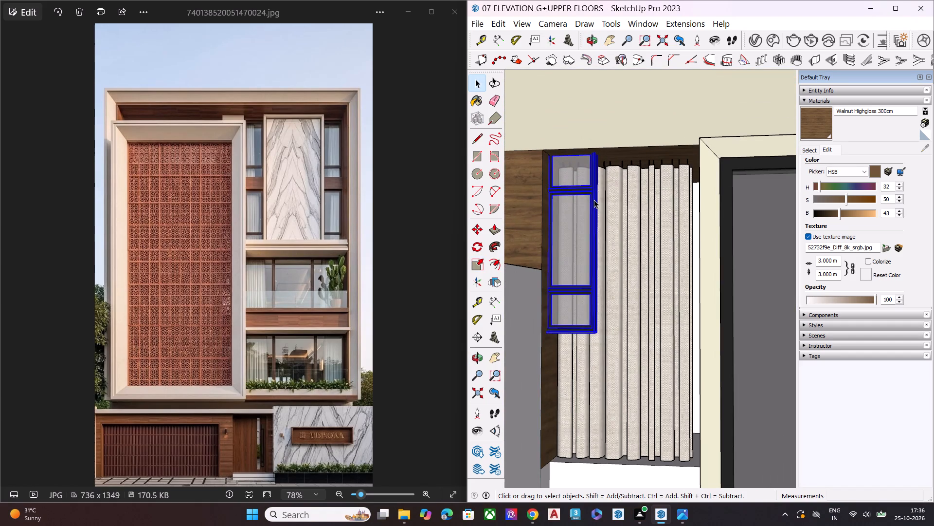
scroll(594, 201, up, 6)
key(m)
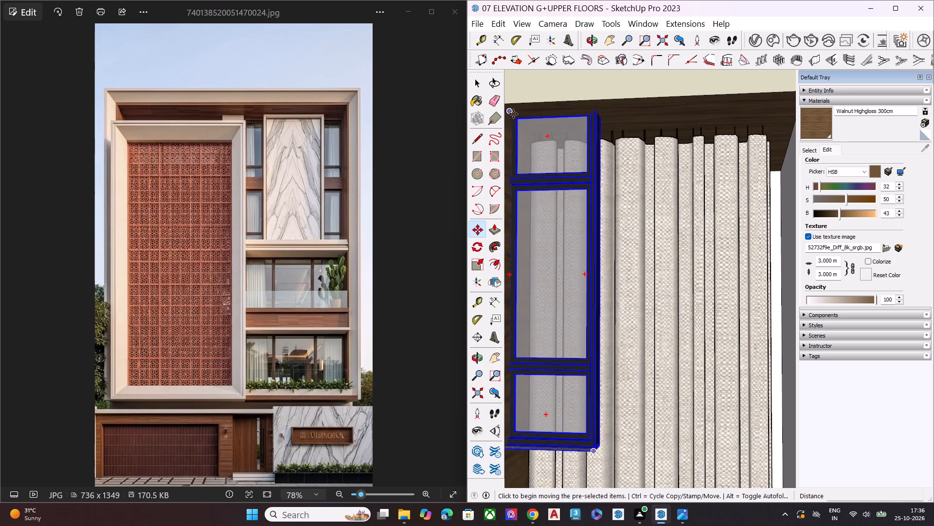
click(513, 115)
scroll(553, 189, down, 7)
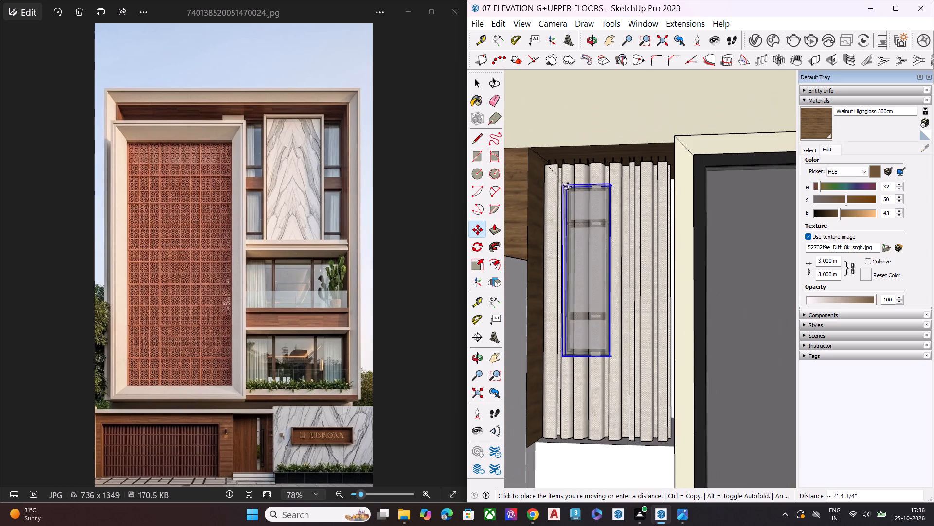
scroll(601, 163, down, 9)
scroll(585, 220, up, 9)
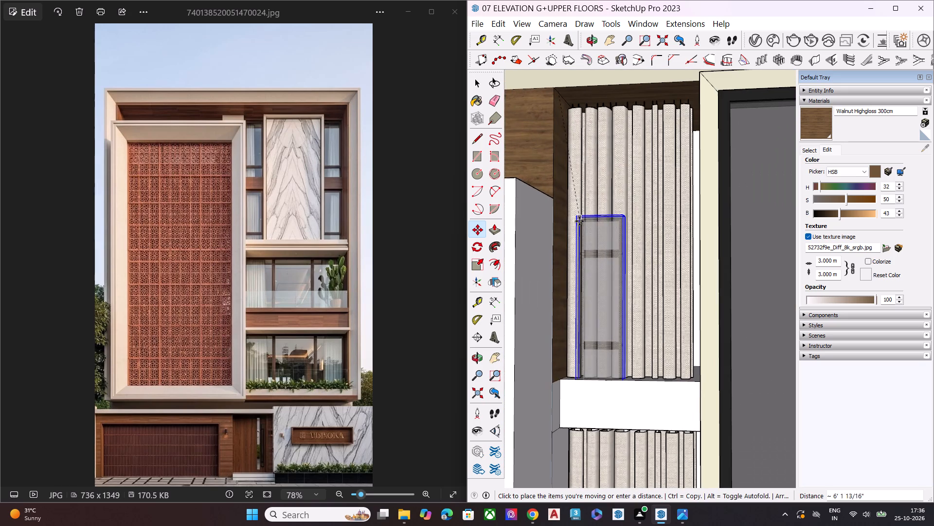
click(579, 222)
Align the window's bottom corner with the opening's lower front corner, against the wood wall and on the white band.
middle_drag(601, 254, 599, 291)
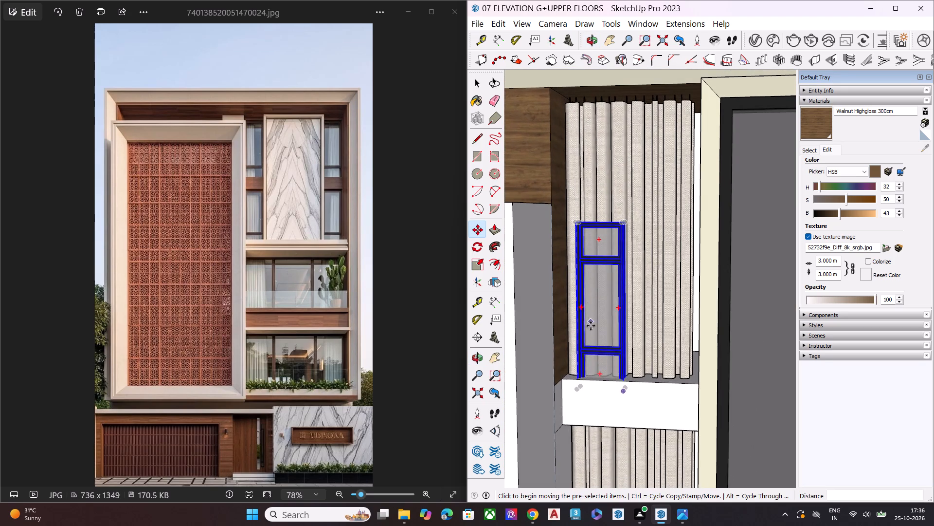
scroll(592, 331, up, 7)
middle_drag(551, 436, 526, 462)
scroll(531, 451, up, 6)
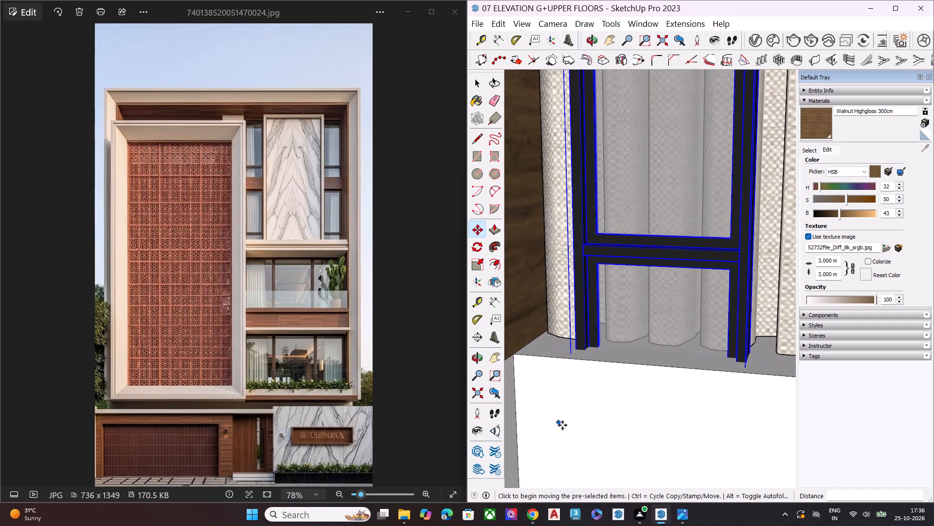
click(576, 348)
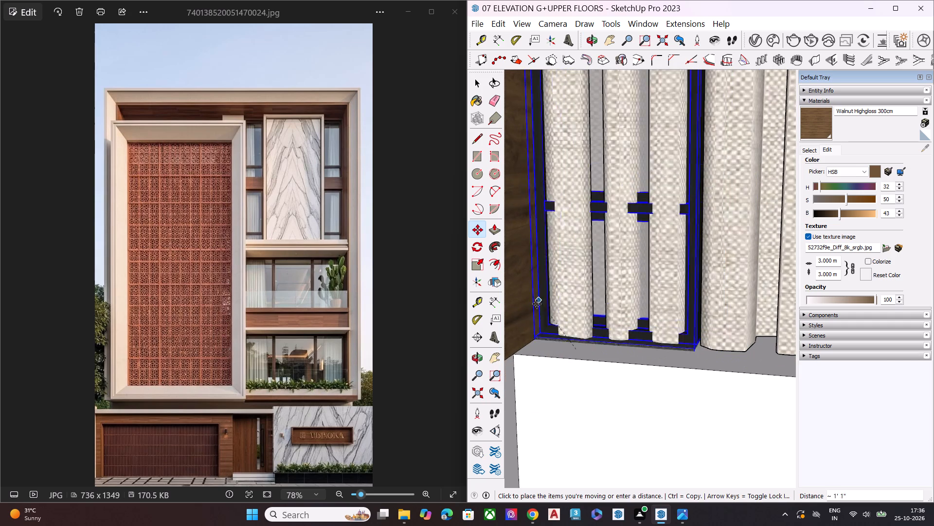
click(520, 301)
scroll(518, 349, up, 1)
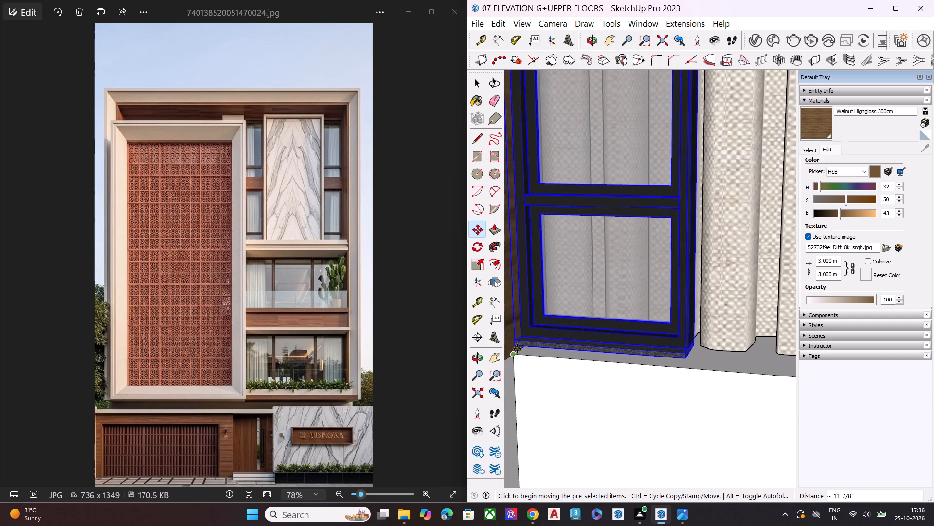
scroll(517, 349, up, 3)
click(524, 325)
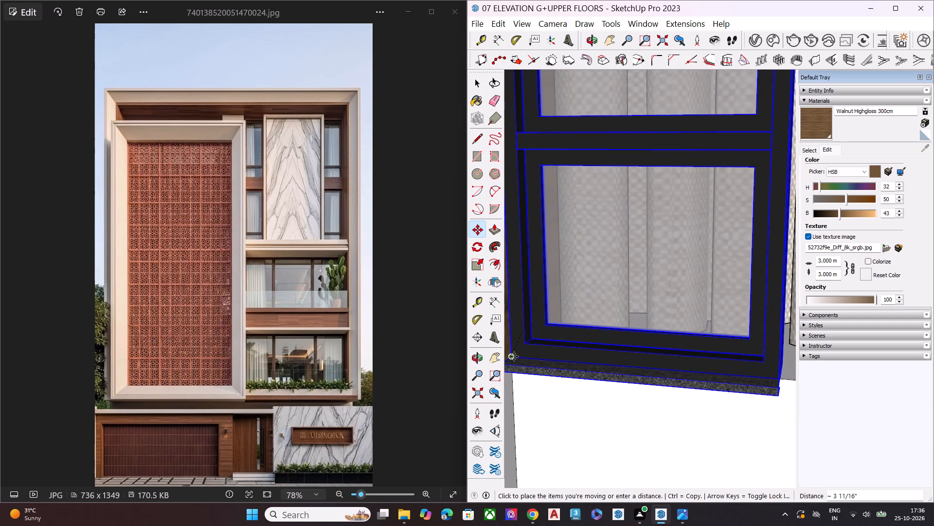
click(514, 357)
Scale the window upward along the blue axis by about 1.68 to reach the top of the opening.
scroll(629, 336, down, 6)
scroll(632, 334, up, 2)
scroll(633, 334, down, 2)
scroll(687, 241, down, 5)
scroll(691, 261, up, 1)
scroll(690, 263, down, 3)
scroll(676, 278, up, 1)
middle_drag(676, 278, 721, 278)
scroll(662, 269, down, 8)
scroll(704, 222, up, 1)
middle_drag(717, 200, 718, 194)
scroll(703, 207, down, 1)
scroll(700, 209, up, 1)
scroll(697, 217, down, 4)
key(s)
scroll(671, 167, up, 6)
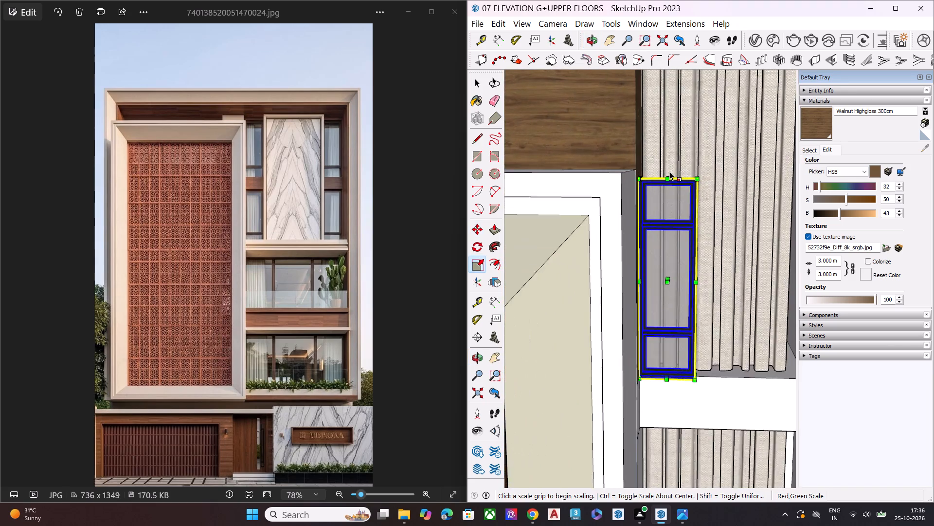
scroll(668, 176, up, 2)
middle_drag(670, 186, 590, 257)
scroll(675, 194, up, 3)
scroll(678, 191, down, 1)
scroll(678, 191, up, 4)
click(651, 189)
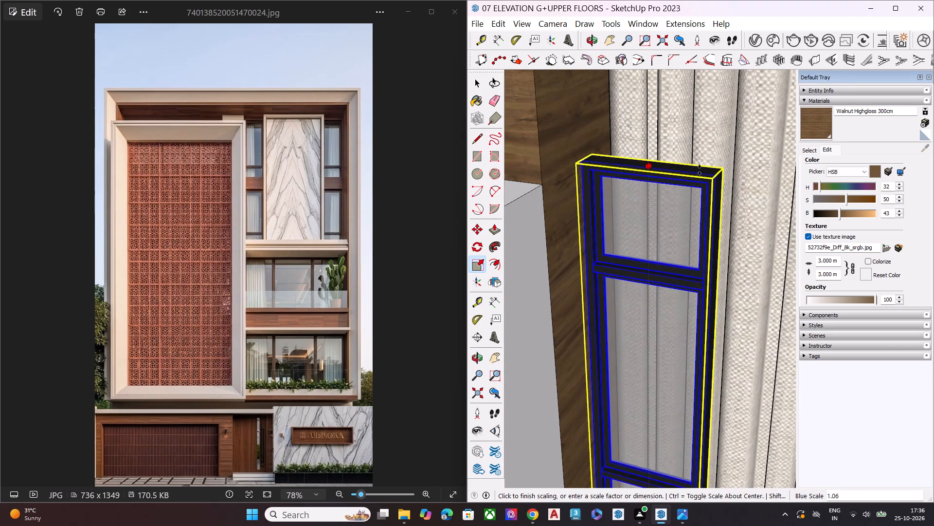
scroll(701, 177, down, 18)
middle_drag(690, 220, 700, 83)
scroll(702, 97, up, 3)
scroll(698, 140, down, 2)
scroll(698, 142, up, 3)
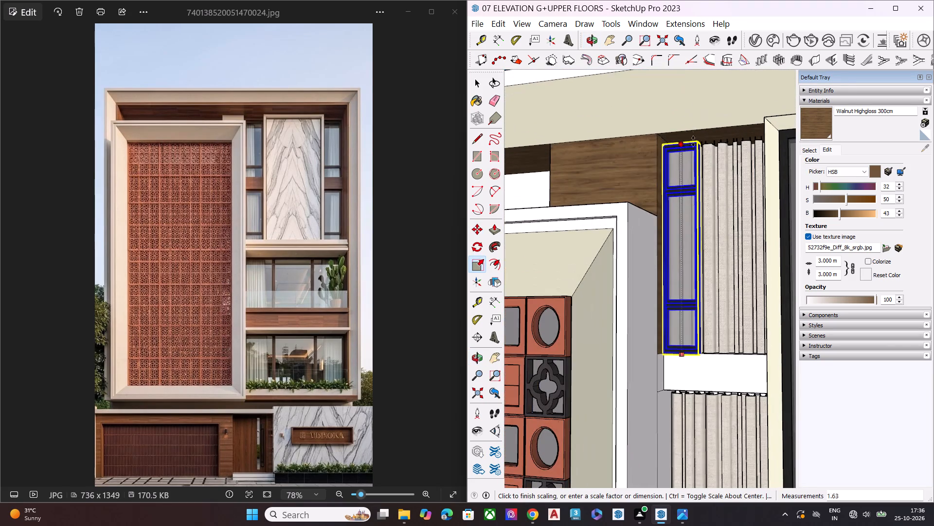
click(692, 135)
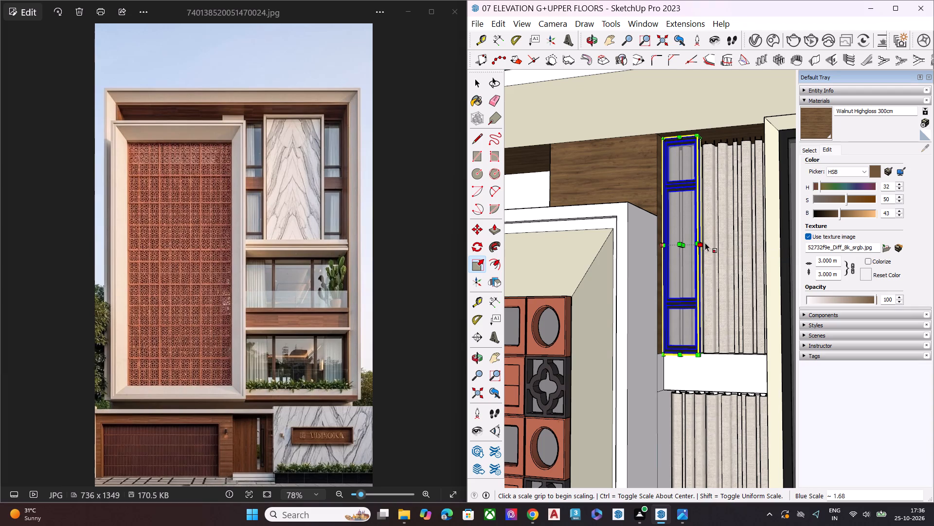
Scale the window along the green axis to span the opening's width up to the tall panel.
click(703, 243)
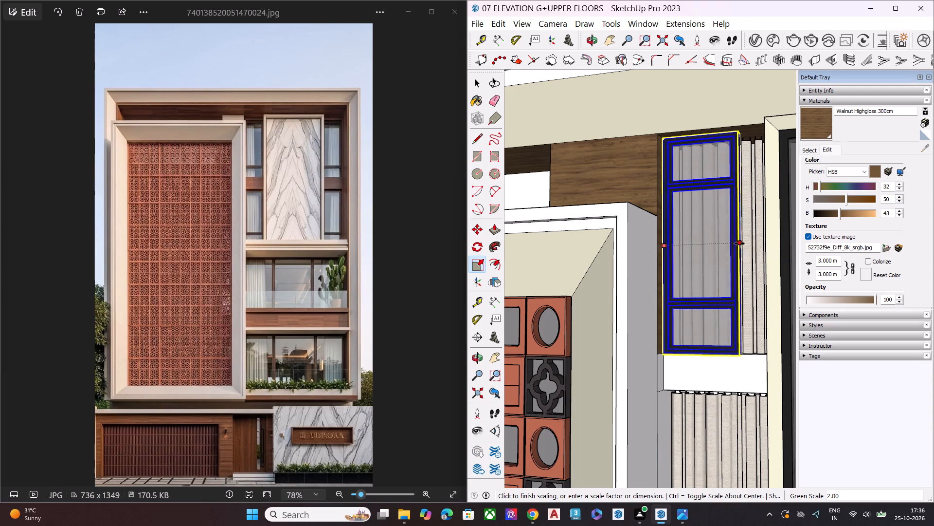
scroll(739, 244, down, 6)
middle_drag(746, 244, 860, 270)
scroll(725, 205, up, 3)
scroll(729, 203, down, 1)
scroll(729, 202, up, 5)
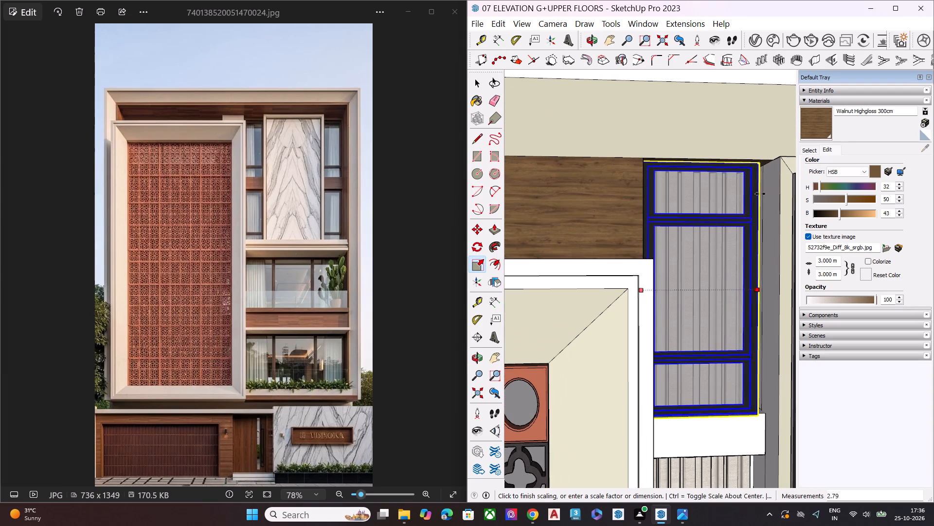
click(767, 192)
key(space)
scroll(680, 194, down, 6)
scroll(627, 178, down, 7)
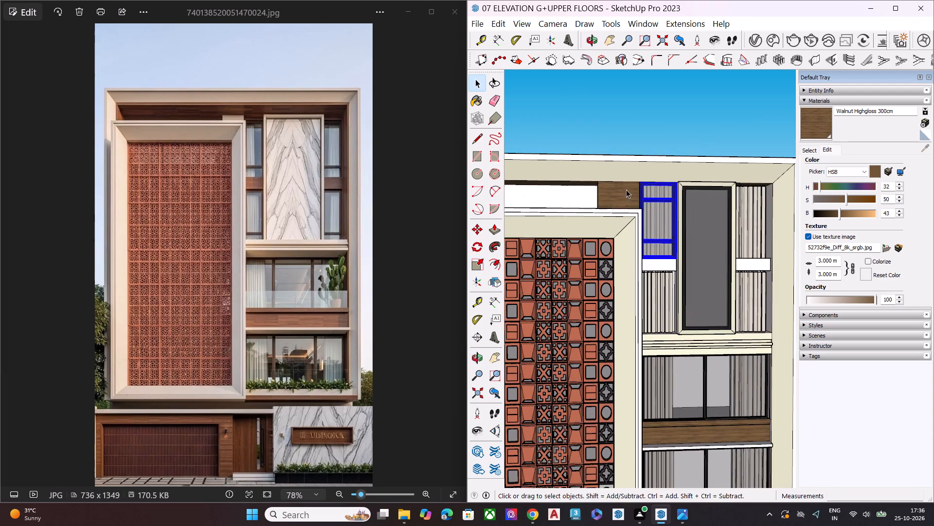
scroll(627, 191, down, 10)
click(725, 143)
Copy the fitted black-framed window by its top corner into the top-floor opening on the other side of the tall panel.
scroll(717, 206, up, 7)
scroll(654, 225, up, 1)
middle_drag(654, 225, 642, 254)
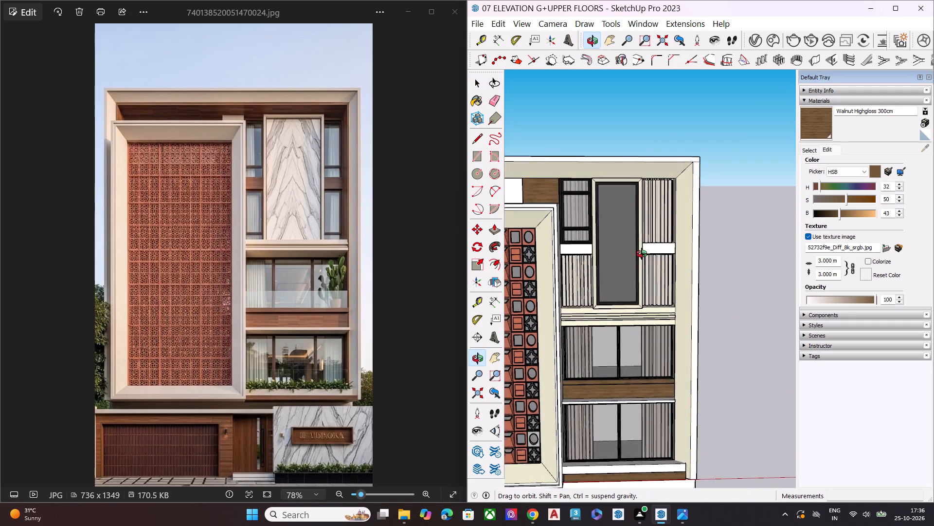
middle_drag(642, 254, 640, 254)
scroll(630, 253, up, 8)
scroll(570, 174, down, 5)
middle_drag(546, 146, 536, 111)
scroll(536, 111, up, 4)
scroll(537, 112, down, 1)
scroll(539, 113, up, 3)
scroll(542, 165, up, 3)
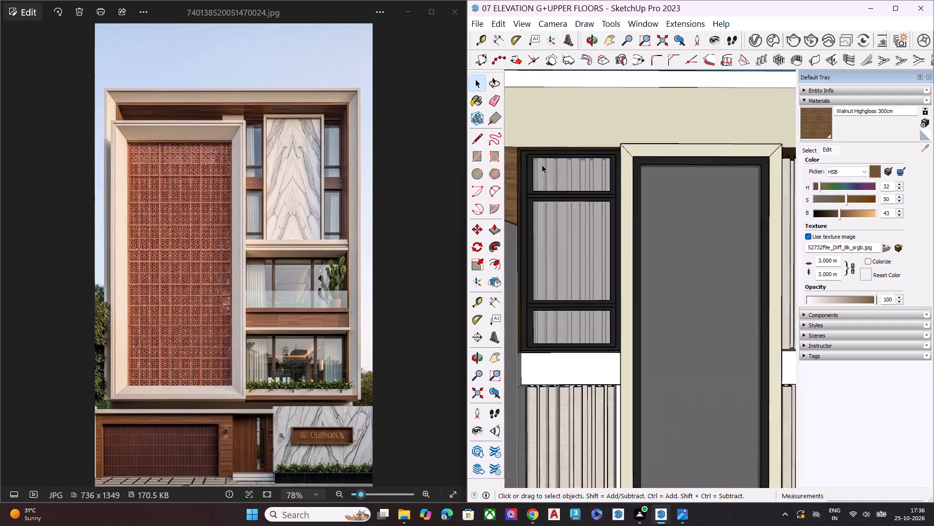
scroll(542, 165, up, 5)
key(m)
scroll(563, 156, down, 2)
scroll(502, 147, down, 1)
scroll(502, 147, up, 4)
scroll(574, 148, down, 5)
scroll(554, 146, up, 6)
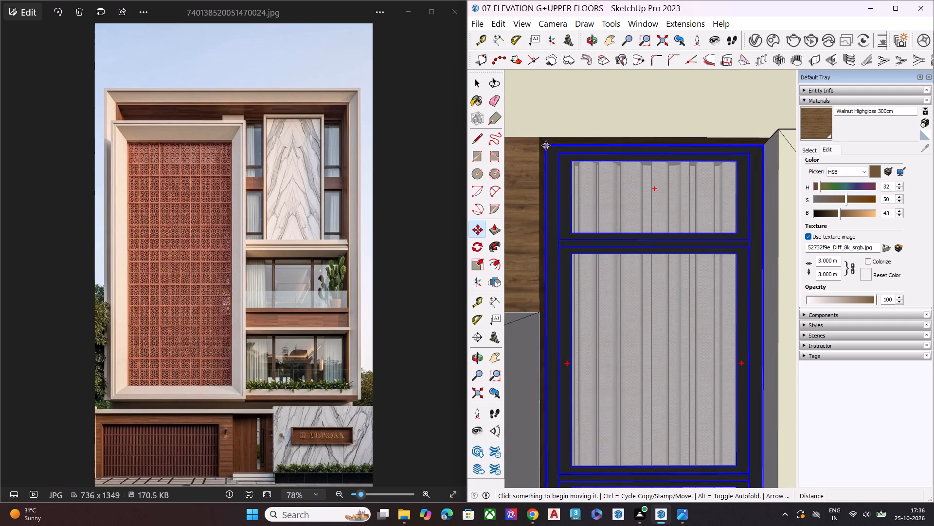
click(546, 145)
scroll(518, 166, down, 14)
scroll(560, 188, up, 1)
scroll(560, 180, down, 5)
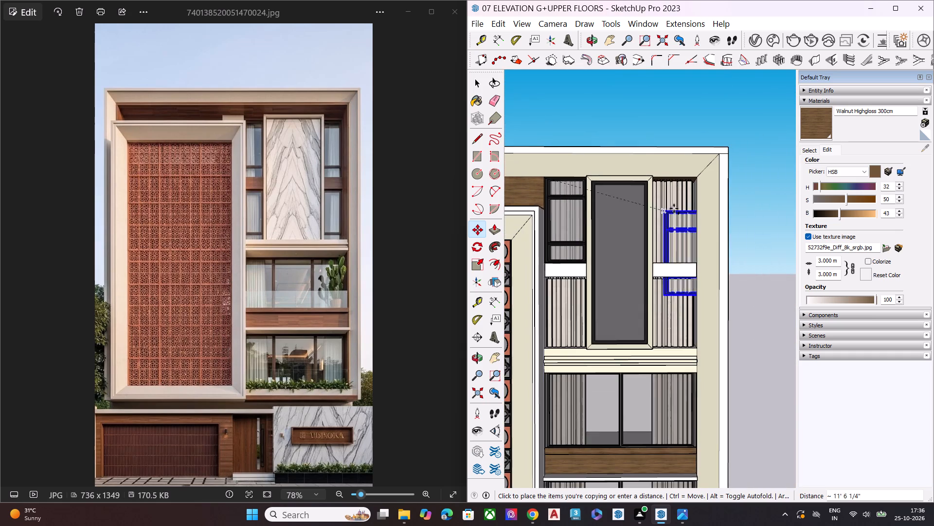
middle_drag(688, 196, 604, 244)
scroll(687, 188, up, 7)
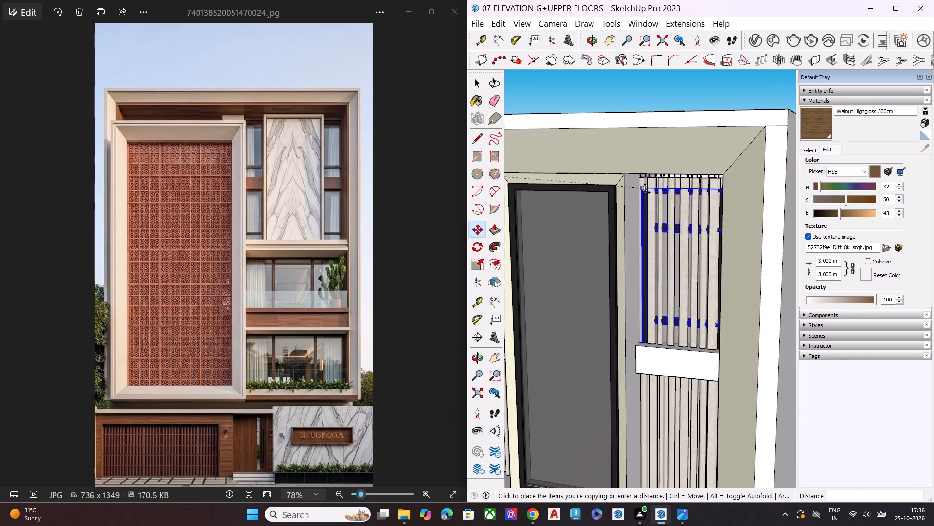
scroll(644, 188, up, 5)
click(631, 165)
Move the copied window by its bottom corner about 11" so it sits on the front corner of the white band.
scroll(620, 233, down, 2)
scroll(620, 234, up, 1)
scroll(620, 234, down, 4)
middle_drag(684, 257, 884, 208)
scroll(727, 236, down, 4)
middle_drag(727, 317, 750, 153)
scroll(739, 338, up, 2)
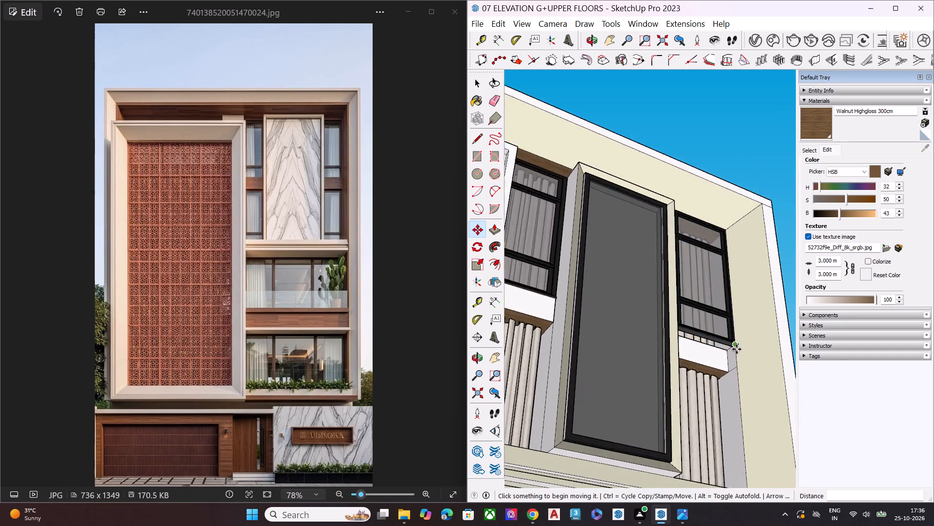
scroll(736, 349, up, 1)
scroll(736, 349, down, 1)
scroll(736, 349, up, 5)
scroll(726, 355, down, 1)
scroll(726, 355, up, 6)
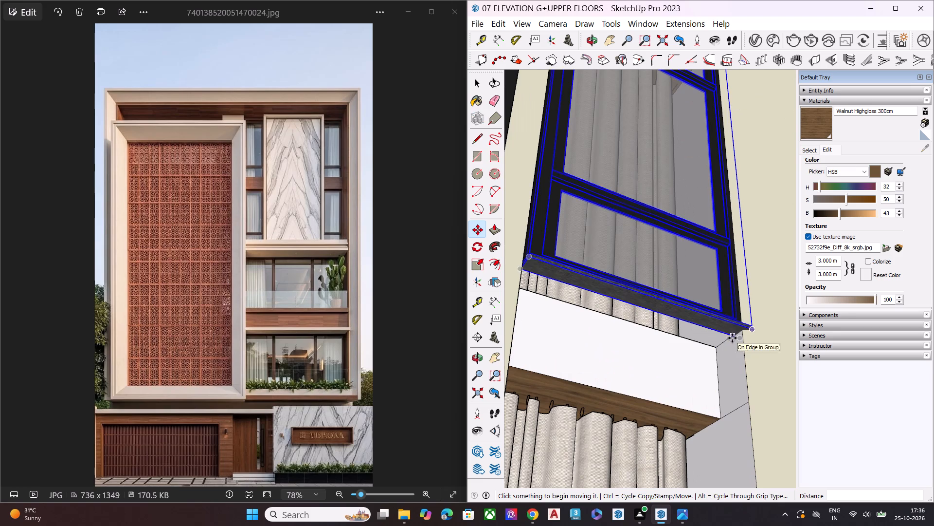
scroll(732, 340, up, 4)
scroll(732, 342, down, 1)
scroll(732, 343, up, 3)
click(735, 332)
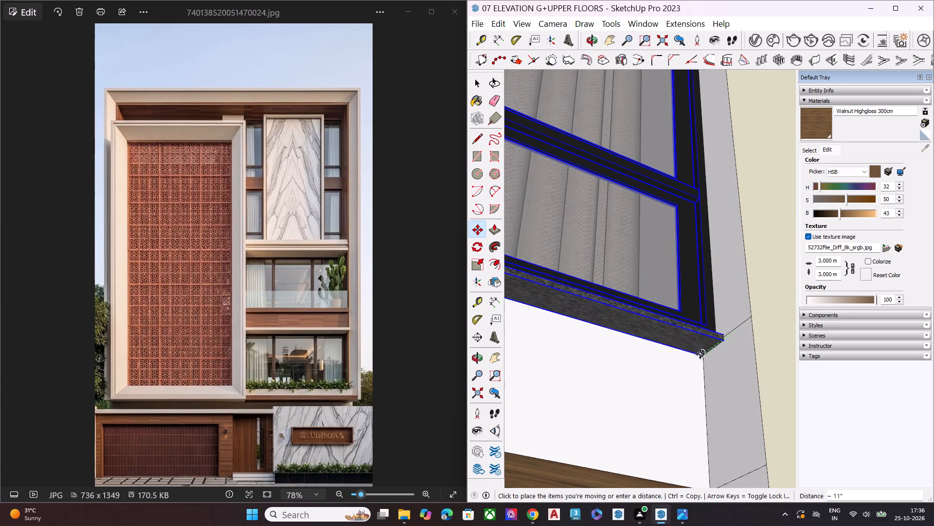
click(697, 353)
key(space)
scroll(655, 290, down, 1)
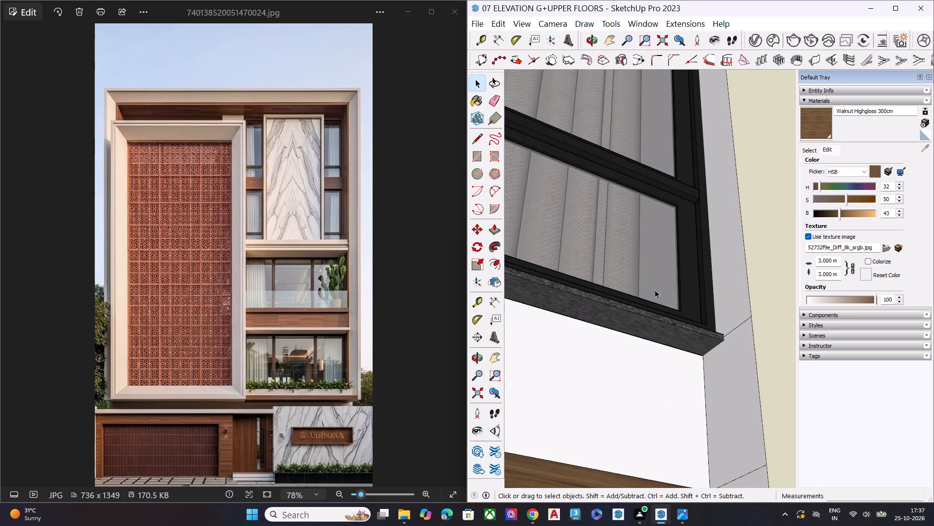
scroll(655, 290, down, 1)
scroll(660, 287, up, 1)
scroll(661, 286, down, 7)
scroll(658, 284, up, 1)
scroll(653, 287, down, 7)
scroll(635, 299, up, 1)
scroll(635, 292, down, 8)
click(722, 268)
drag(737, 274, 737, 279)
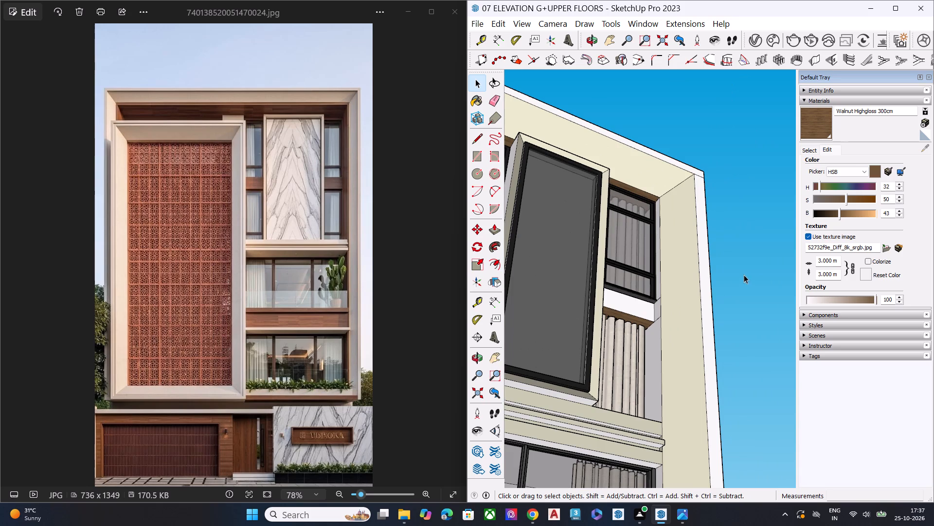
Copy the top-floor window beside the wood wall about 16' down, placing its top corner against the white band's lower edge.
scroll(747, 308, down, 1)
middle_drag(747, 308, 716, 420)
scroll(738, 283, down, 4)
scroll(738, 283, up, 1)
scroll(738, 283, down, 11)
middle_drag(681, 305, 545, 358)
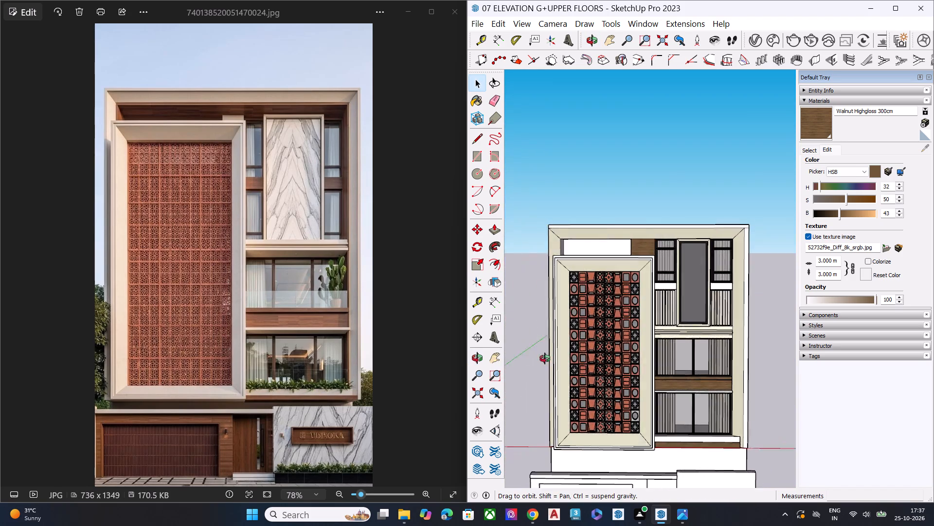
middle_drag(545, 358, 545, 357)
scroll(660, 256, up, 6)
middle_drag(718, 265, 602, 356)
scroll(603, 341, up, 3)
scroll(673, 268, down, 4)
scroll(676, 266, up, 1)
scroll(681, 263, down, 1)
scroll(681, 263, up, 15)
middle_drag(656, 254, 650, 148)
click(634, 236)
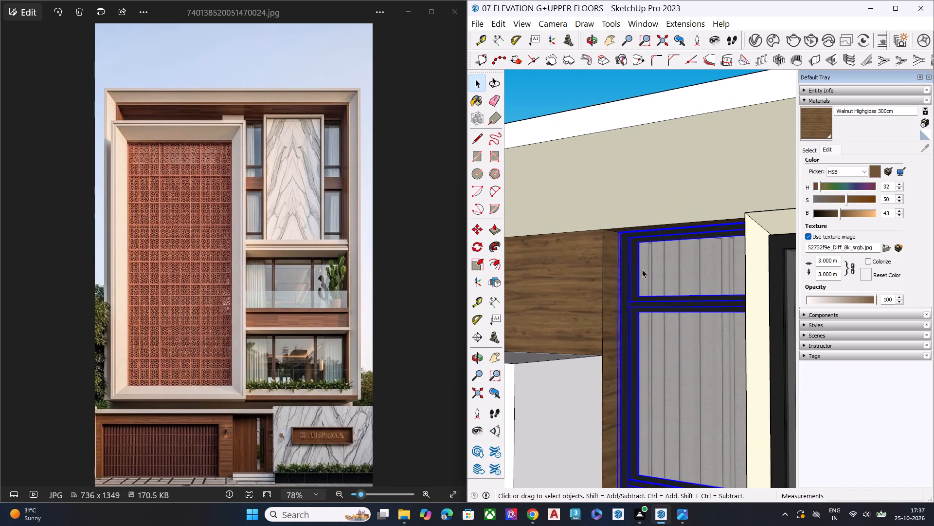
middle_drag(642, 269, 639, 264)
scroll(642, 269, up, 1)
key(m)
click(619, 232)
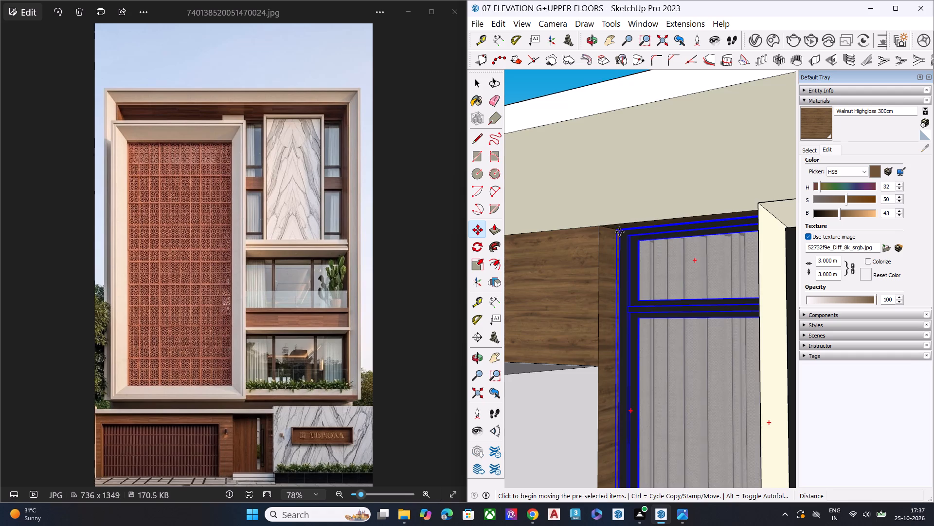
scroll(567, 235, down, 9)
scroll(654, 223, down, 8)
scroll(629, 353, up, 9)
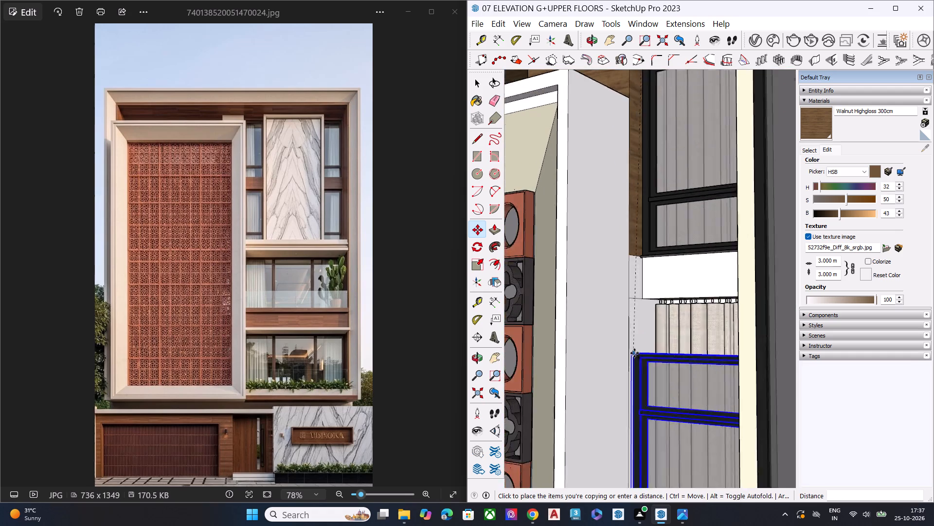
scroll(634, 353, up, 2)
scroll(660, 303, up, 9)
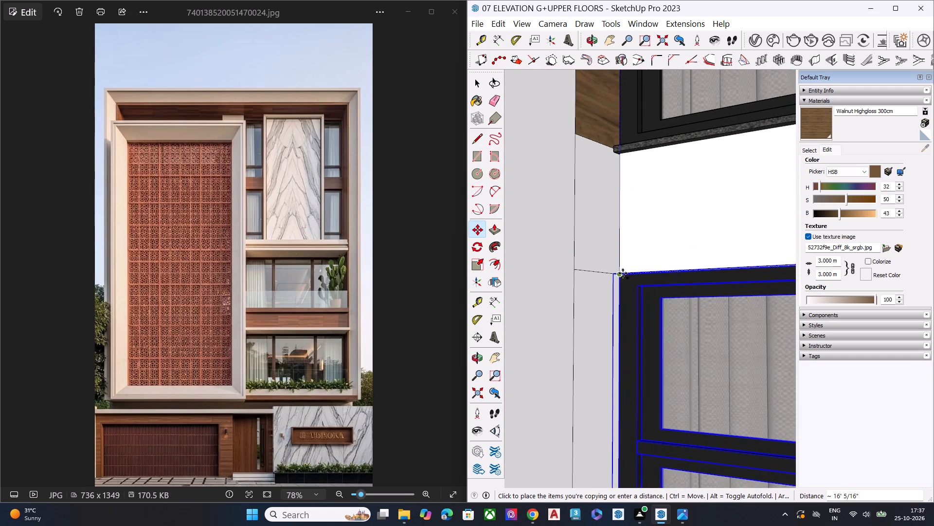
click(622, 273)
Show back edges and scale the lower window copy to about 0.83 along the blue axis, bringing its bottom up to the sill.
scroll(635, 258, down, 4)
scroll(647, 249, up, 1)
scroll(648, 246, down, 6)
middle_drag(667, 226, 620, 425)
scroll(659, 358, up, 2)
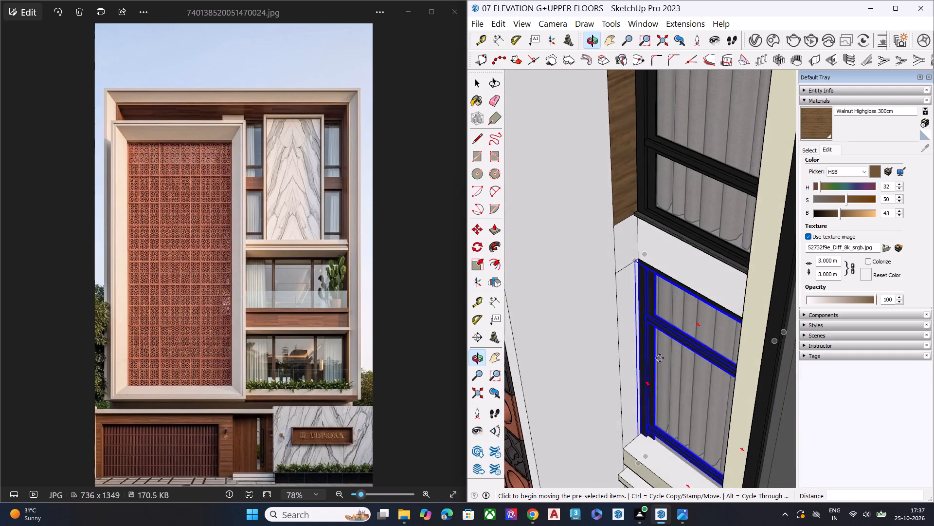
scroll(660, 358, up, 1)
scroll(647, 275, down, 9)
middle_drag(669, 358, 753, 264)
key(s)
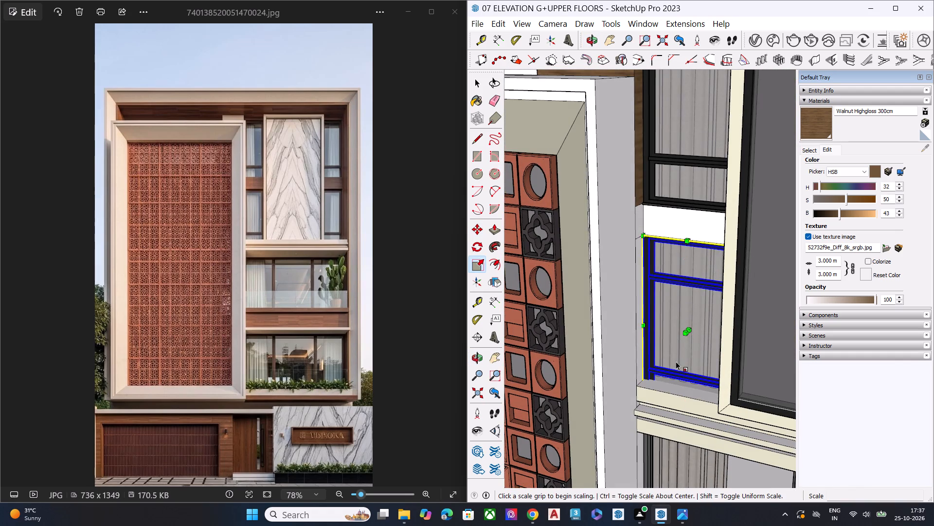
key(k)
scroll(683, 416, up, 3)
scroll(683, 416, down, 1)
scroll(683, 416, up, 5)
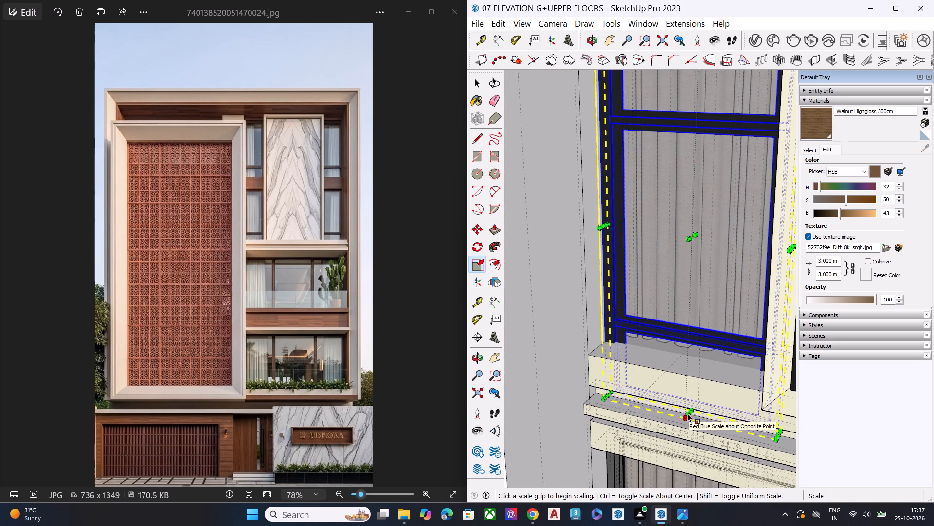
click(690, 412)
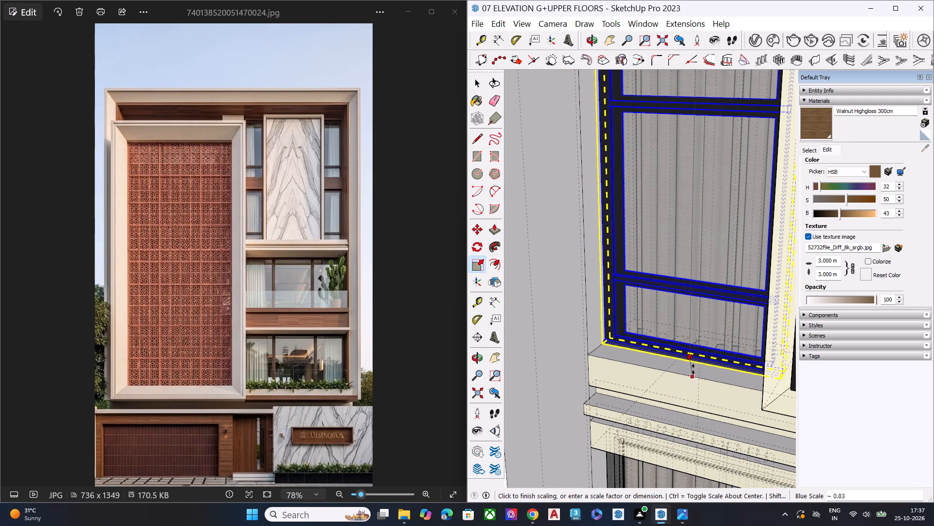
click(709, 349)
key(space)
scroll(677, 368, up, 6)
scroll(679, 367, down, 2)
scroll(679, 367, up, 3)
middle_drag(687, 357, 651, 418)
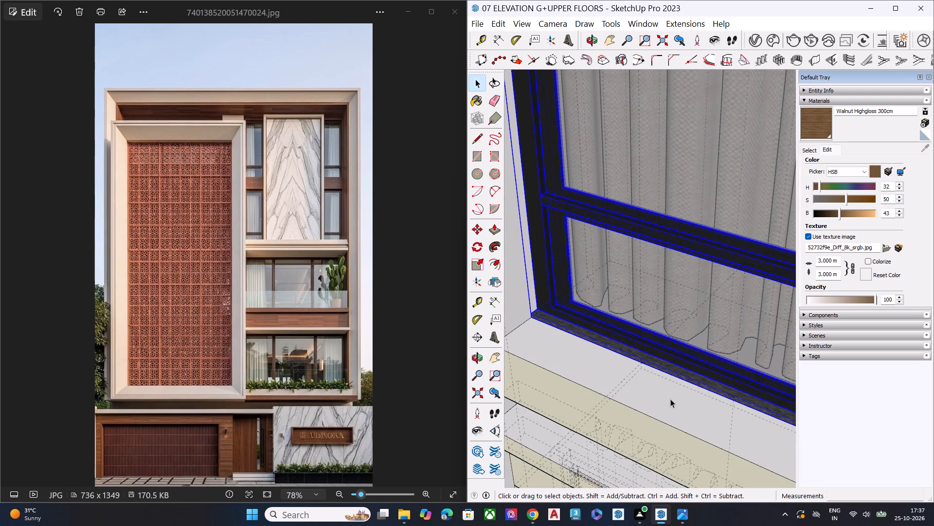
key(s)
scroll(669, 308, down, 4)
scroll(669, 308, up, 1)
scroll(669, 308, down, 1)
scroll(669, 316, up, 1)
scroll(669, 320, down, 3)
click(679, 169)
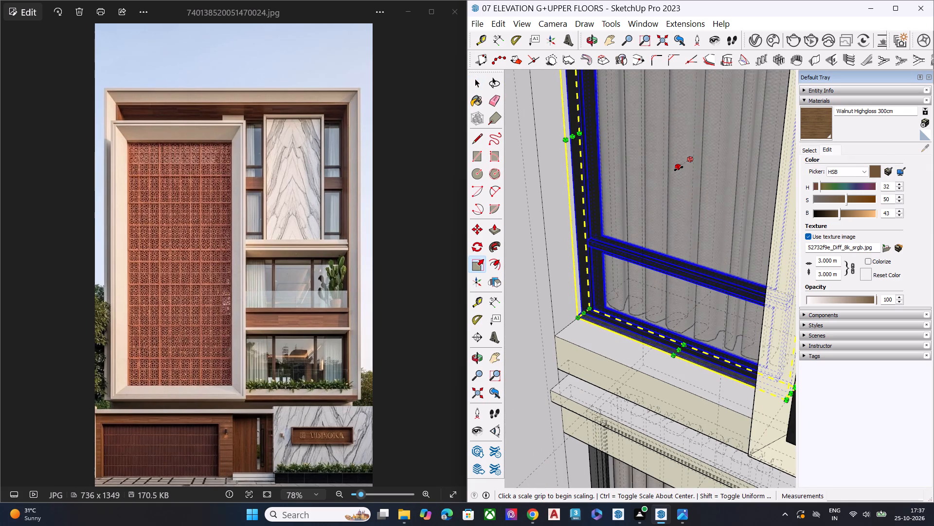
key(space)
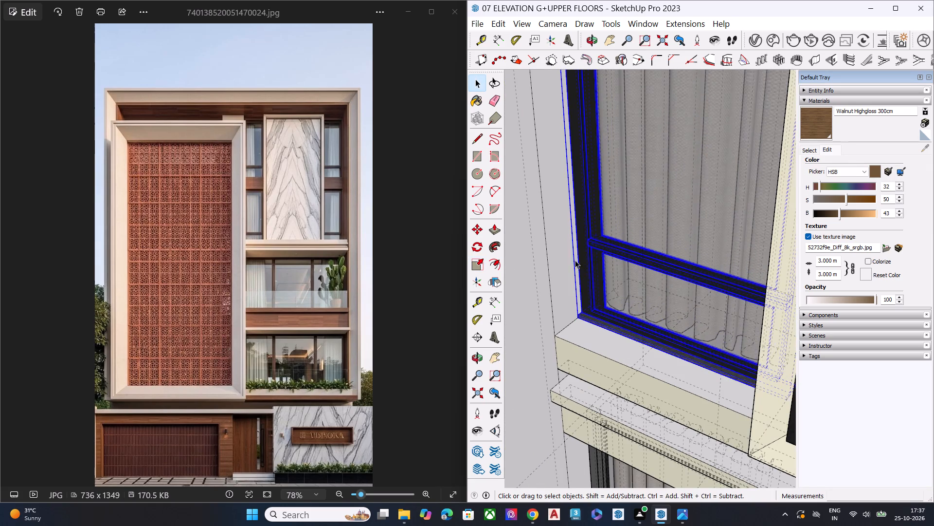
Check the shortened window's upper corner under the white band and turn off the dashed back-edge display.
scroll(539, 273, down, 12)
middle_drag(618, 328, 751, 207)
scroll(704, 143, up, 9)
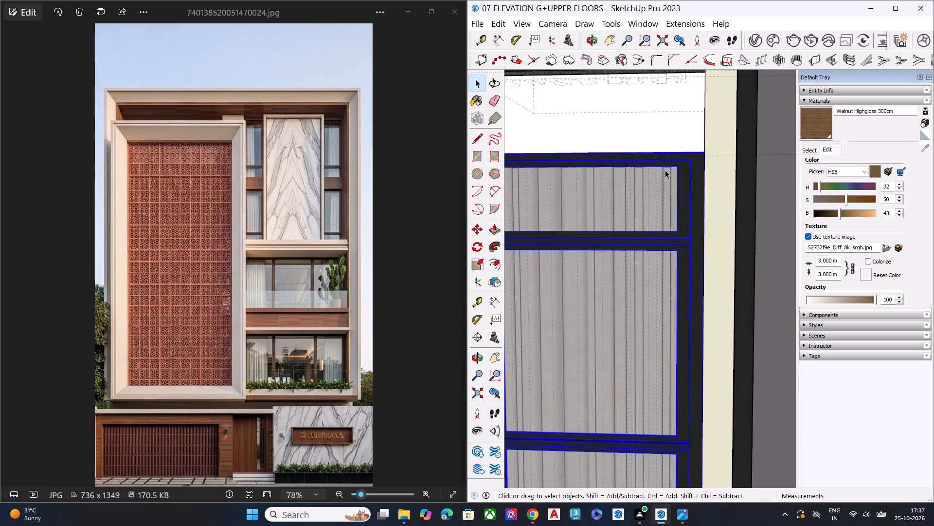
middle_drag(677, 164, 767, 113)
scroll(758, 117, up, 7)
middle_drag(700, 172, 696, 385)
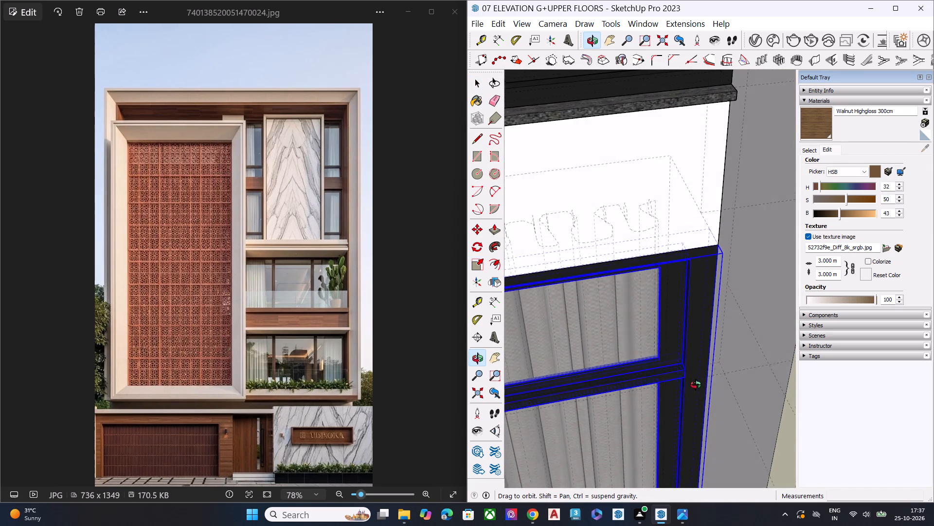
middle_drag(696, 385, 695, 389)
scroll(703, 279, up, 3)
click(703, 278)
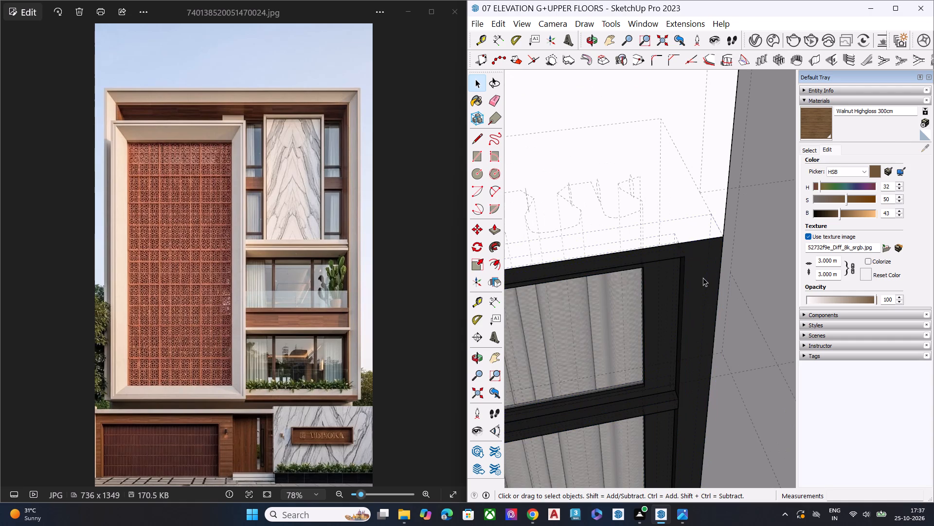
click(703, 278)
key(m)
key(space)
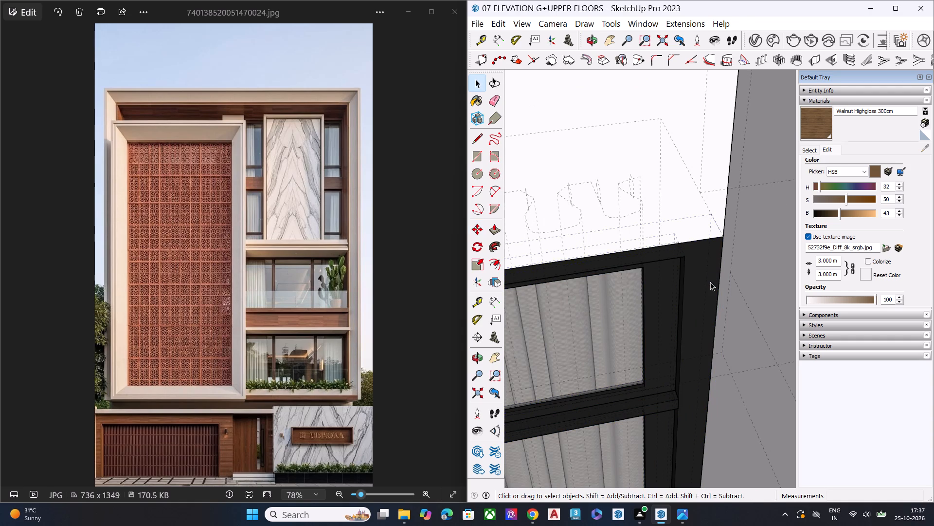
click(710, 282)
scroll(674, 268, down, 2)
scroll(660, 263, up, 1)
scroll(652, 263, down, 5)
key(k)
scroll(631, 257, down, 6)
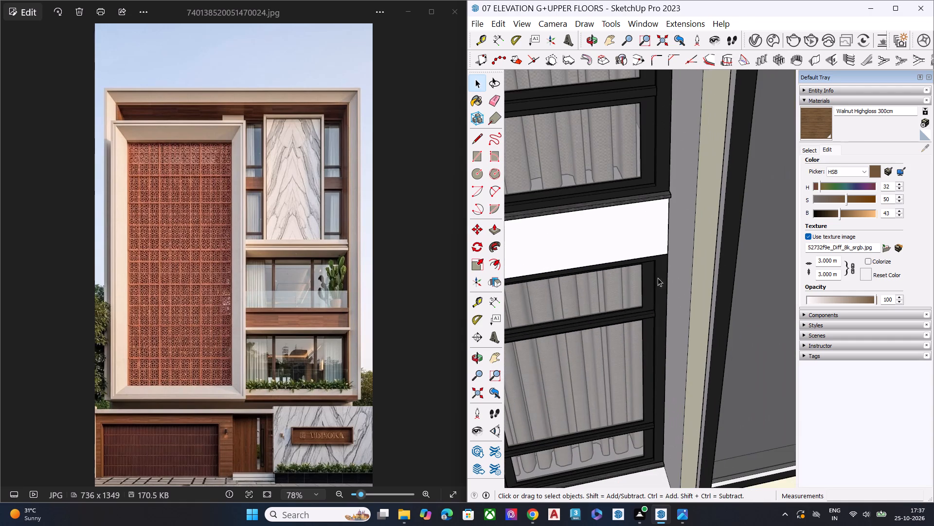
Copy the shortened window about 17' 7" across the tall panel, aligning its top corner with the opposite white band's lower corner.
click(654, 283)
scroll(665, 298, up, 5)
key(m)
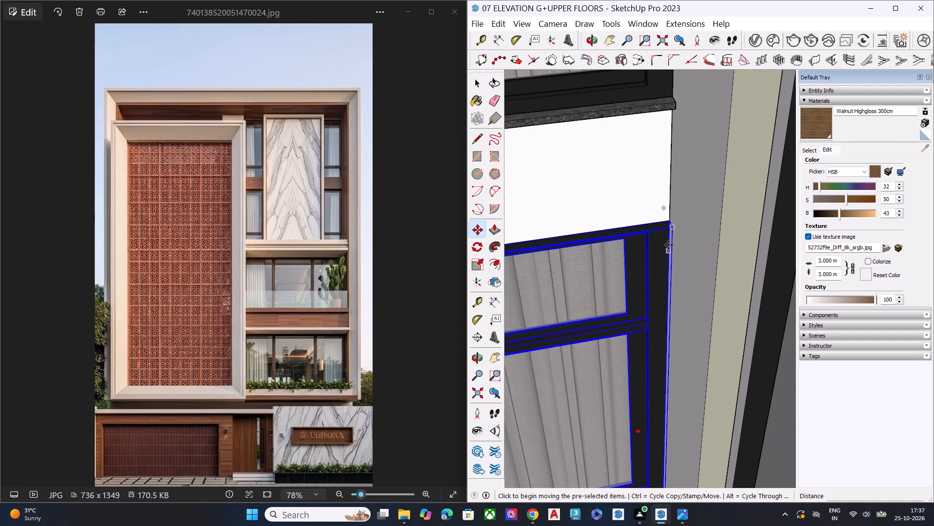
click(668, 222)
scroll(570, 250, down, 17)
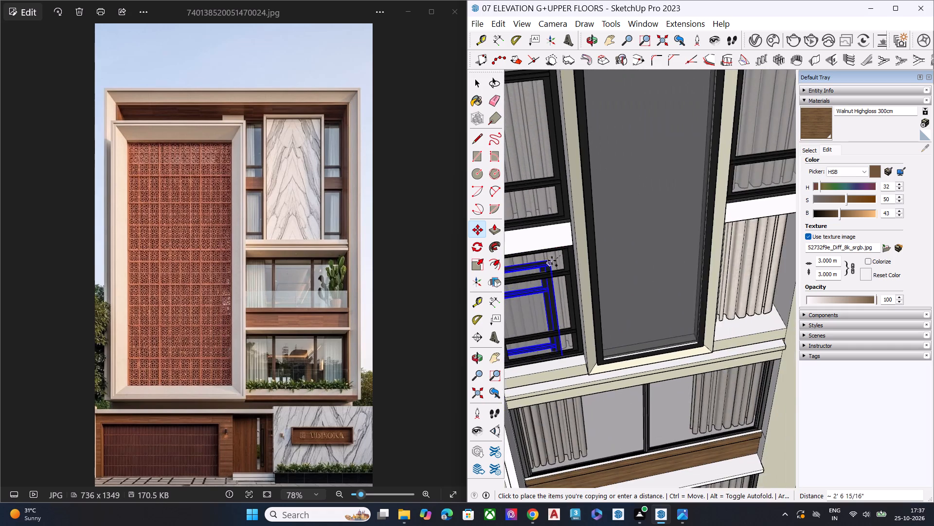
scroll(544, 268, down, 5)
scroll(539, 284, up, 1)
scroll(543, 288, down, 2)
scroll(592, 286, down, 5)
scroll(584, 291, up, 1)
scroll(584, 291, down, 3)
scroll(675, 282, up, 9)
scroll(637, 259, up, 4)
scroll(628, 257, down, 1)
scroll(623, 257, up, 4)
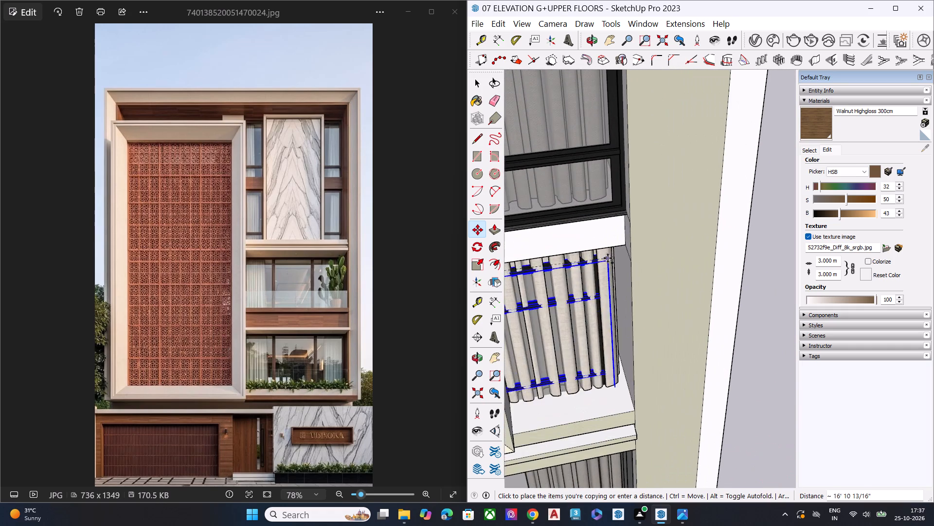
middle_drag(621, 252, 678, 94)
scroll(652, 163, up, 8)
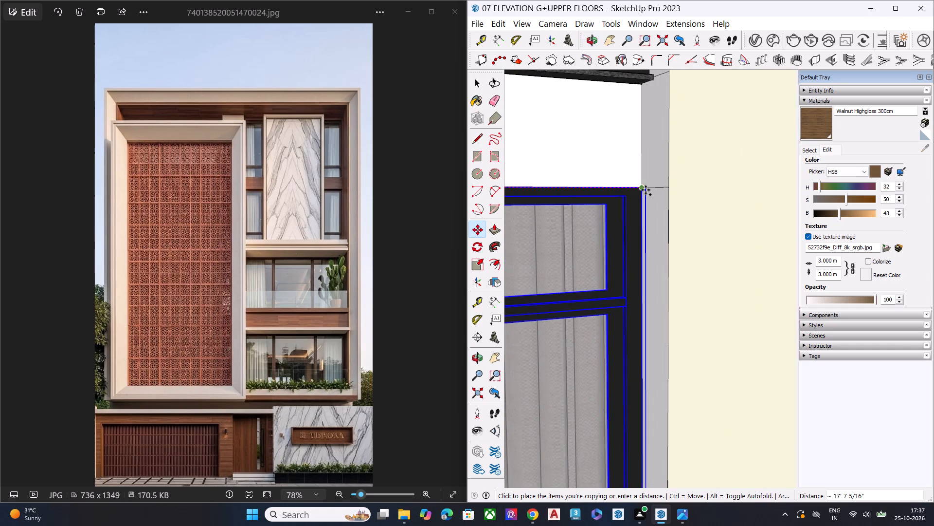
click(646, 190)
key(space)
scroll(620, 202, down, 3)
scroll(617, 205, up, 1)
scroll(617, 206, down, 1)
scroll(616, 206, up, 1)
scroll(616, 206, down, 5)
scroll(614, 207, up, 1)
scroll(614, 207, down, 9)
double_click(760, 298)
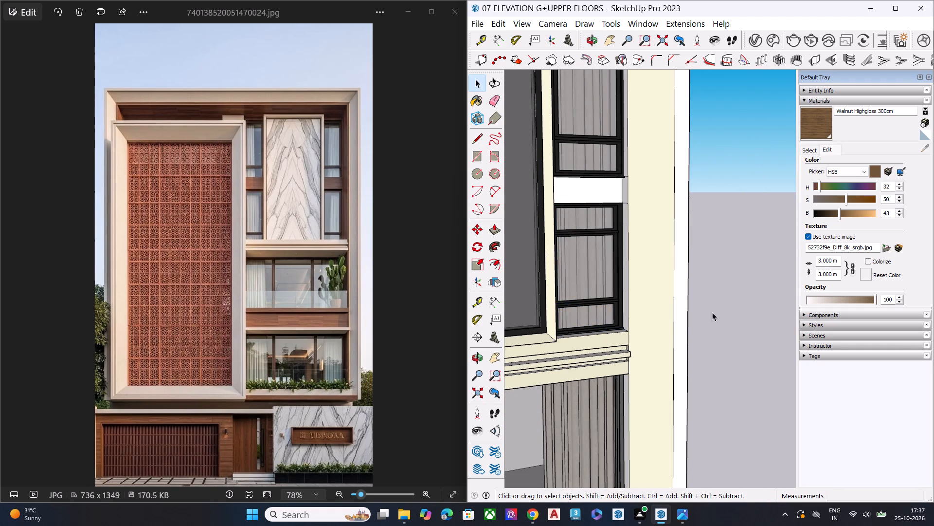
Scale the copied lower window along the green axis, widening it to close the gap beside the tall panel.
middle_drag(658, 330, 566, 425)
scroll(570, 364, up, 4)
scroll(578, 329, down, 1)
scroll(578, 329, up, 14)
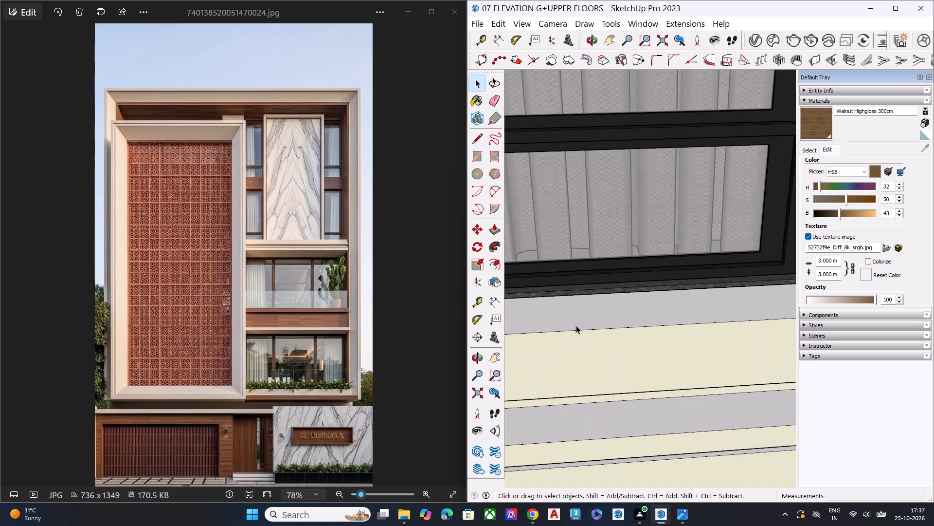
middle_drag(591, 317, 740, 223)
scroll(635, 262, down, 8)
scroll(618, 263, up, 3)
scroll(617, 263, down, 6)
middle_drag(682, 266, 531, 277)
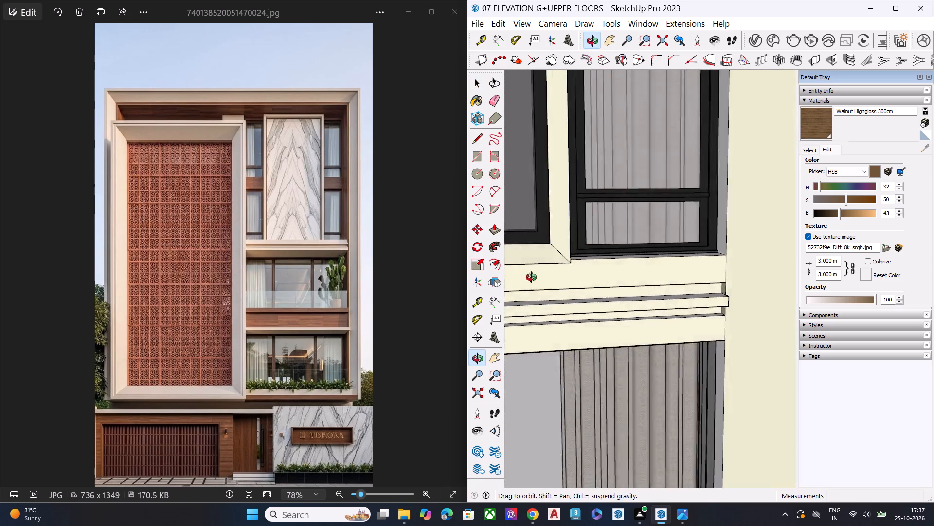
middle_drag(531, 277, 519, 281)
scroll(519, 281, up, 3)
scroll(603, 247, down, 7)
scroll(559, 93, down, 3)
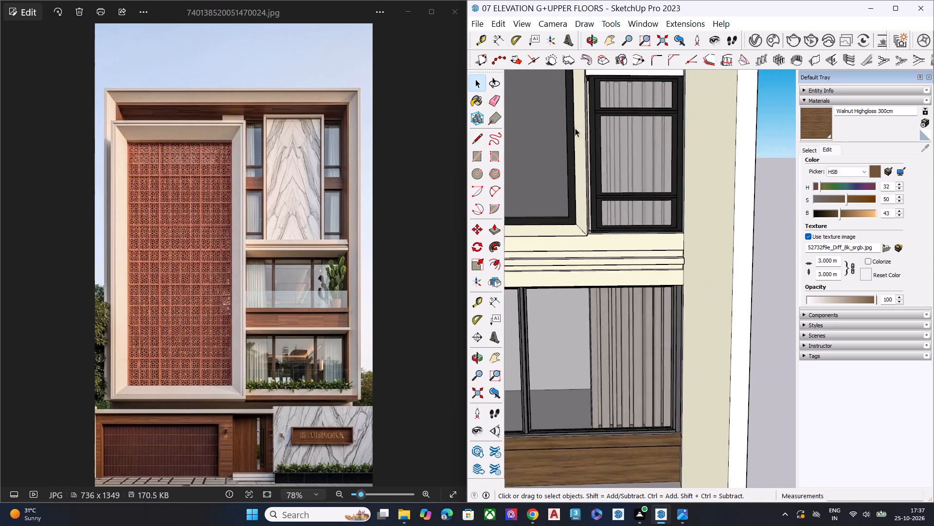
scroll(575, 128, down, 4)
scroll(621, 75, up, 8)
scroll(601, 172, up, 3)
scroll(597, 176, down, 1)
scroll(590, 186, up, 2)
scroll(567, 220, up, 4)
key(s)
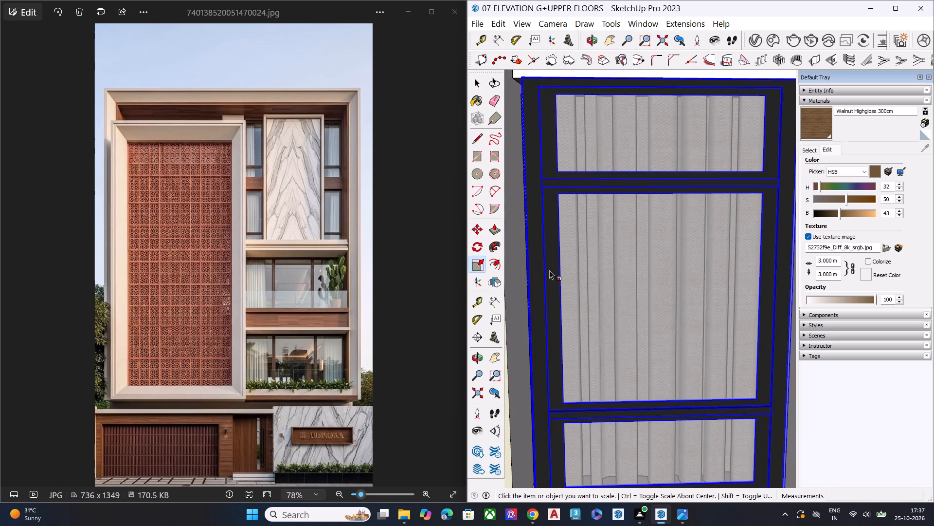
key(s)
click(534, 301)
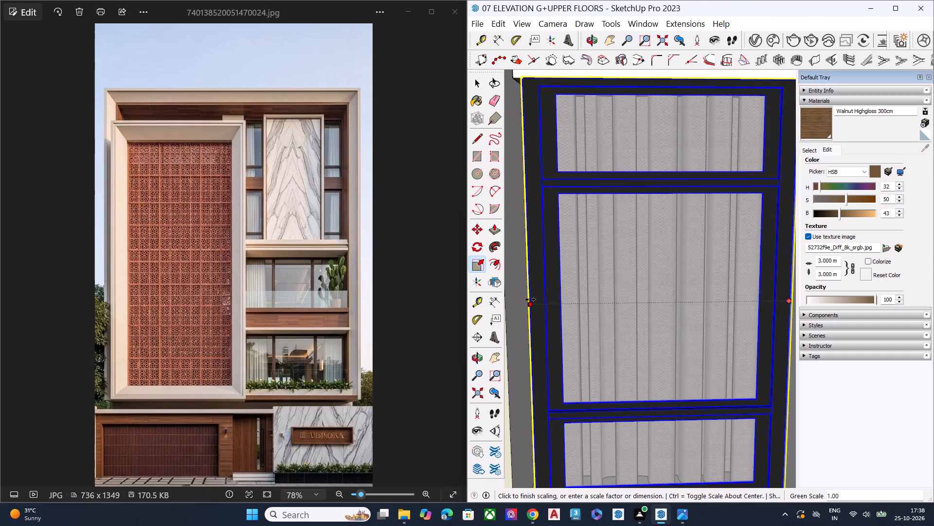
click(514, 296)
key(space)
scroll(563, 253, down, 5)
scroll(563, 253, up, 1)
scroll(563, 253, down, 8)
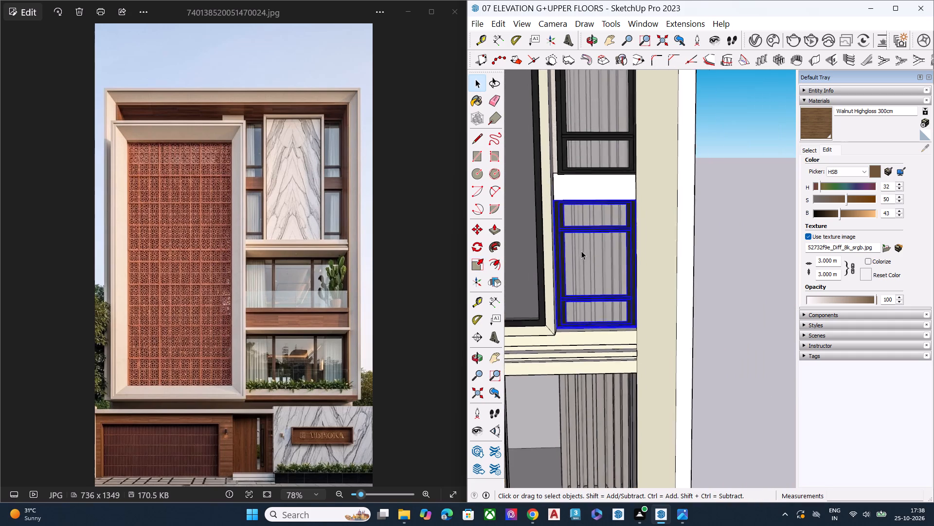
scroll(581, 251, down, 2)
click(739, 292)
Paint the narrow wall strips between the outermost upper windows and the facade's side wall with Walnut Highgloss 300cm.
middle_drag(713, 315, 711, 263)
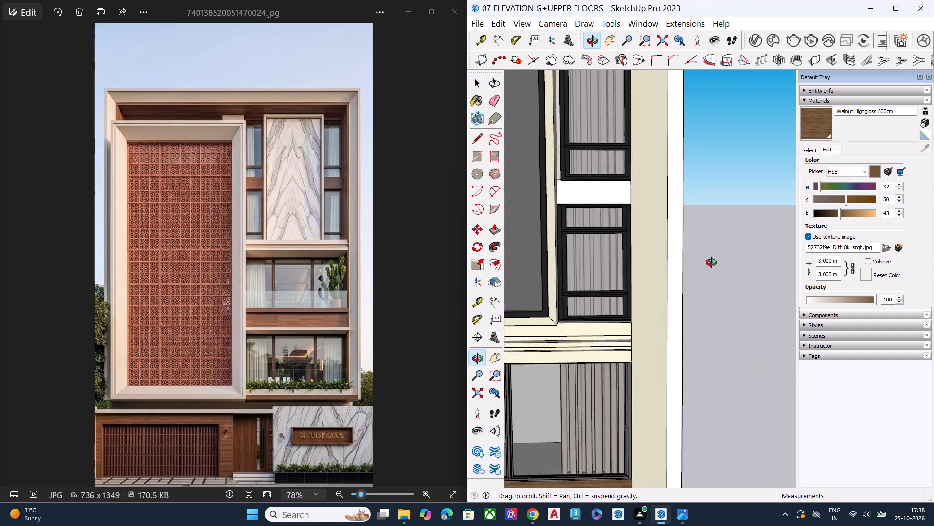
middle_drag(711, 263, 709, 233)
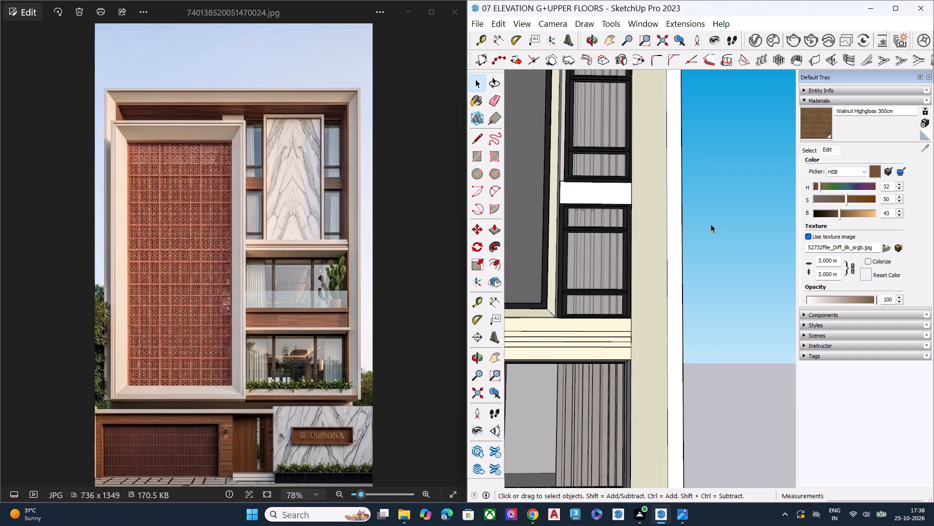
scroll(706, 208, down, 6)
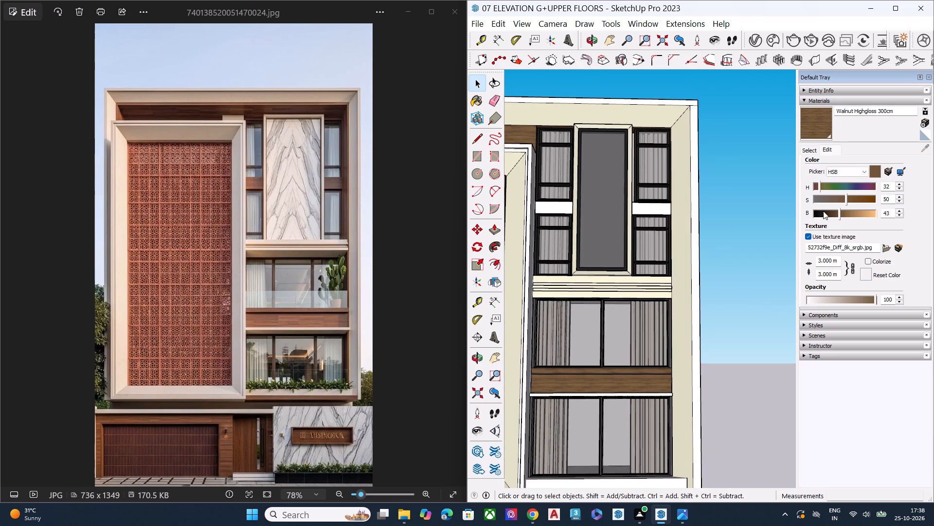
middle_drag(637, 219, 847, 210)
scroll(708, 142, up, 5)
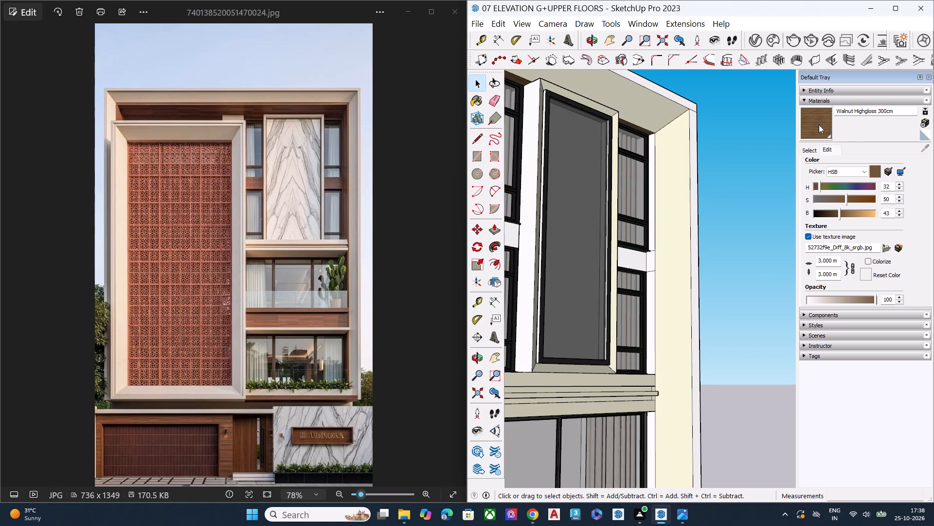
click(819, 125)
click(650, 187)
click(650, 293)
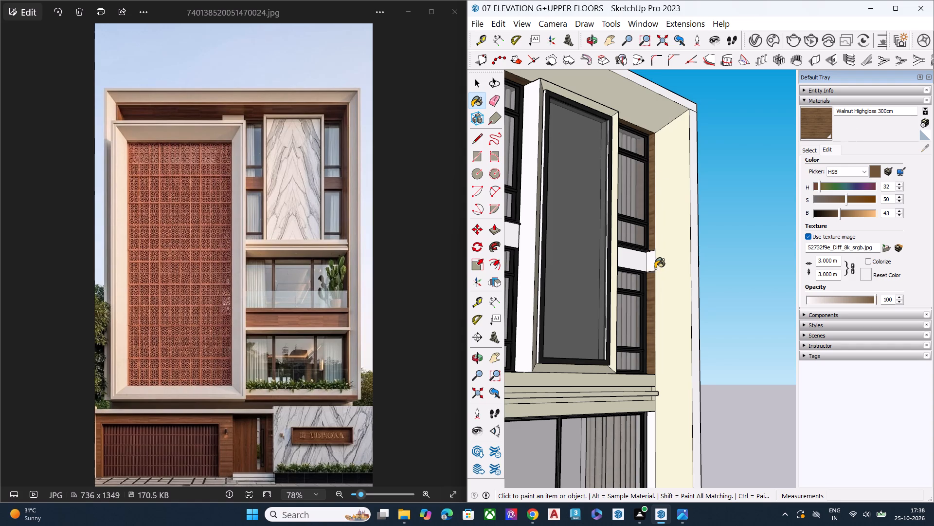
click(653, 266)
Paint the white band between the outer upper windows and the tall panel's adjoining side face with Walnut Highgloss 300cm.
middle_drag(660, 265, 495, 268)
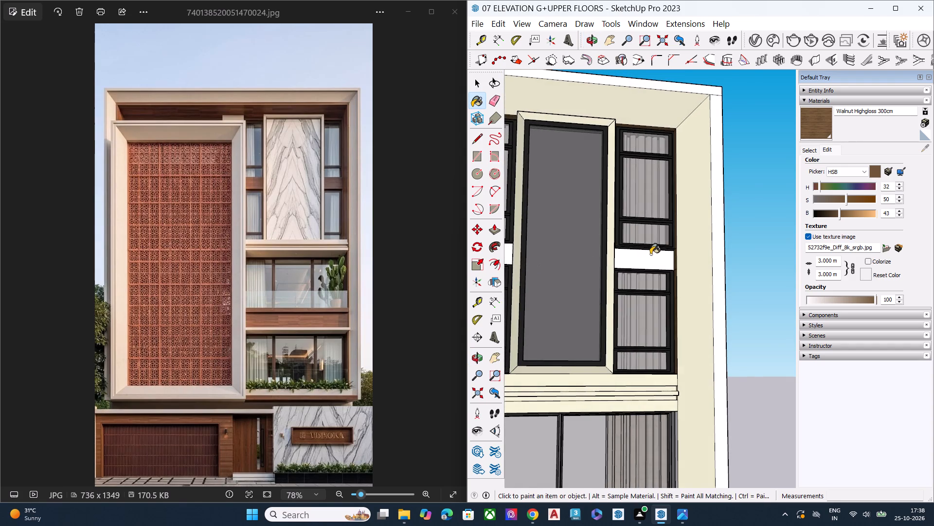
scroll(656, 252, up, 4)
click(645, 262)
scroll(702, 262, up, 1)
middle_drag(701, 262, 545, 272)
scroll(586, 255, down, 1)
scroll(586, 255, up, 1)
scroll(586, 255, down, 1)
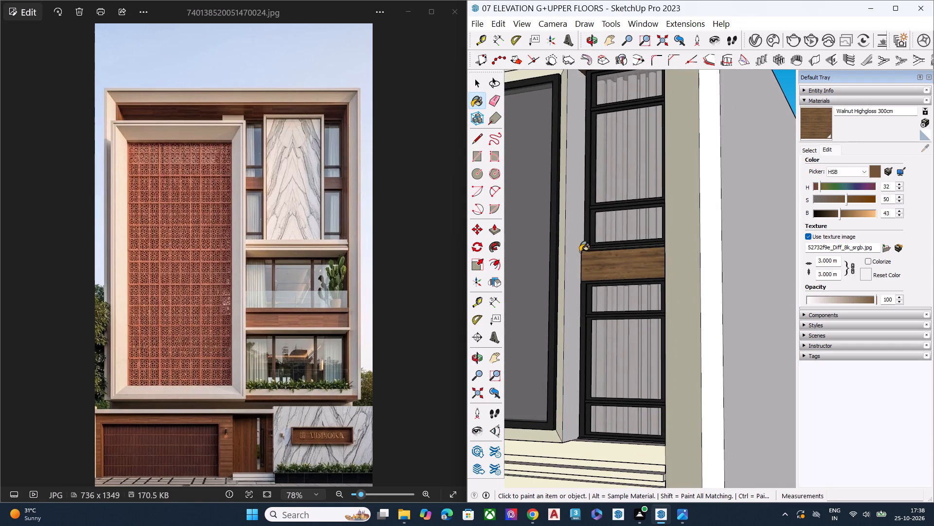
click(578, 245)
Paint the opposite white band between windows and the tall panel's other side face with the same walnut wood.
scroll(647, 241, down, 6)
middle_drag(607, 203, 779, 175)
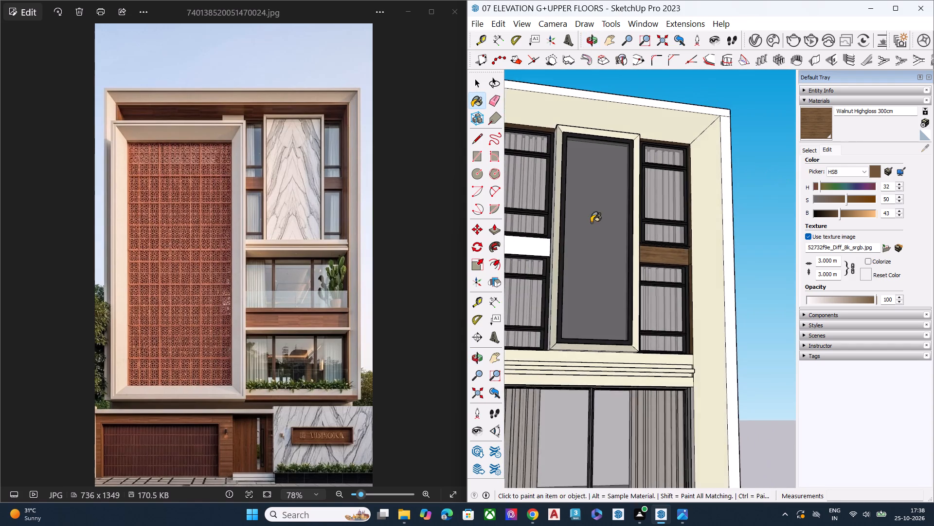
middle_drag(591, 223, 744, 225)
scroll(587, 237, up, 4)
click(587, 232)
click(566, 233)
scroll(689, 234, down, 3)
scroll(697, 236, up, 1)
scroll(698, 237, down, 3)
Paint the remaining white segments of the narrow wall strip beside the screen-side windows with walnut wood.
middle_drag(735, 243, 593, 263)
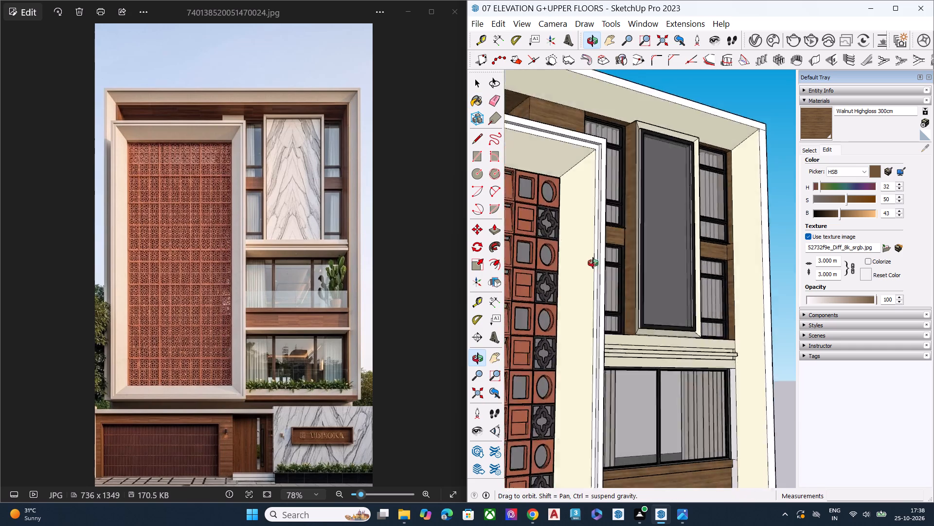
middle_drag(593, 263, 478, 274)
scroll(592, 252, up, 9)
middle_drag(592, 257, 451, 269)
click(577, 221)
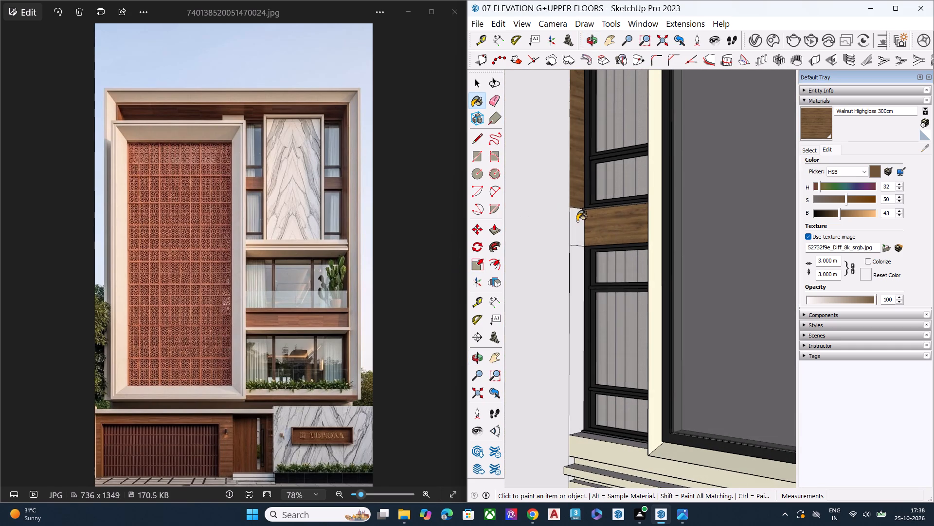
click(580, 276)
Delete the two leftover seam edges across the walnut wall strip, level with the band between the screen-side windows.
scroll(580, 256, up, 17)
key(space)
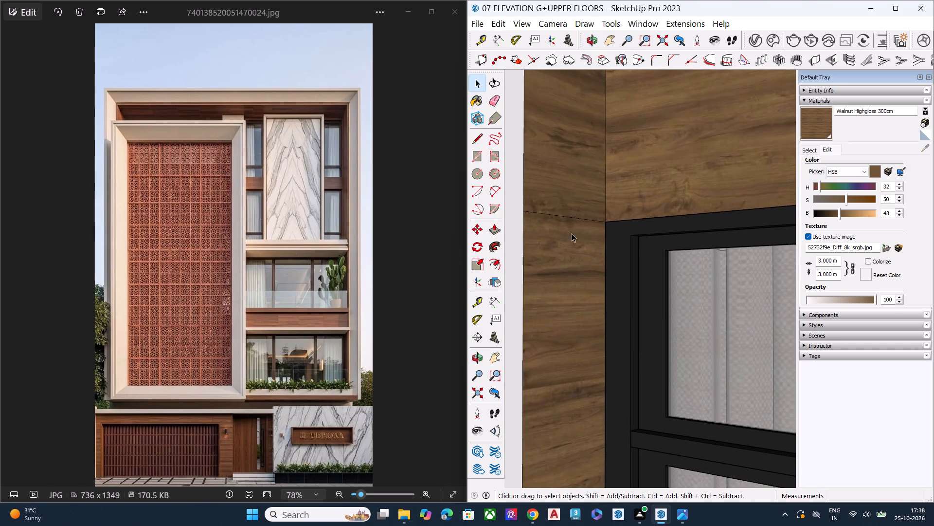
click(572, 219)
key(Delete)
scroll(574, 232, down, 2)
scroll(574, 243, up, 1)
scroll(575, 250, down, 4)
scroll(564, 180, up, 1)
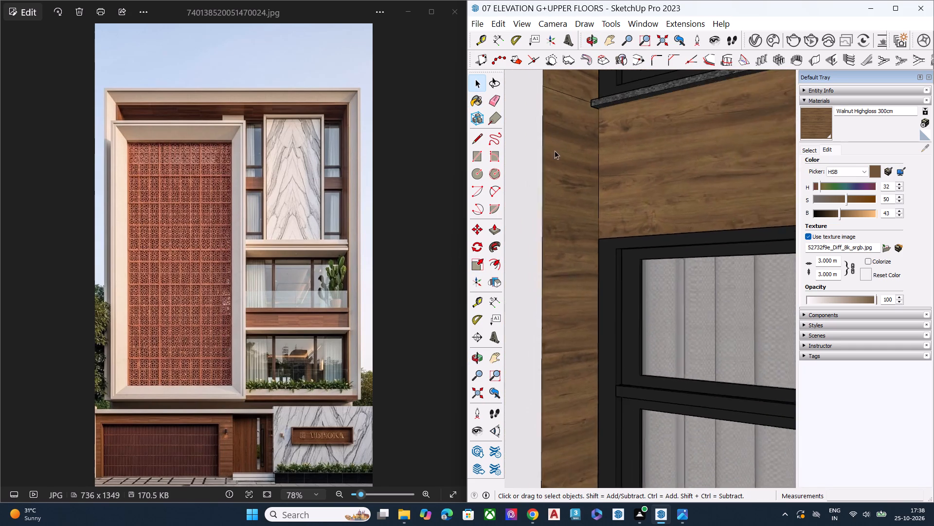
scroll(555, 150, up, 3)
scroll(559, 135, down, 5)
scroll(927, 0, up, 1)
scroll(895, 65, down, 5)
scroll(623, 168, down, 6)
scroll(614, 100, up, 3)
scroll(609, 103, down, 1)
scroll(609, 103, up, 3)
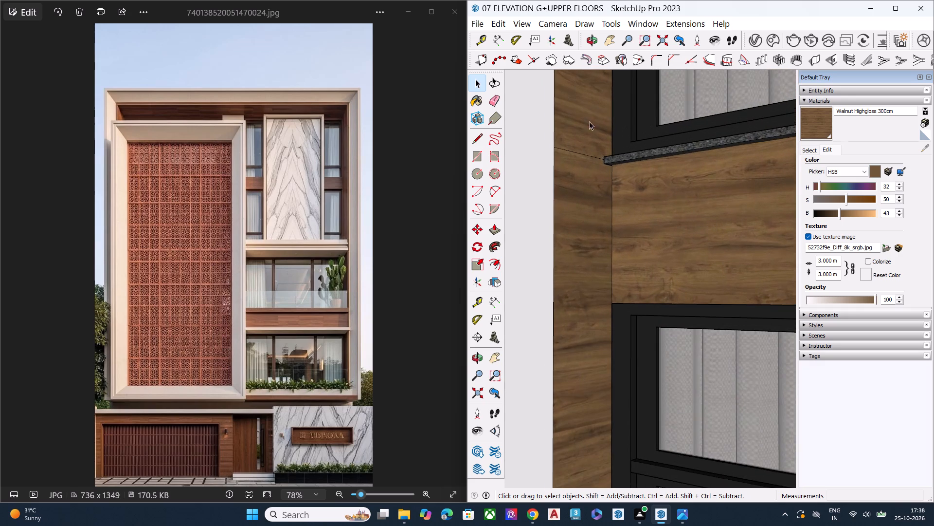
scroll(591, 157, up, 3)
scroll(591, 157, down, 1)
scroll(591, 157, up, 5)
click(591, 157)
key(Delete)
scroll(591, 157, down, 2)
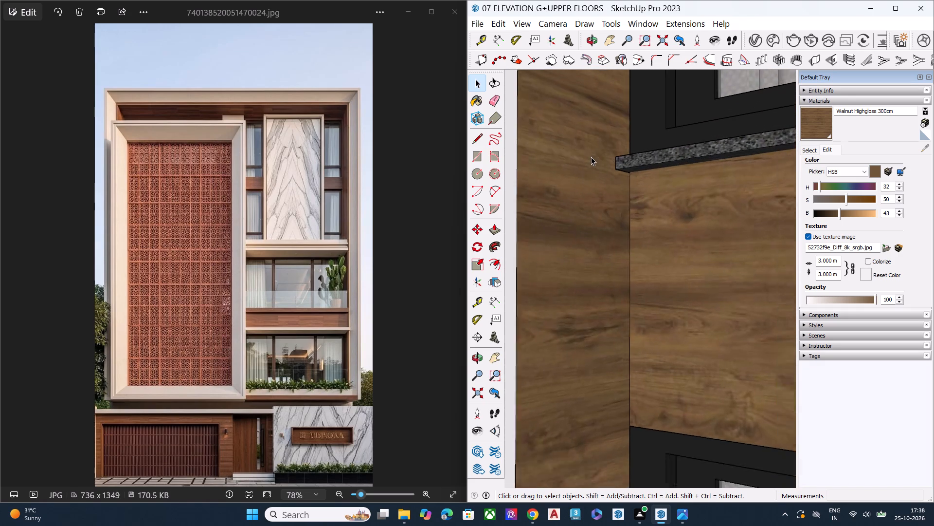
scroll(591, 157, down, 4)
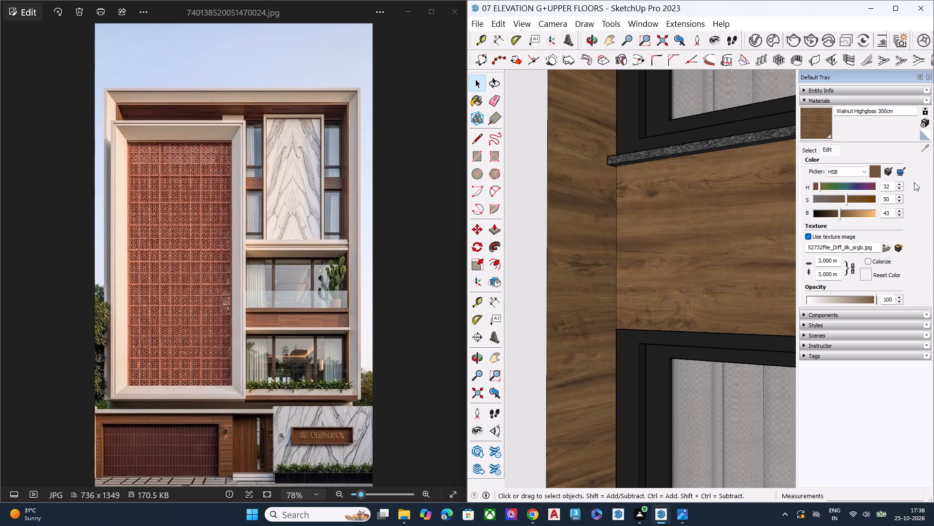
scroll(859, 248, down, 13)
Examine the whole elevation from several angles against the reference facade for surfaces still lacking a material.
key(space)
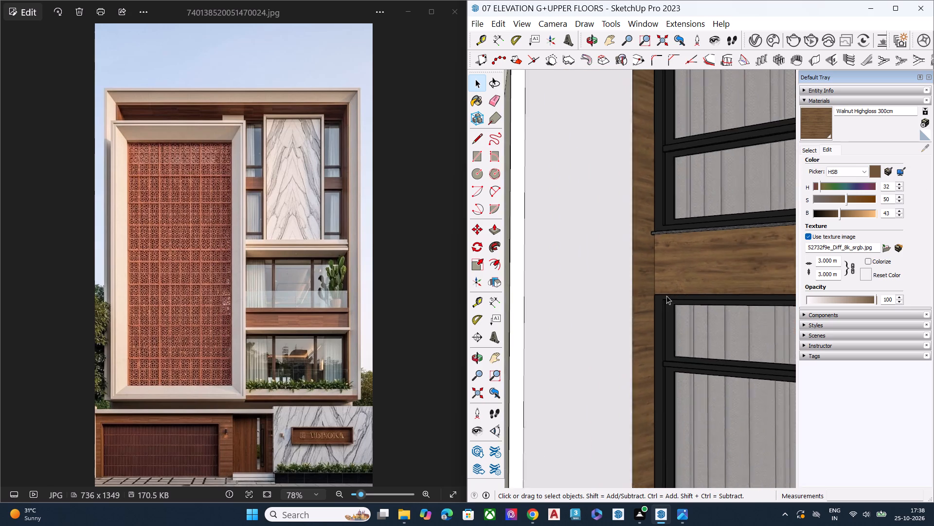
scroll(666, 296, down, 2)
middle_drag(668, 296, 749, 288)
scroll(651, 239, down, 14)
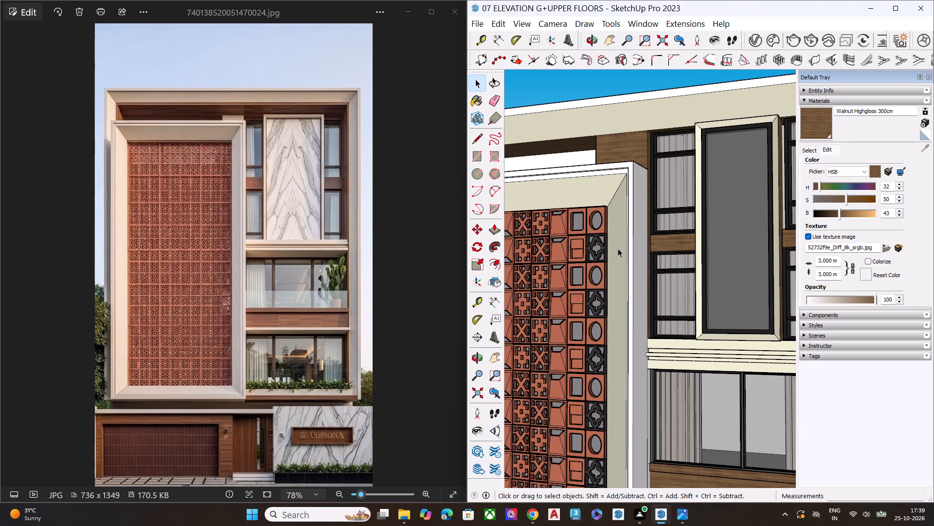
scroll(618, 255, down, 7)
middle_drag(631, 289, 705, 280)
scroll(678, 287, down, 1)
key(space)
scroll(704, 272, up, 2)
scroll(663, 245, down, 5)
middle_drag(662, 292, 675, 293)
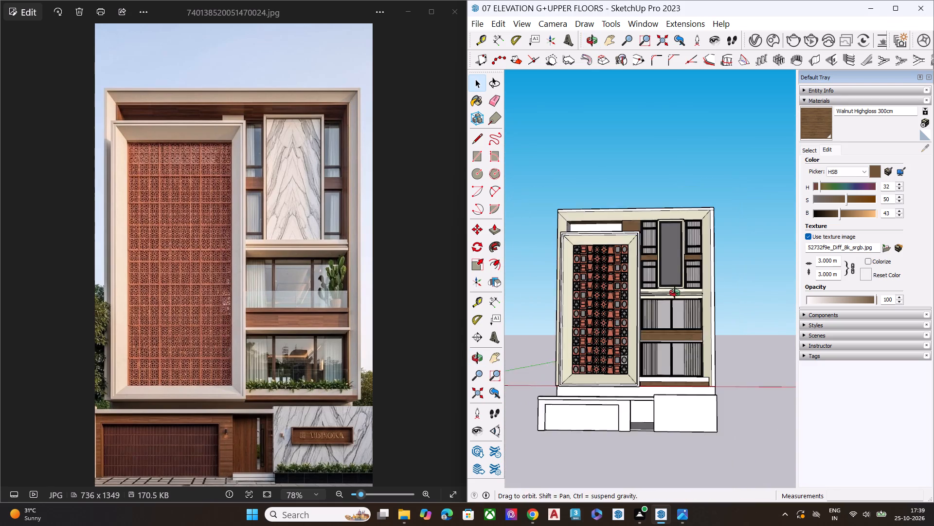
middle_drag(675, 293, 723, 286)
scroll(724, 286, up, 10)
scroll(671, 295, down, 5)
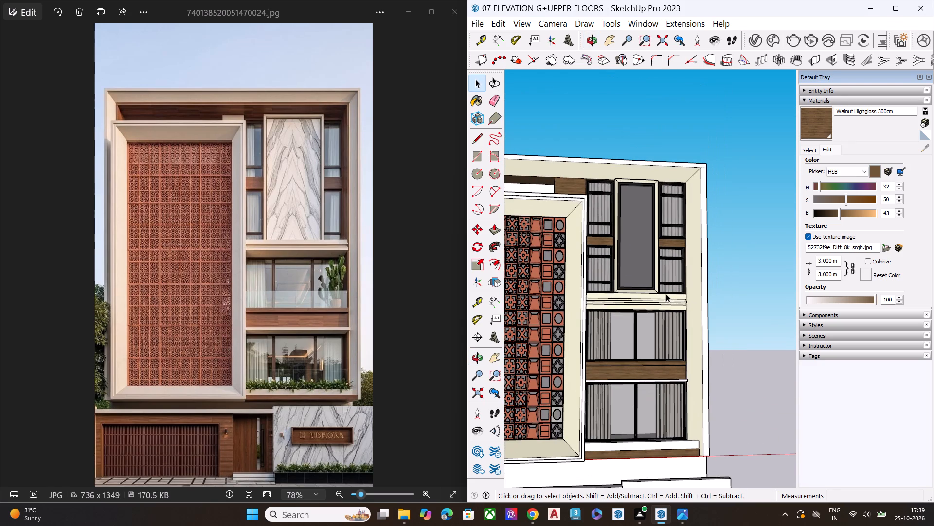
scroll(665, 294, up, 3)
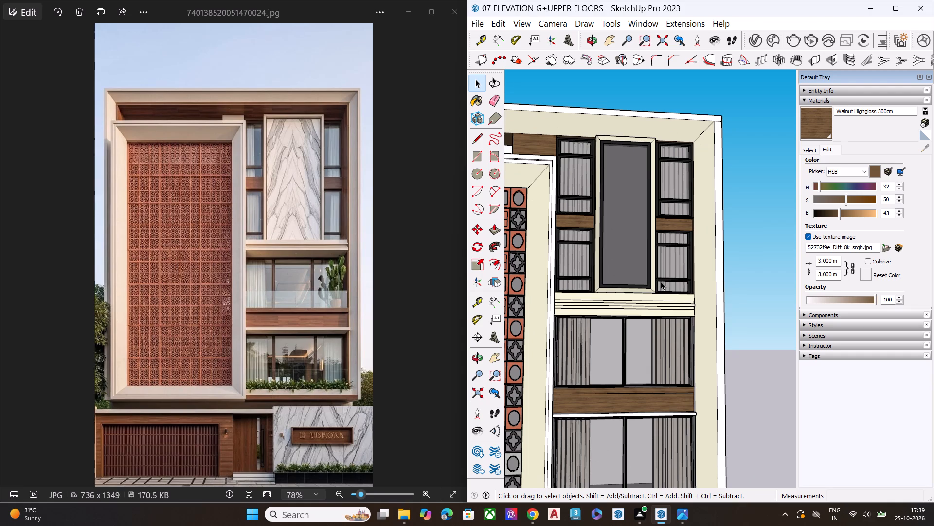
scroll(664, 266, down, 4)
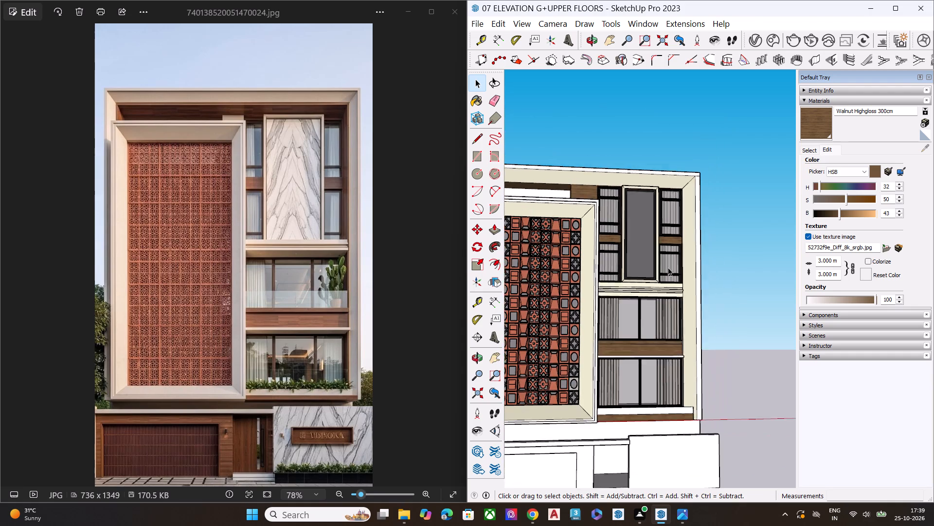
scroll(668, 267, down, 2)
click(712, 275)
key(space)
middle_drag(702, 301, 678, 355)
scroll(701, 230, down, 6)
middle_drag(647, 287, 589, 258)
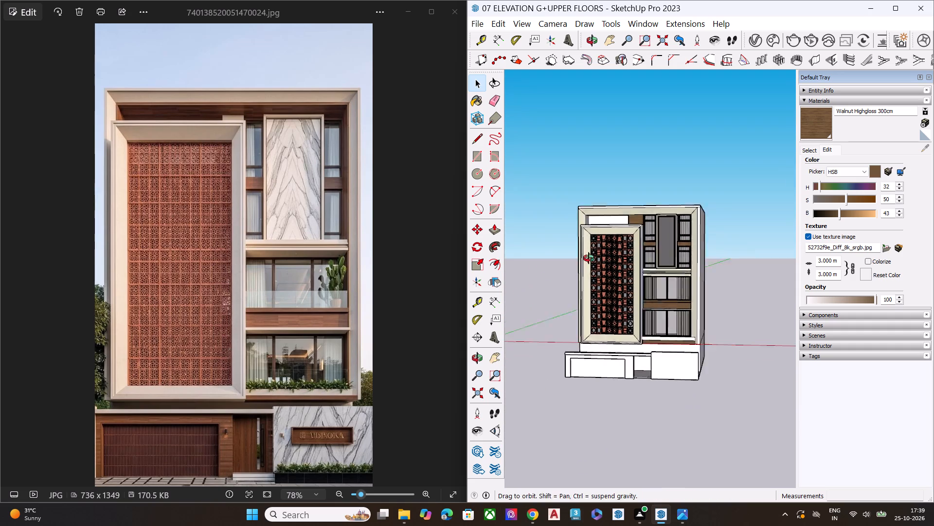
middle_drag(589, 258, 584, 247)
Paint the narrow front rim of the building's outer frame with Walnut Highgloss 300cm.
scroll(584, 229, up, 2)
scroll(588, 223, down, 1)
scroll(588, 222, up, 7)
middle_drag(573, 219, 791, 225)
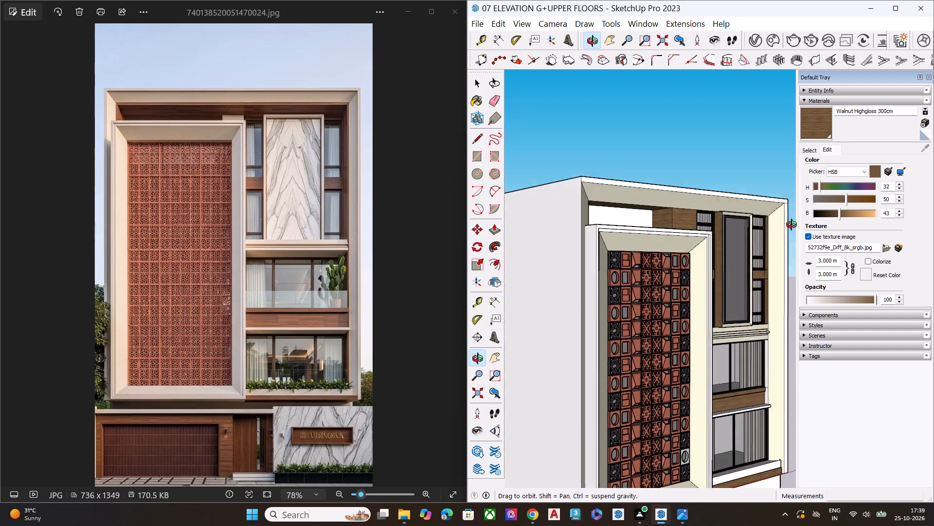
middle_drag(791, 225, 791, 224)
scroll(791, 199, up, 6)
click(826, 123)
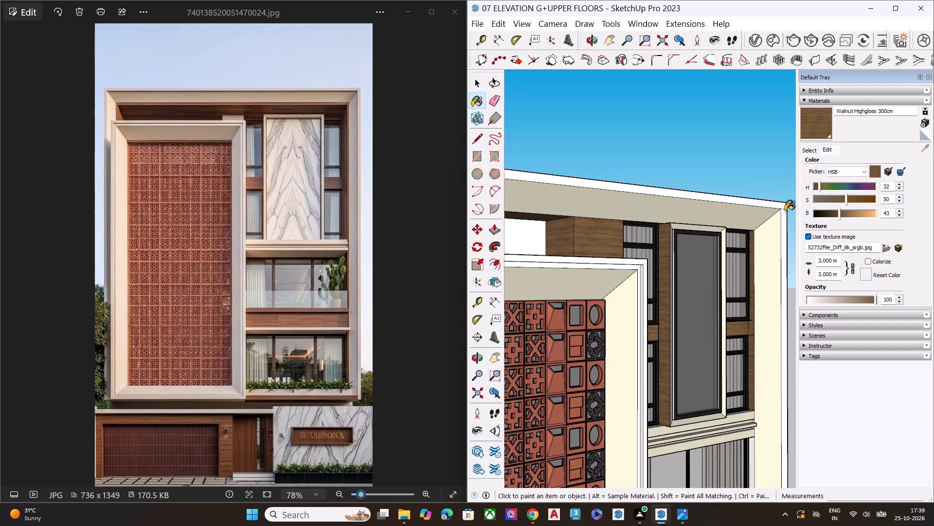
click(783, 206)
click(784, 229)
Paint both narrow front rim bands of the frame around the terracotta screen with Walnut Highgloss 300cm.
scroll(786, 215, down, 6)
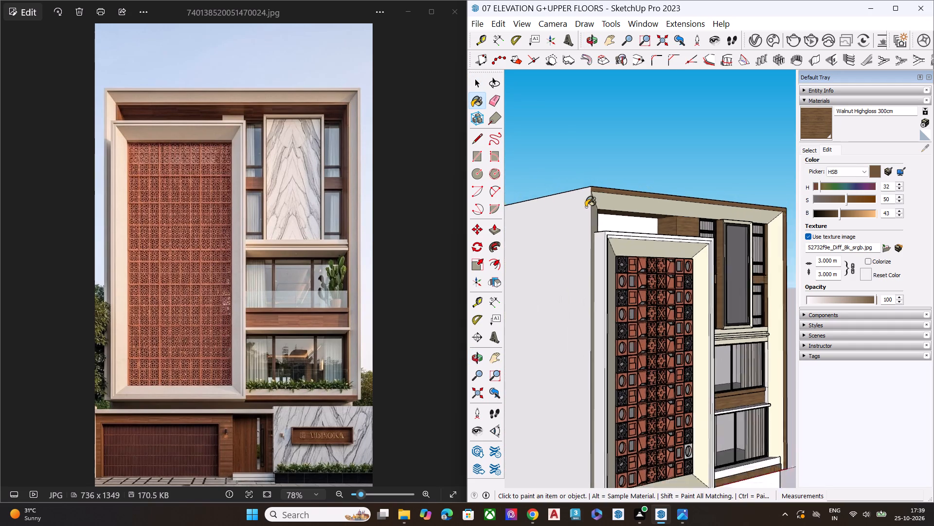
scroll(586, 207, up, 2)
scroll(586, 207, down, 1)
scroll(586, 207, up, 4)
scroll(621, 258, up, 3)
scroll(621, 261, down, 1)
scroll(621, 261, up, 5)
click(628, 247)
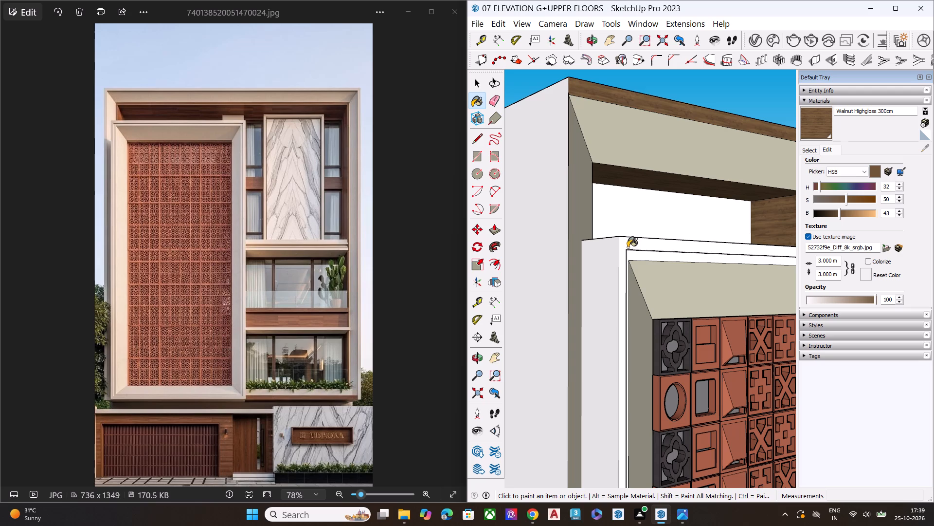
scroll(644, 252, up, 2)
middle_drag(644, 252, 489, 255)
scroll(548, 261, up, 1)
click(592, 264)
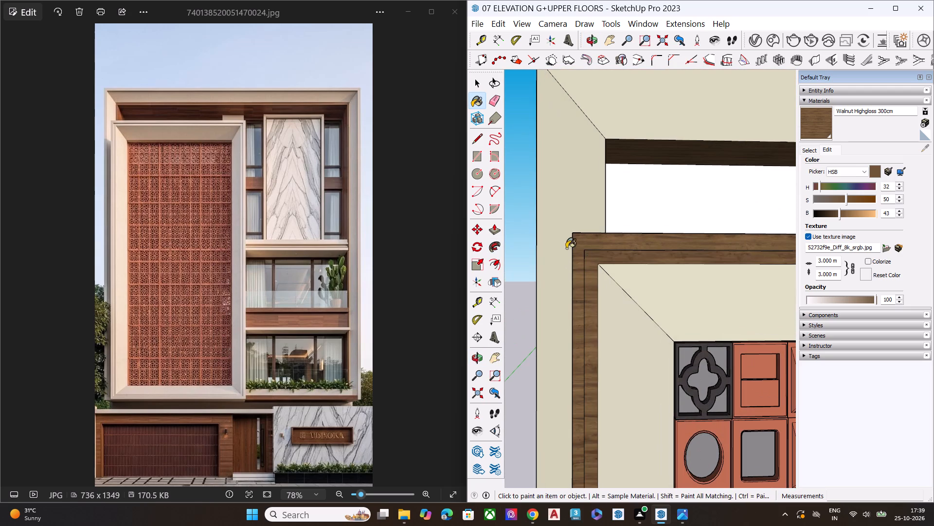
Paint the white recessed wall above the terracotta screen with Walnut Highgloss 300cm.
scroll(502, 223, down, 20)
scroll(502, 223, down, 4)
scroll(581, 213, down, 1)
click(600, 215)
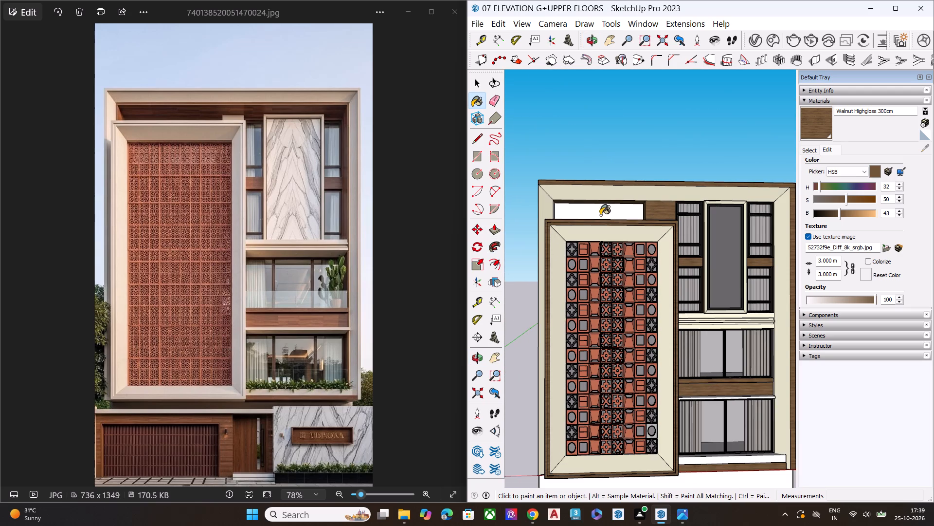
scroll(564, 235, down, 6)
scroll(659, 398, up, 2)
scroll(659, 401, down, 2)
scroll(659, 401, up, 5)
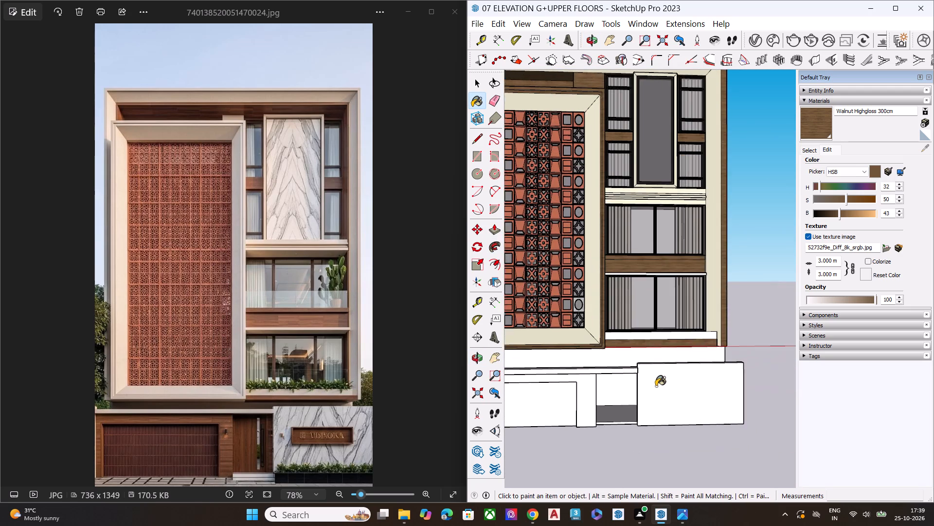
Paint the narrow white ledge beneath the lowest window with Walnut Highgloss 300cm.
scroll(655, 385, up, 6)
middle_drag(654, 384, 645, 374)
click(645, 311)
key(space)
scroll(658, 308, down, 6)
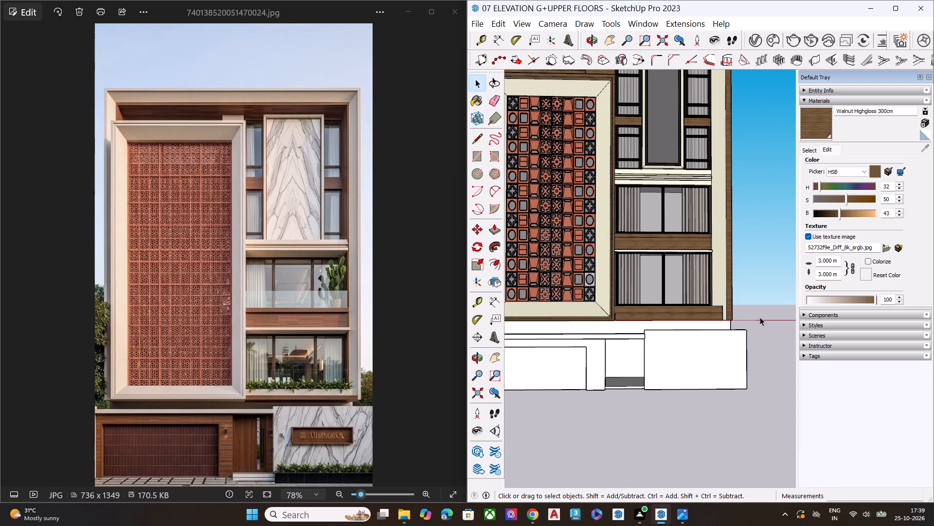
Examine the whole facade from the front and from above for surfaces still without walnut wood.
click(773, 318)
scroll(743, 325, down, 1)
scroll(744, 326, up, 1)
scroll(750, 334, down, 5)
middle_drag(712, 356, 773, 347)
middle_drag(773, 347, 673, 341)
scroll(667, 247, up, 7)
scroll(645, 254, down, 8)
middle_drag(666, 256, 669, 288)
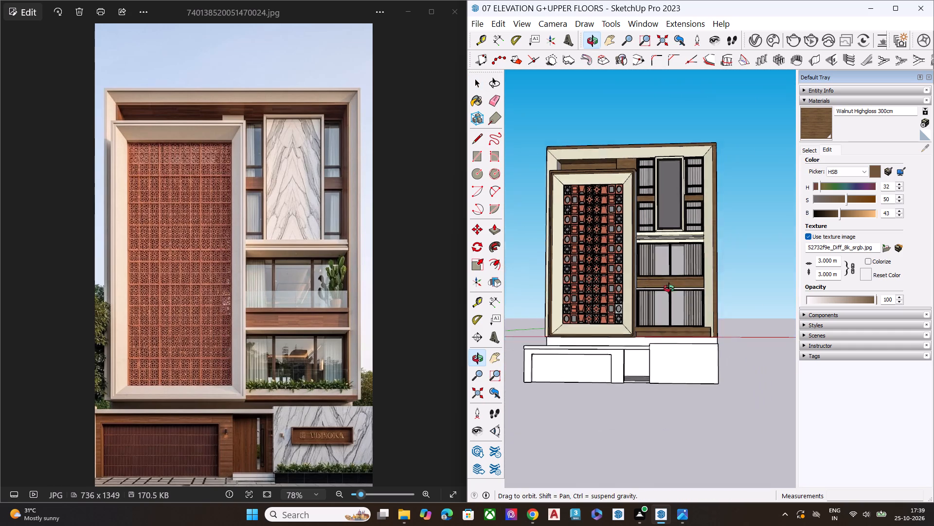
middle_drag(669, 288, 666, 321)
scroll(630, 308, up, 1)
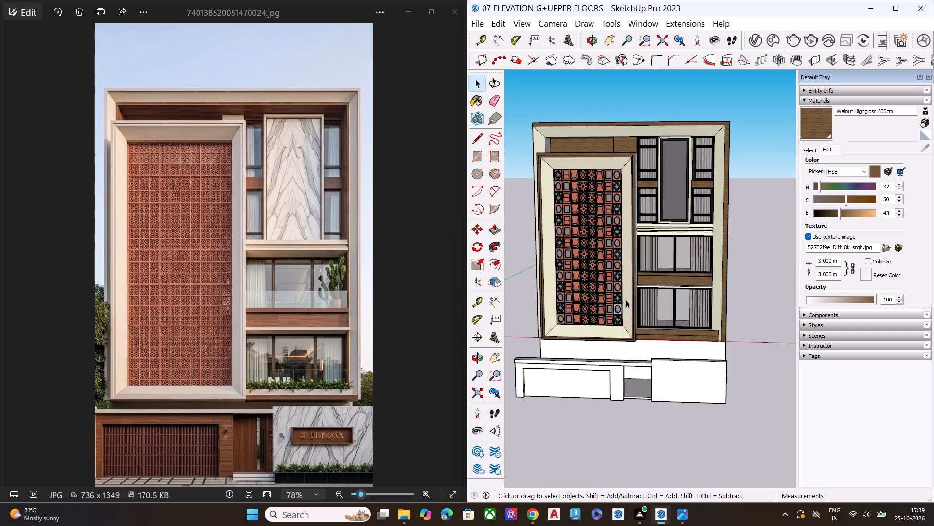
Paint the remaining white strip of recessed wall beside the terracotta screen frame's upper left corner with Walnut Highgloss 300cm.
click(822, 125)
middle_drag(727, 286, 626, 239)
scroll(606, 186, up, 6)
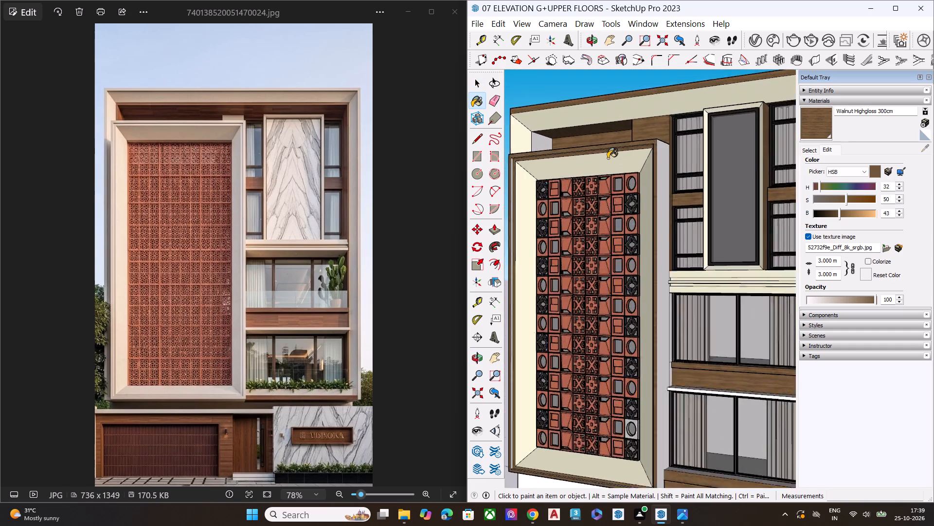
scroll(608, 158, up, 3)
scroll(526, 141, up, 2)
click(520, 140)
scroll(557, 153, down, 11)
key(space)
Review the painted elevation from the side, up close at the upper windows, and from the front.
middle_drag(572, 193, 855, 196)
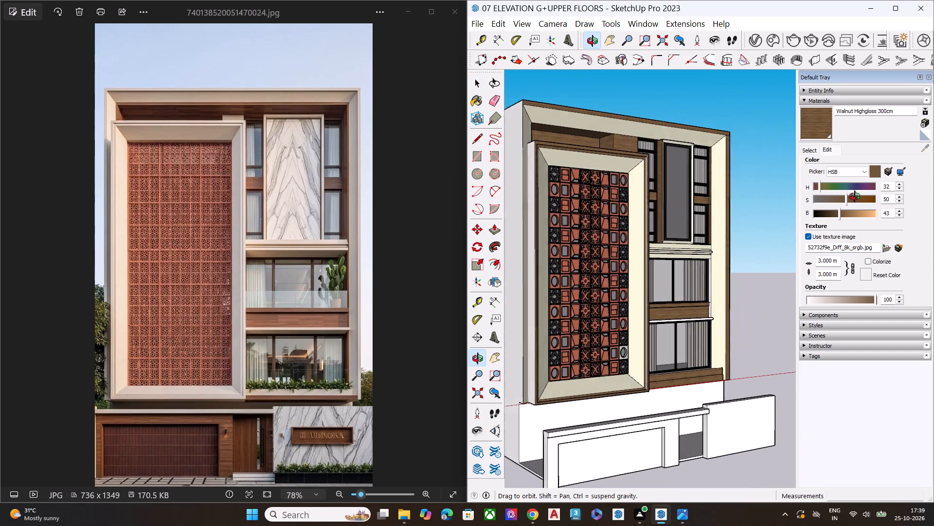
middle_drag(855, 196, 856, 196)
key(space)
scroll(715, 165, up, 6)
middle_drag(672, 192, 589, 207)
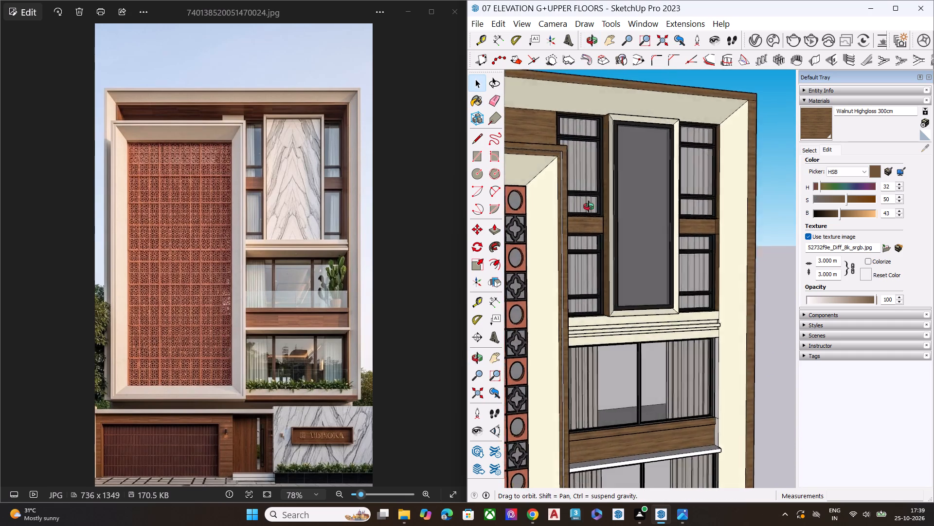
middle_drag(589, 207, 521, 211)
scroll(703, 214, down, 9)
scroll(640, 306, down, 3)
scroll(637, 306, up, 1)
scroll(634, 313, down, 2)
scroll(628, 394, up, 2)
middle_drag(605, 395, 594, 390)
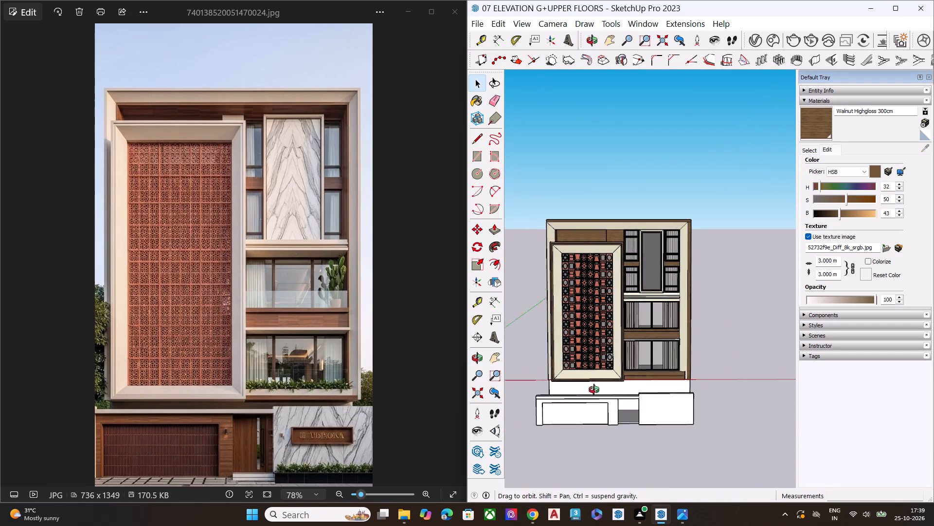
middle_drag(594, 390, 596, 364)
scroll(512, 350, up, 6)
scroll(534, 338, down, 4)
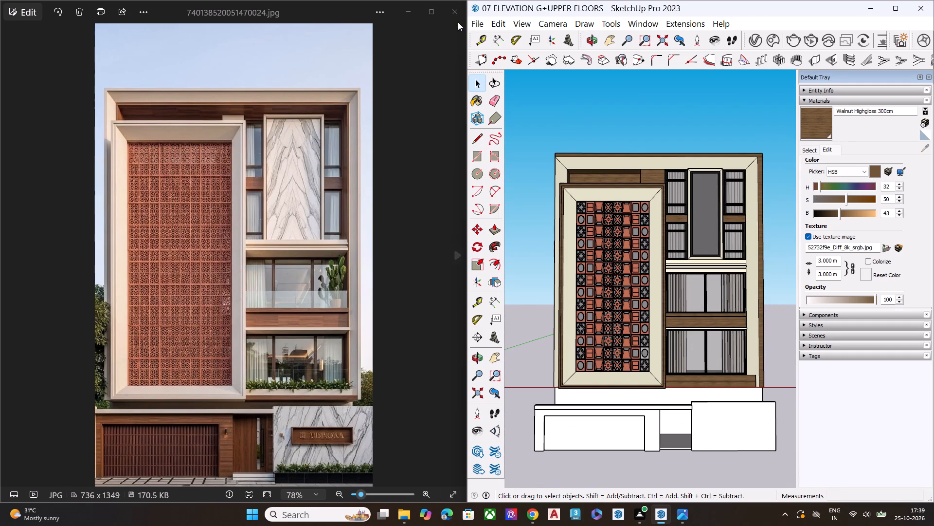
Close the reference facade image.
click(458, 18)
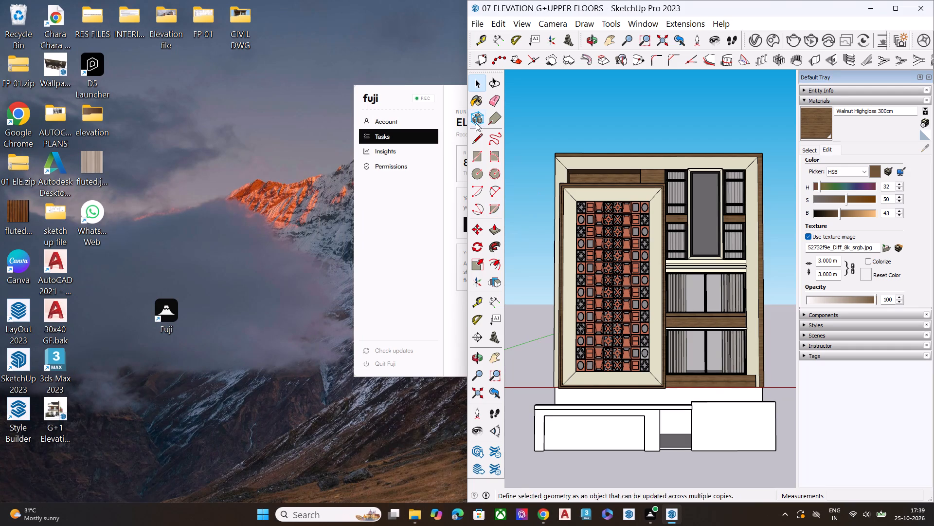
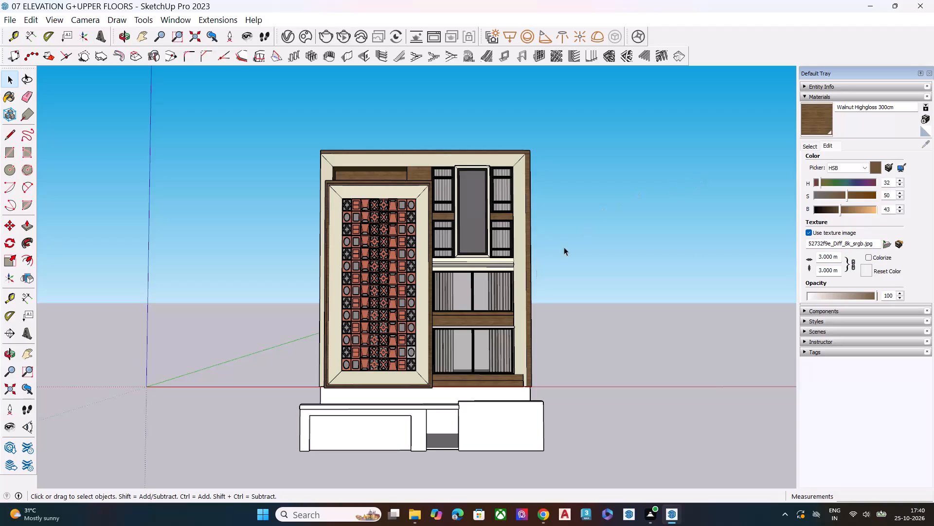
Render the elevation's front view with V-Ray, examine the rendered facade up close, and close the frame buffer.
scroll(389, 300, down, 2)
scroll(350, 357, up, 2)
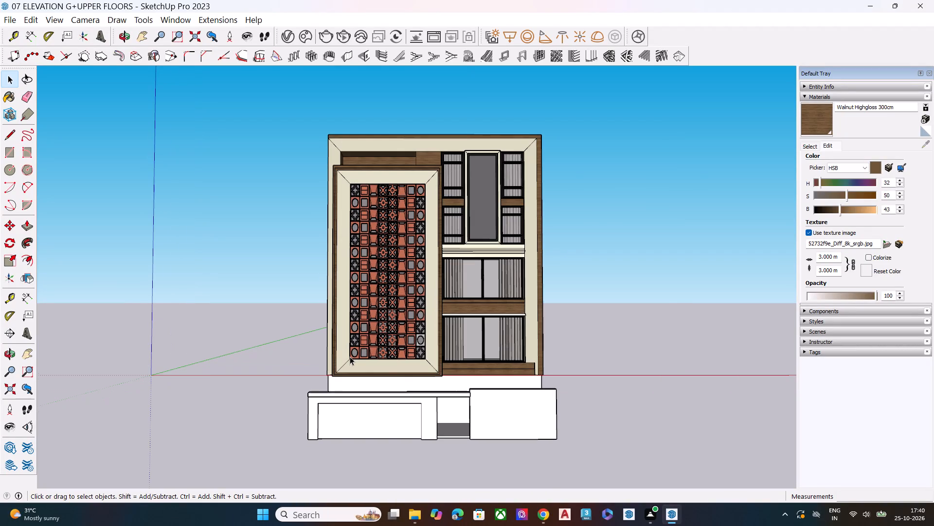
middle_drag(332, 353, 339, 345)
scroll(356, 320, up, 1)
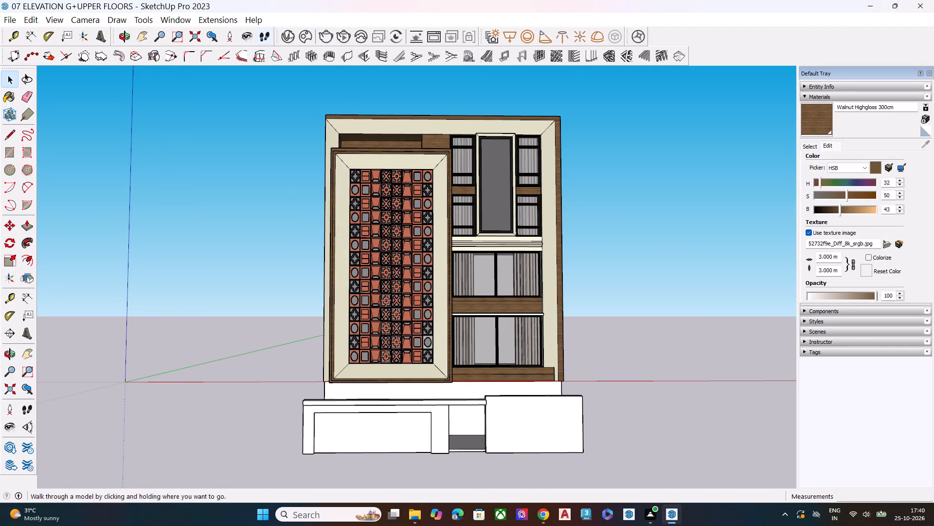
click(329, 37)
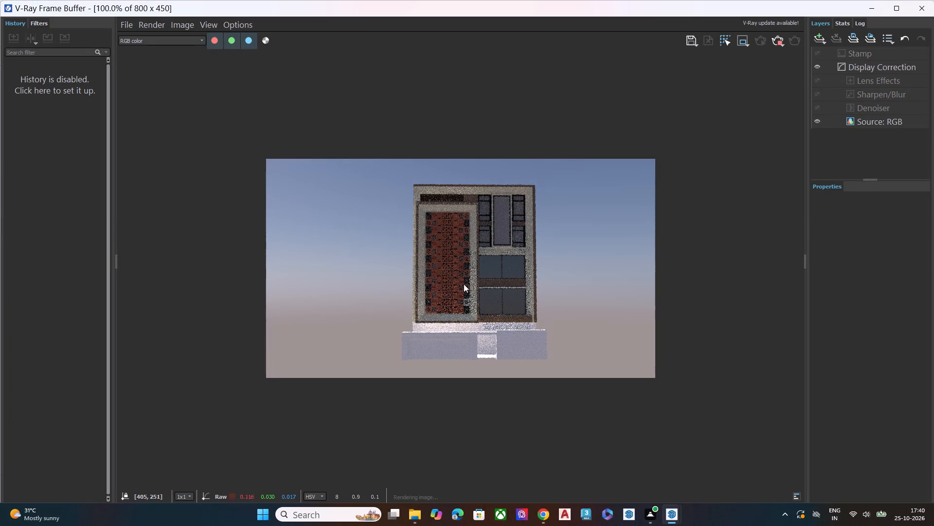
scroll(464, 287, up, 1)
middle_drag(503, 301, 485, 298)
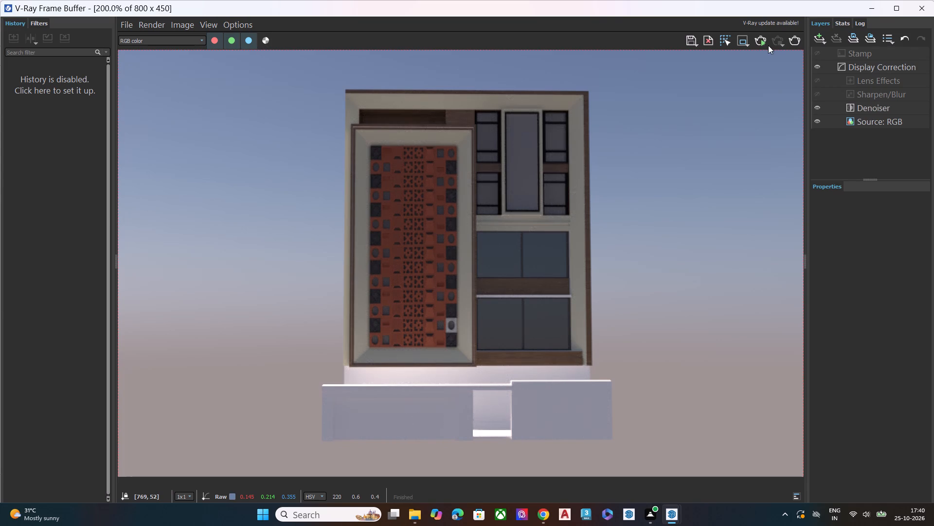
click(927, 7)
Examine the unpainted white boundary wall and building base from the front and from a low side angle.
scroll(495, 330, down, 4)
scroll(442, 403, up, 1)
scroll(438, 409, down, 1)
scroll(437, 411, up, 1)
scroll(433, 417, down, 2)
scroll(431, 421, up, 3)
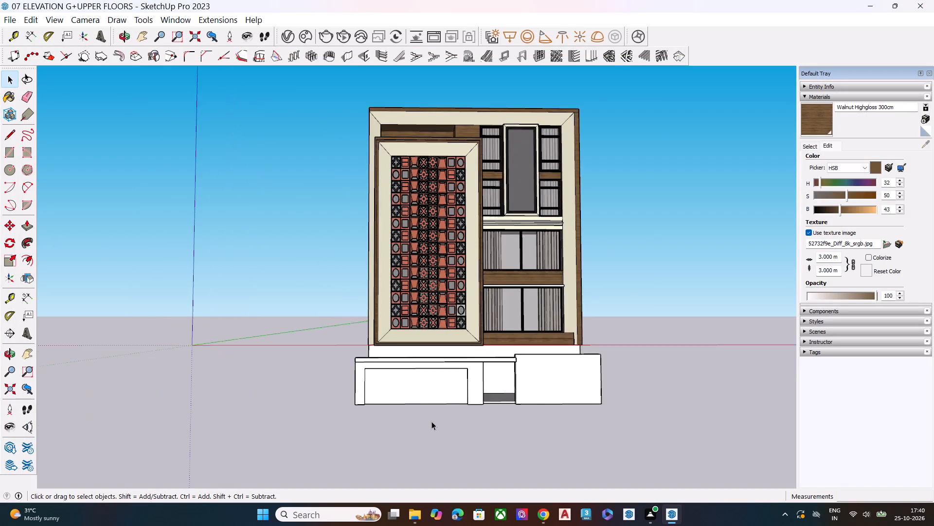
scroll(432, 420, up, 6)
scroll(432, 420, down, 1)
scroll(432, 420, up, 4)
middle_drag(432, 417, 658, 358)
scroll(546, 354, up, 5)
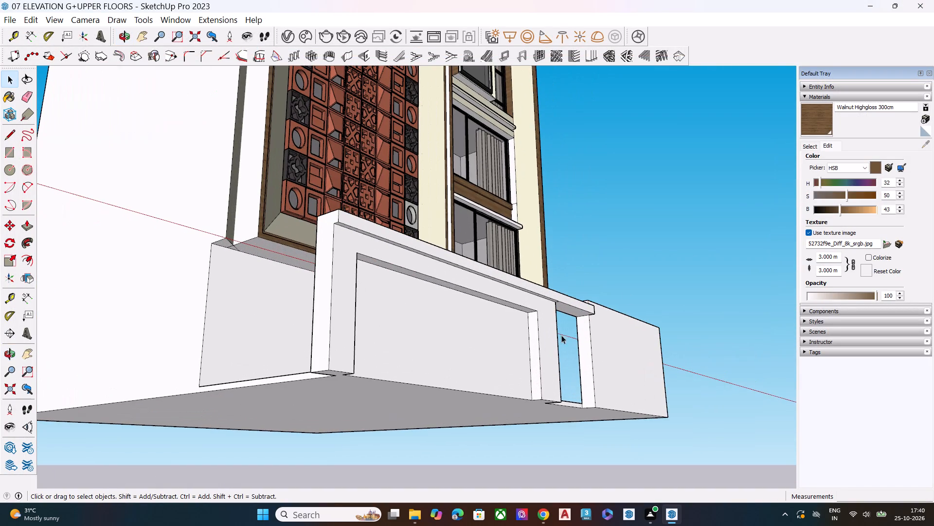
Open the V-Ray Asset Editor and look through the scene's material list.
click(293, 41)
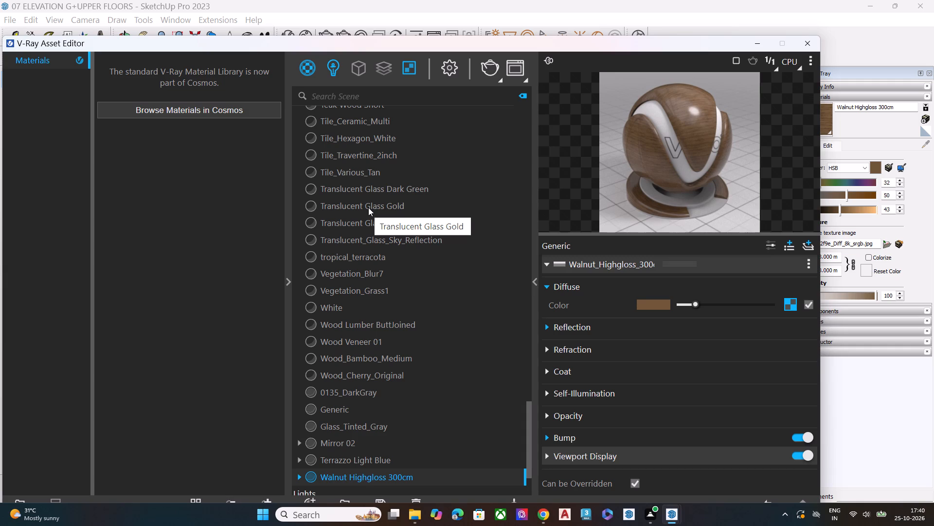
scroll(489, 245, down, 5)
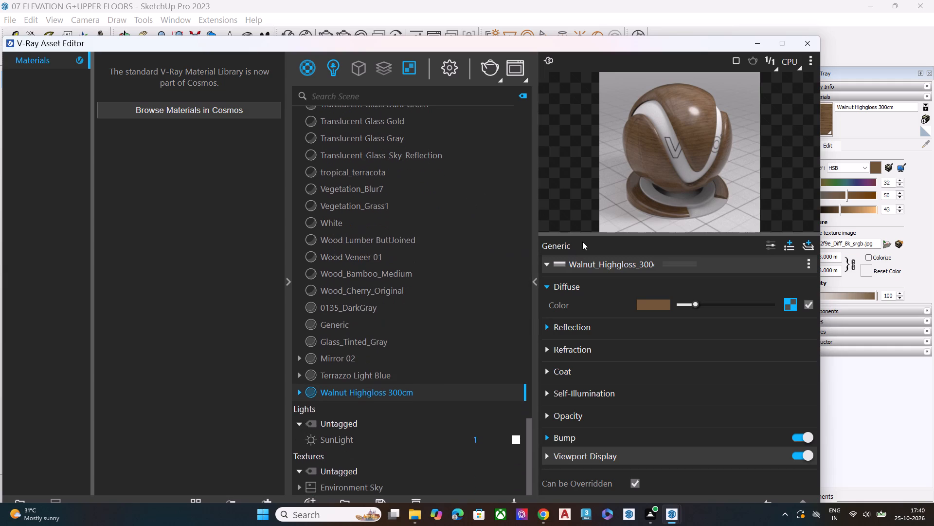
key(space)
scroll(534, 216, up, 7)
scroll(319, 279, down, 1)
Open the Chaos Cosmos browser from the Asset Editor and show its online Stone materials.
click(209, 105)
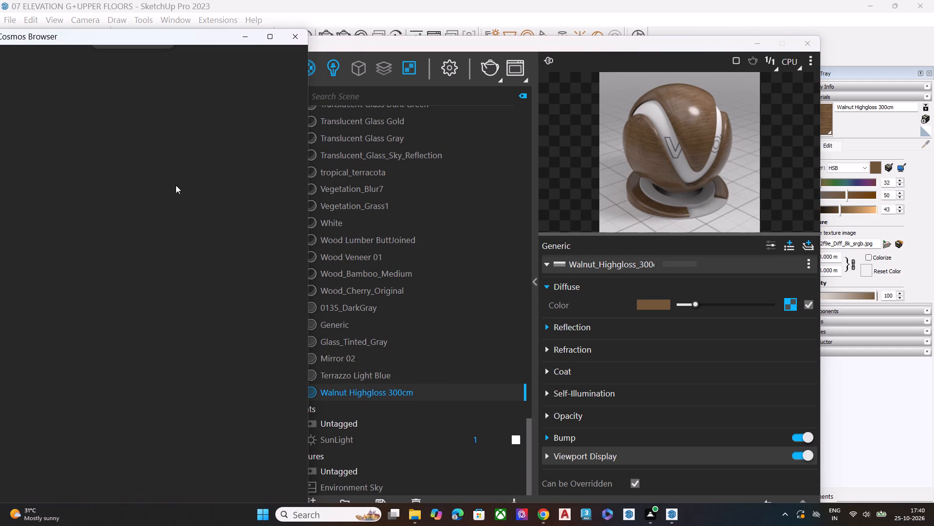
key(space)
key(space)
click(295, 43)
click(226, 114)
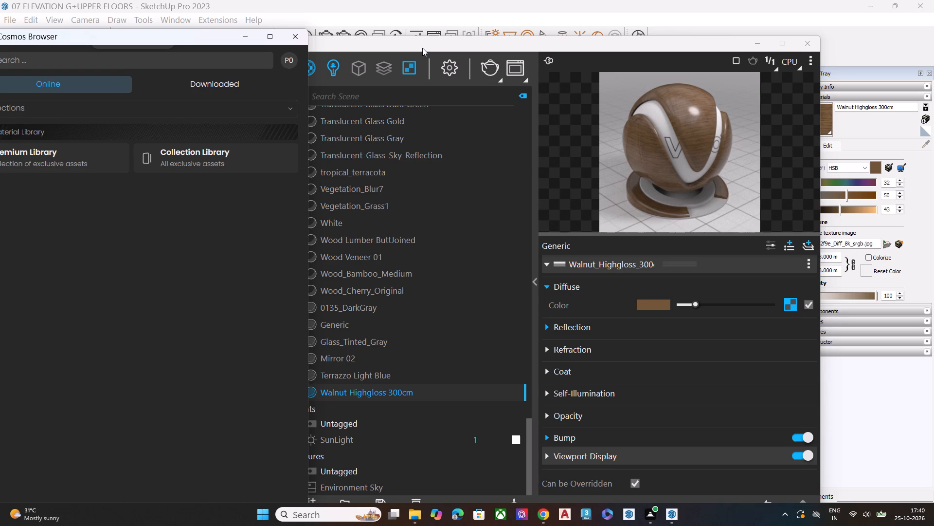
click(144, 109)
click(167, 101)
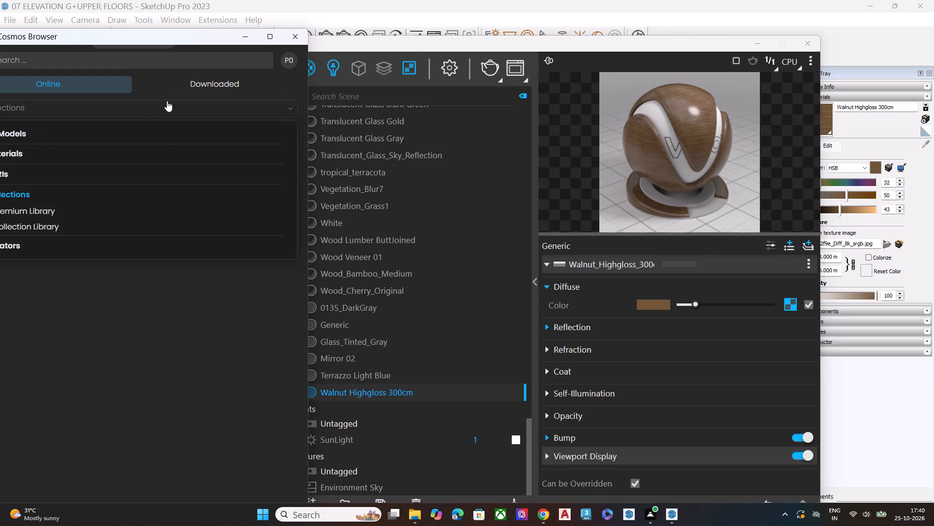
drag(209, 36, 407, 23)
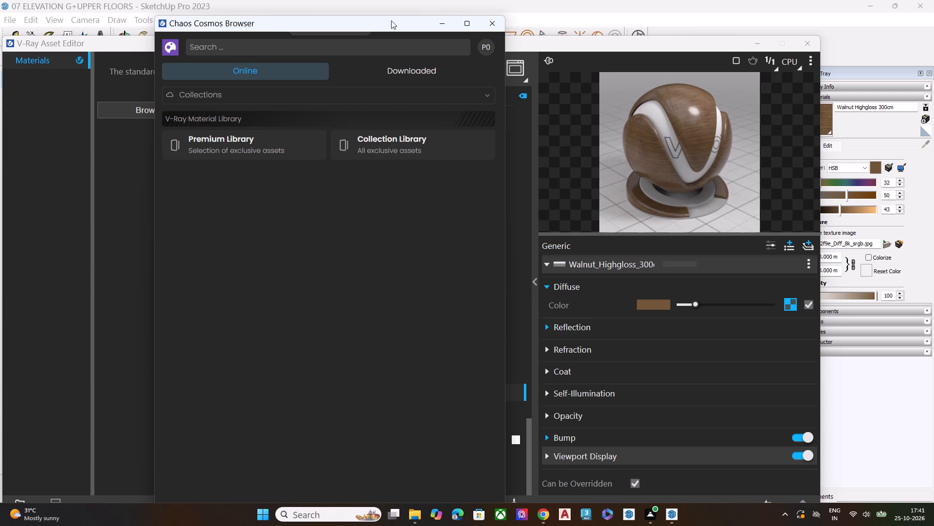
click(331, 96)
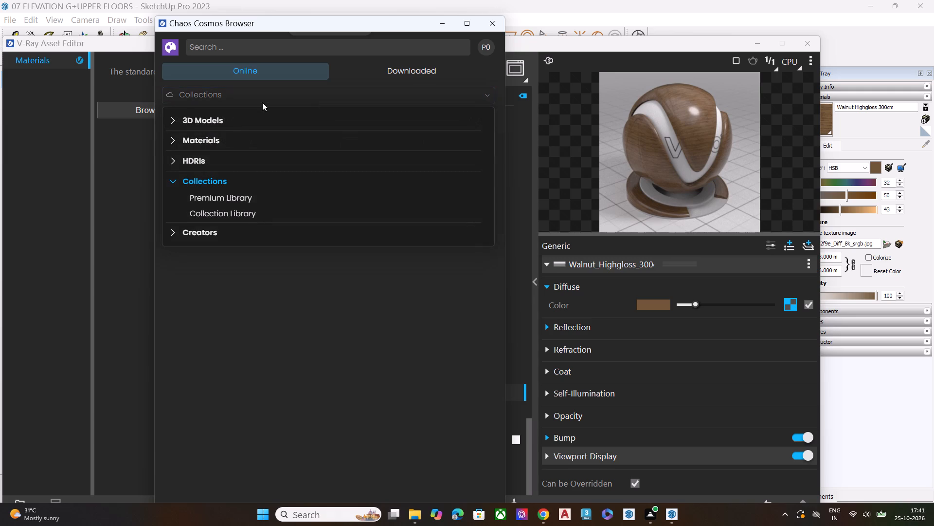
click(221, 118)
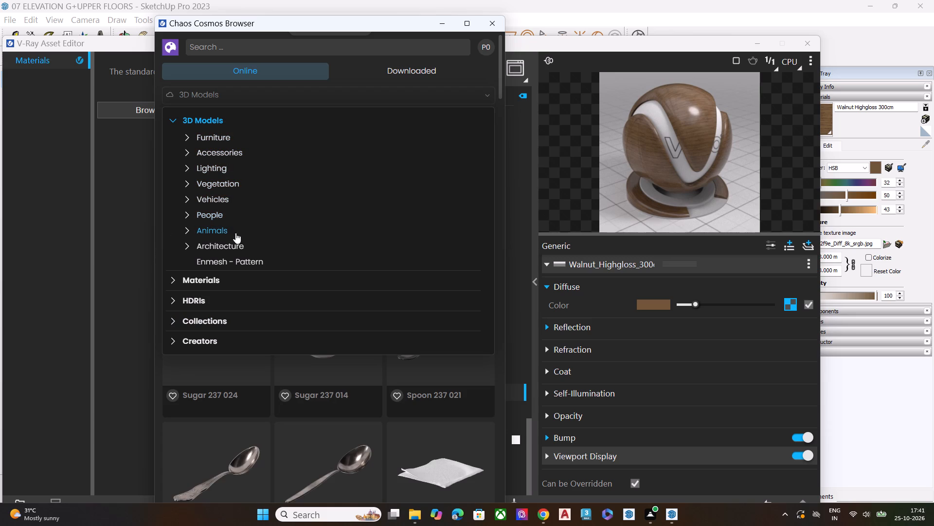
click(234, 280)
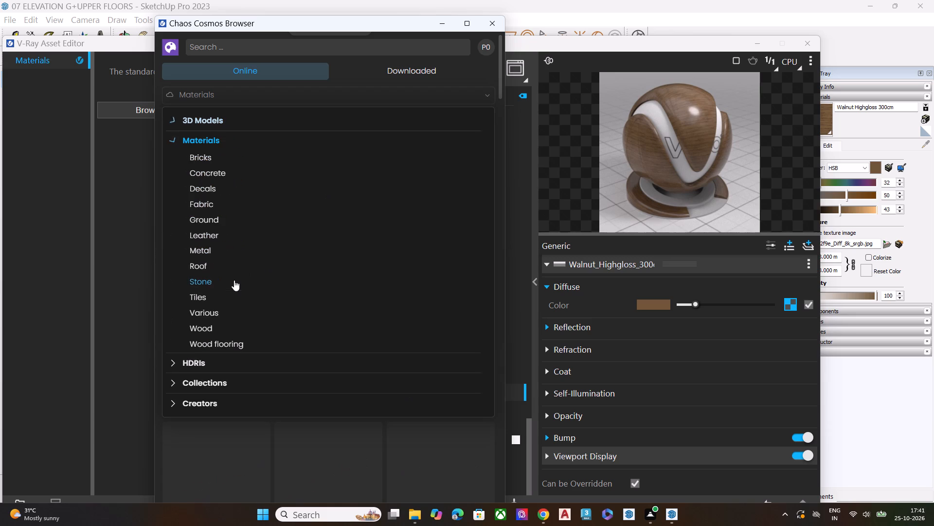
click(200, 285)
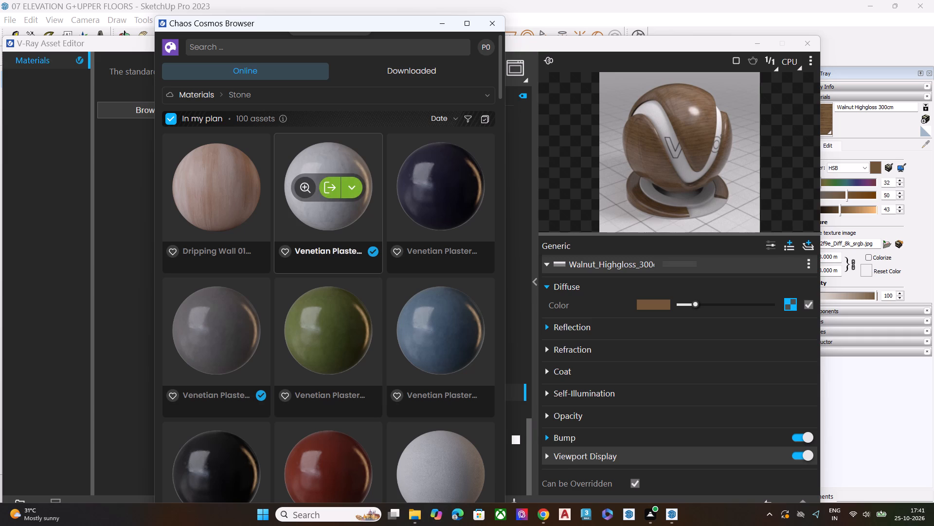
Look through the Cosmos Stone materials, including the plasters, marbles, stones and granites, for a suitable finish.
scroll(382, 238, down, 4)
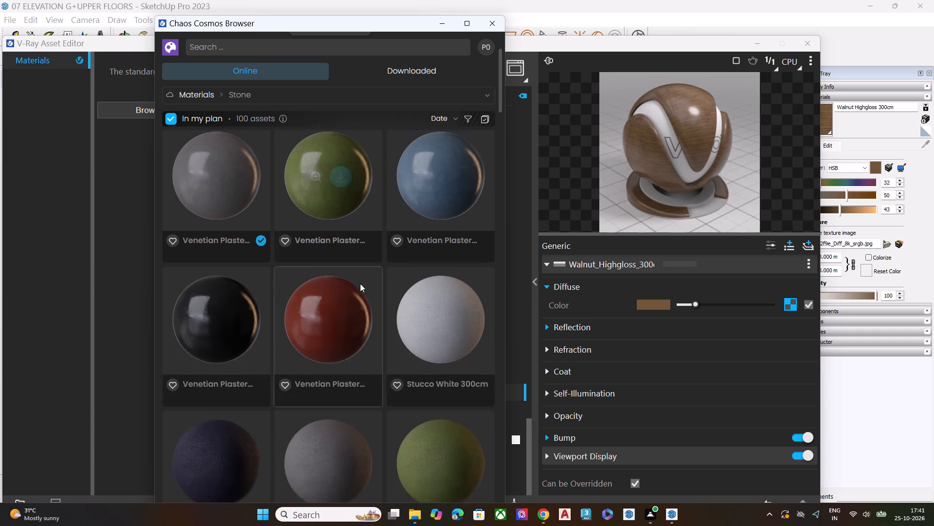
scroll(360, 283, down, 6)
scroll(360, 327, down, 3)
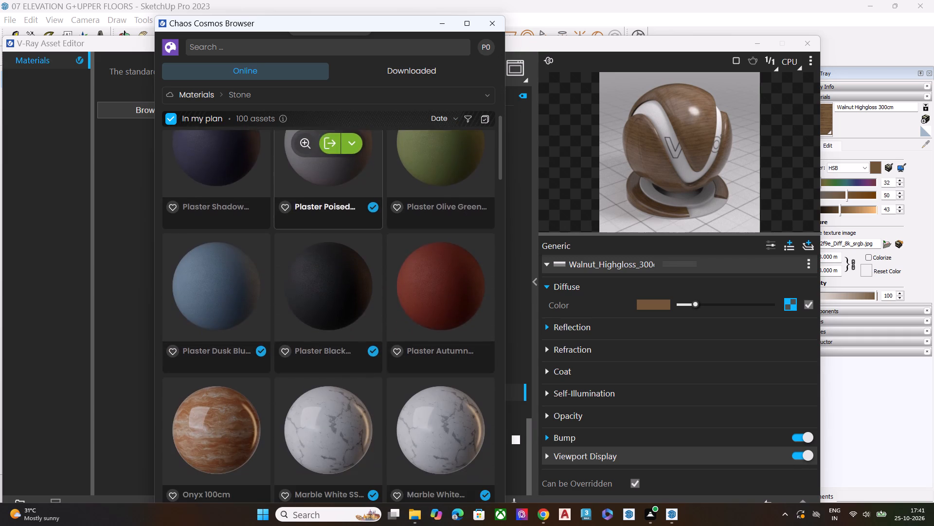
scroll(369, 333, down, 9)
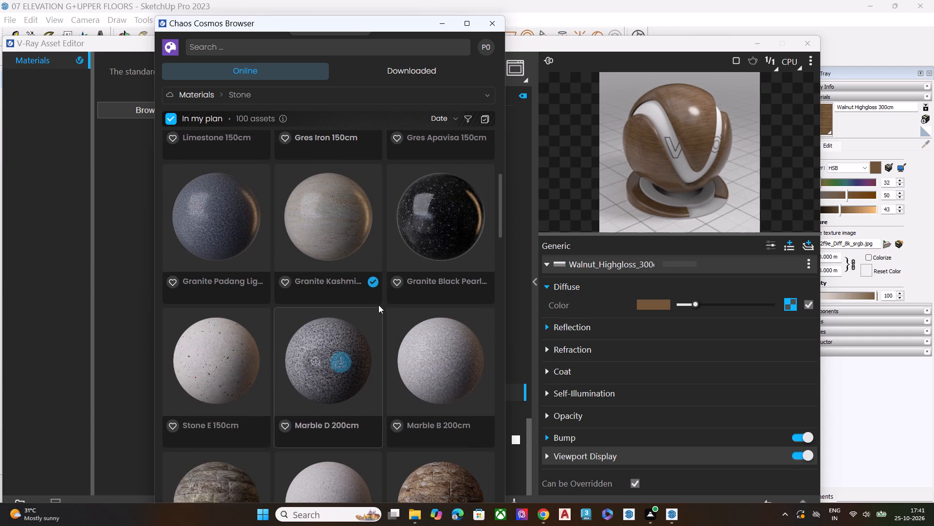
scroll(386, 284, down, 2)
scroll(397, 334, down, 1)
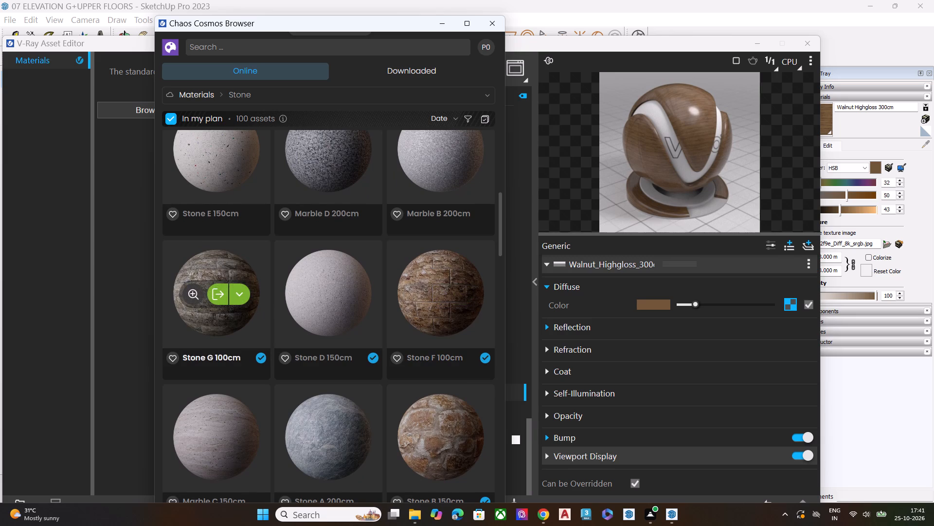
scroll(372, 304, down, 3)
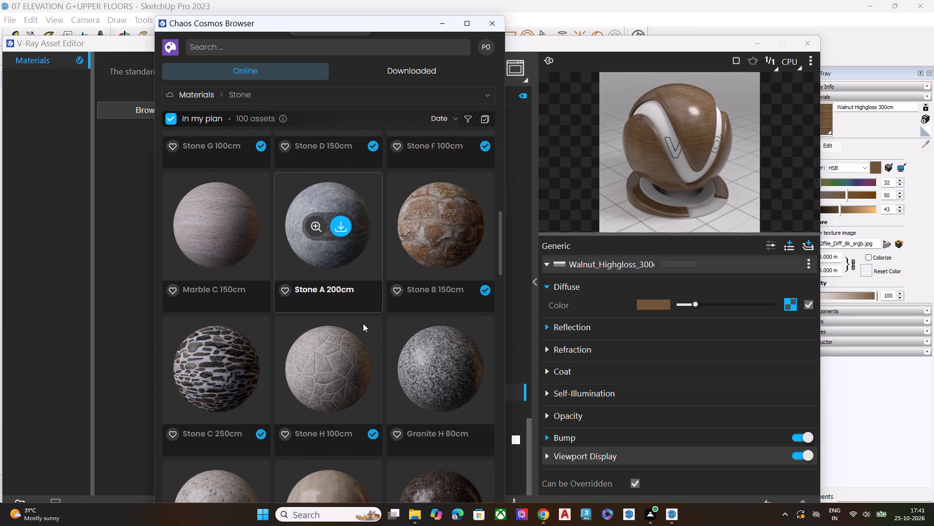
scroll(363, 323, down, 4)
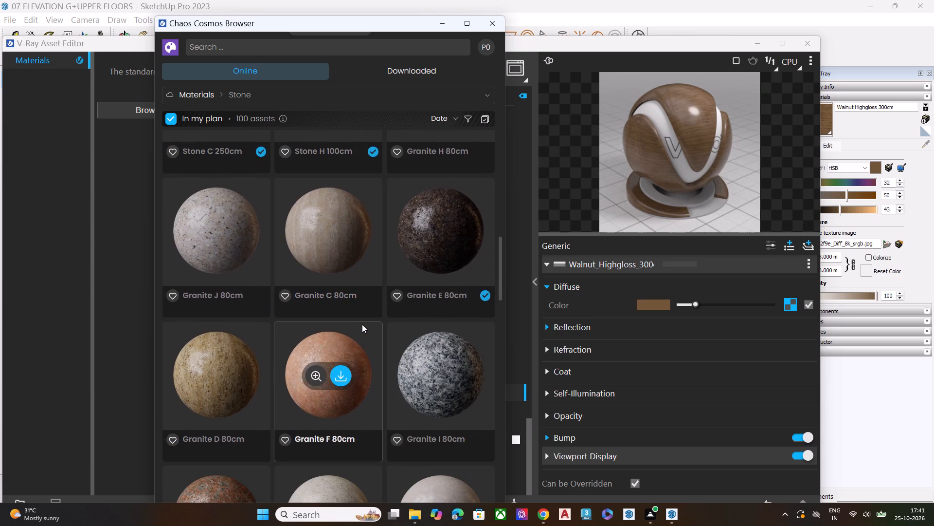
scroll(362, 324, down, 1)
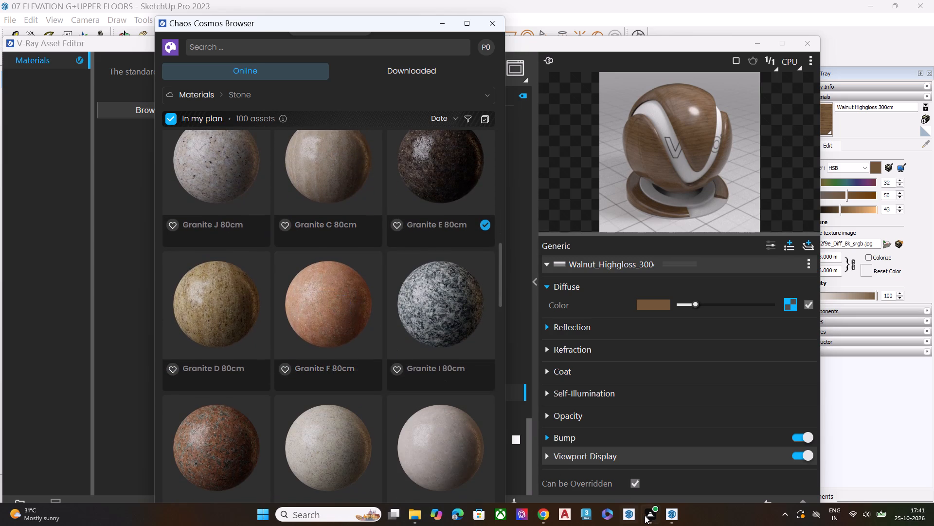
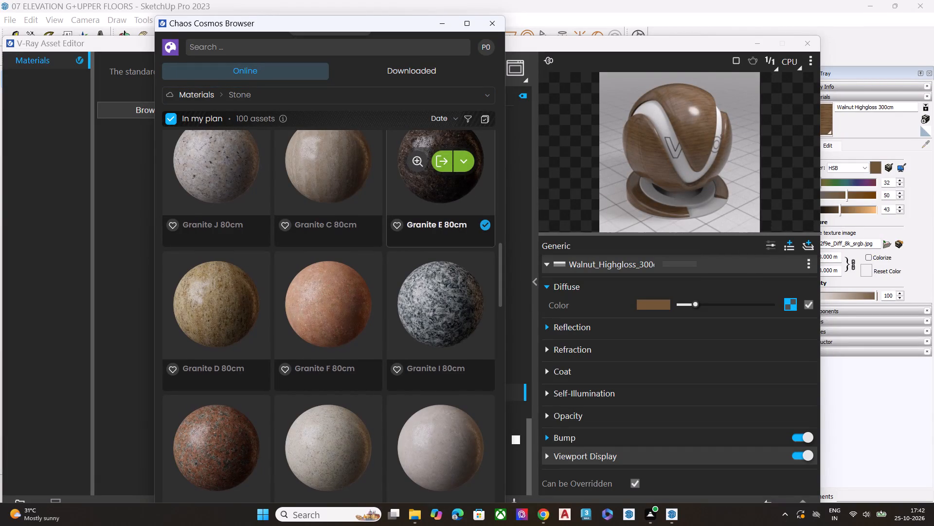
Import Granite E 80cm from the Cosmos Stone materials and make it the active paint material.
scroll(387, 238, up, 1)
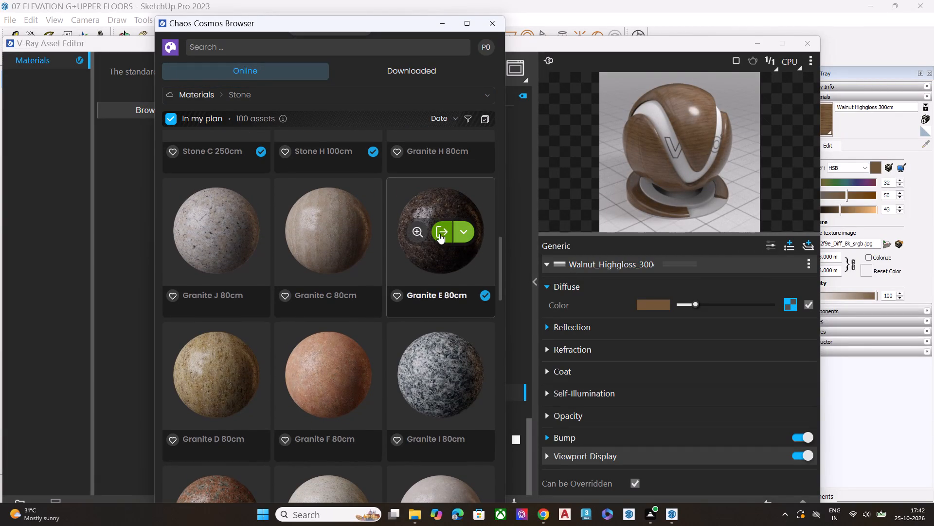
click(441, 231)
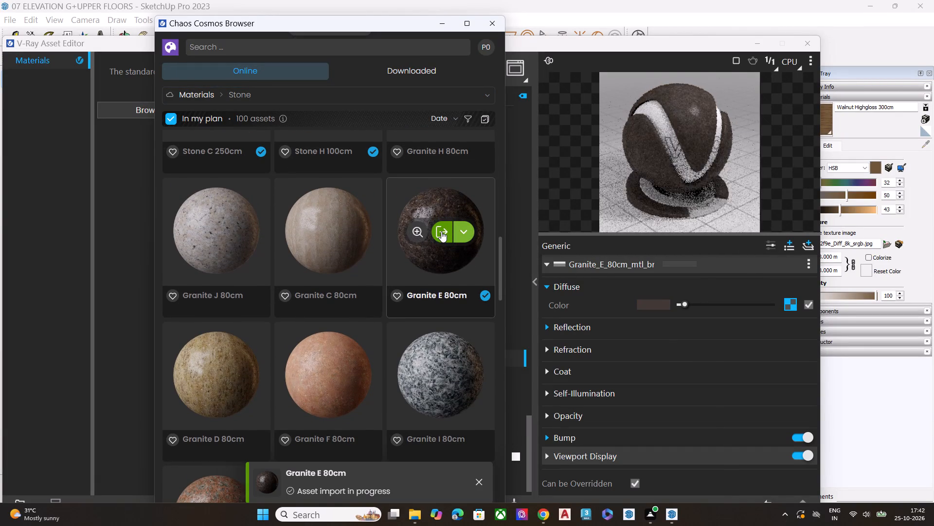
click(441, 24)
click(361, 360)
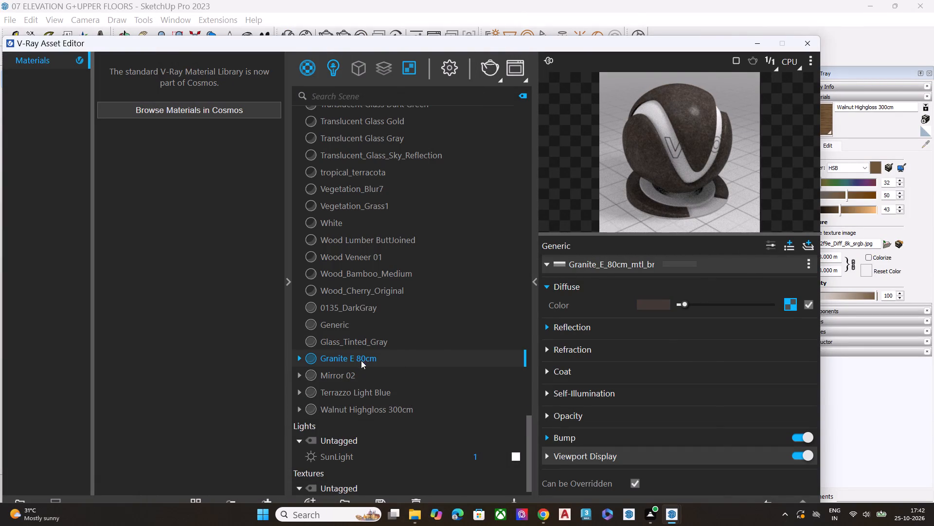
click(755, 41)
click(813, 114)
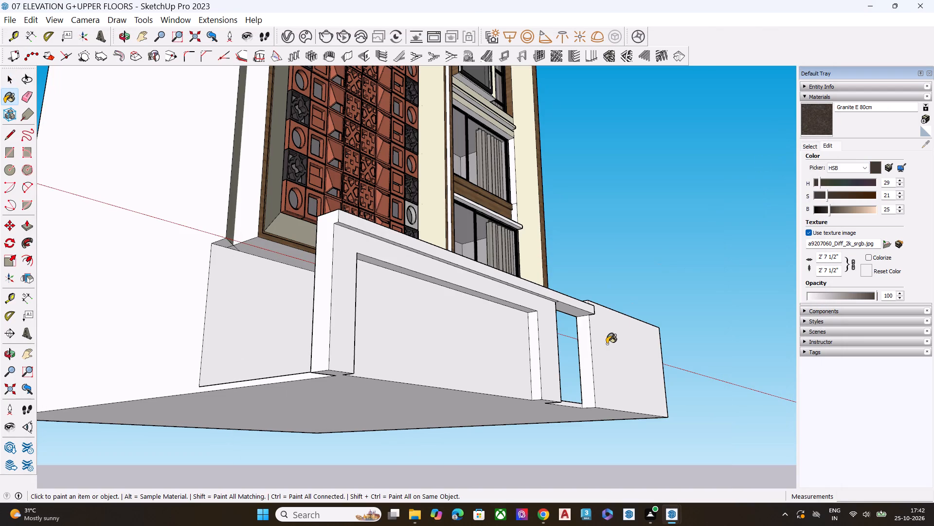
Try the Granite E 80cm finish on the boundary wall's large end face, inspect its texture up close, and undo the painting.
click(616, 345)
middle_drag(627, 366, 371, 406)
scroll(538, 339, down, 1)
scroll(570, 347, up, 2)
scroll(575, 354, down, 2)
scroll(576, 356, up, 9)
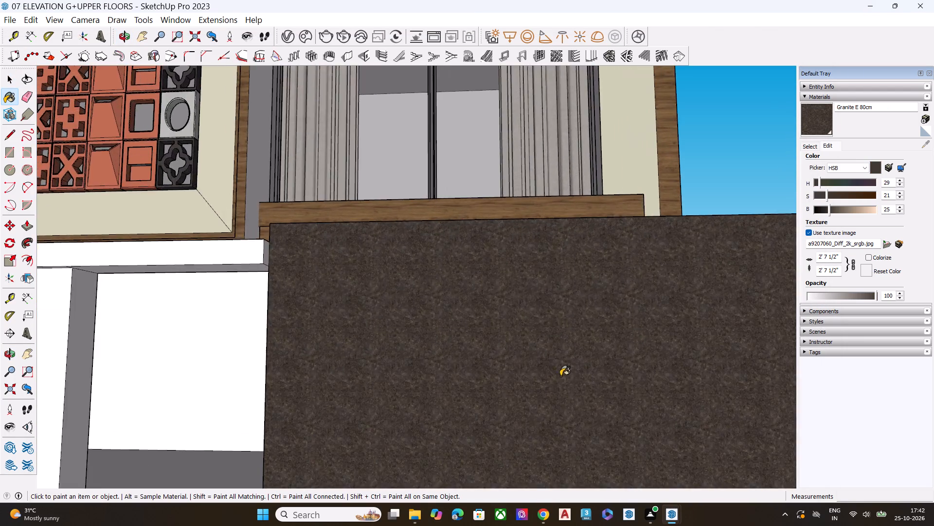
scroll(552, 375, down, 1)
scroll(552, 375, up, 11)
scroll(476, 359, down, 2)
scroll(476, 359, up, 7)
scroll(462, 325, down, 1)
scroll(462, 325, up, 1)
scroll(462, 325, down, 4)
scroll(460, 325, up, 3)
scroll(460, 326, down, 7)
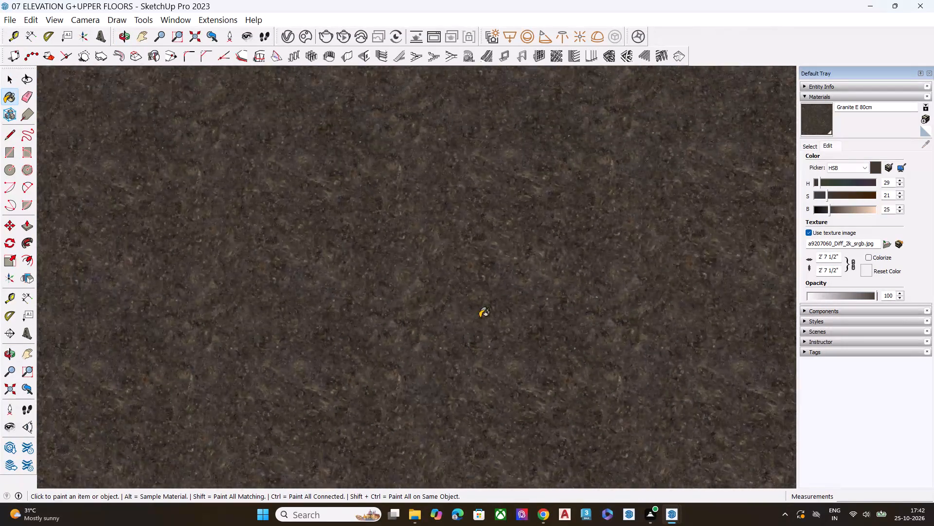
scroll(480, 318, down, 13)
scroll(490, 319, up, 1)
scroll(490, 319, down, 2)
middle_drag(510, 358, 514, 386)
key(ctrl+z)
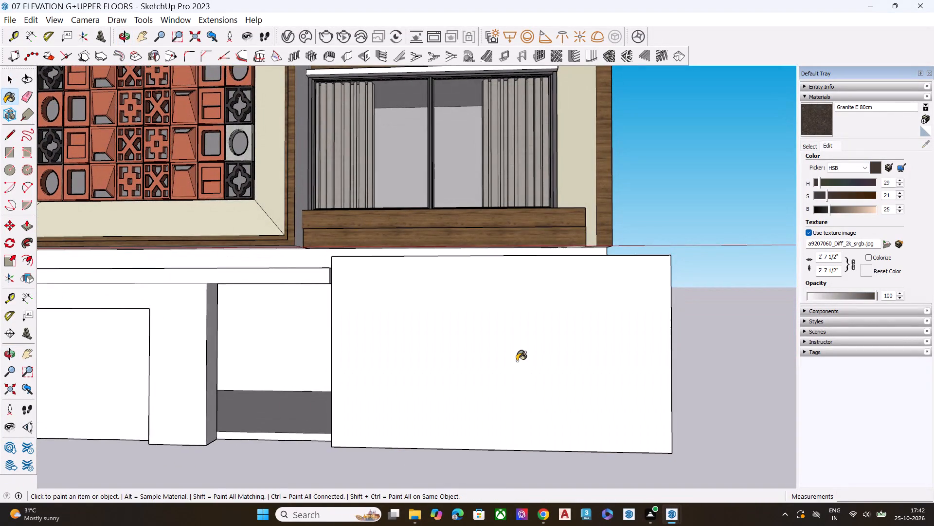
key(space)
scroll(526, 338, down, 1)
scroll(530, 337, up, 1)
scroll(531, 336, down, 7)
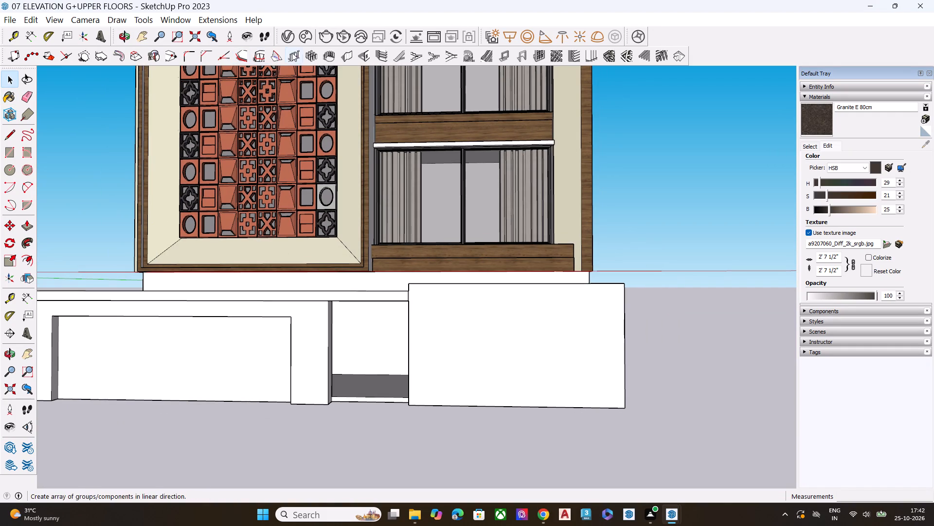
Reopen the Chaos Cosmos browser from the Asset Editor and show its online Tiles materials.
click(292, 38)
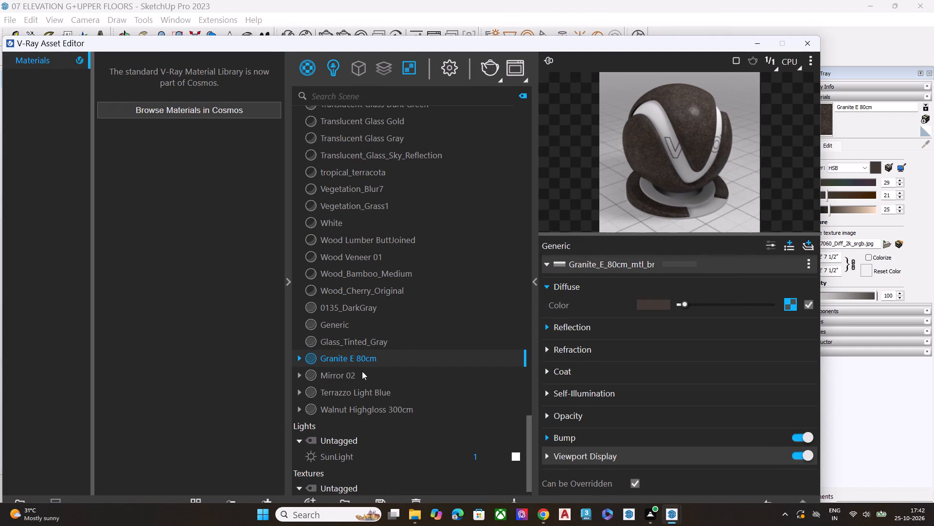
click(244, 115)
click(480, 22)
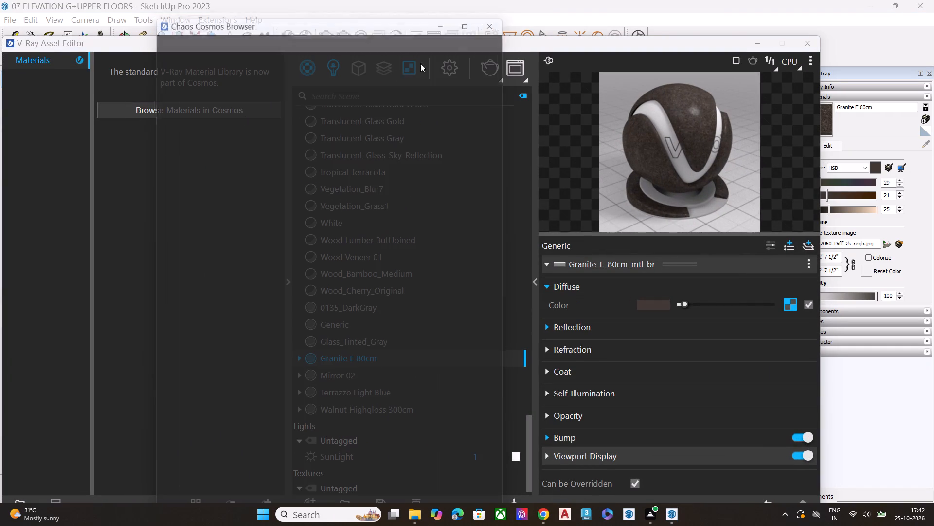
click(219, 106)
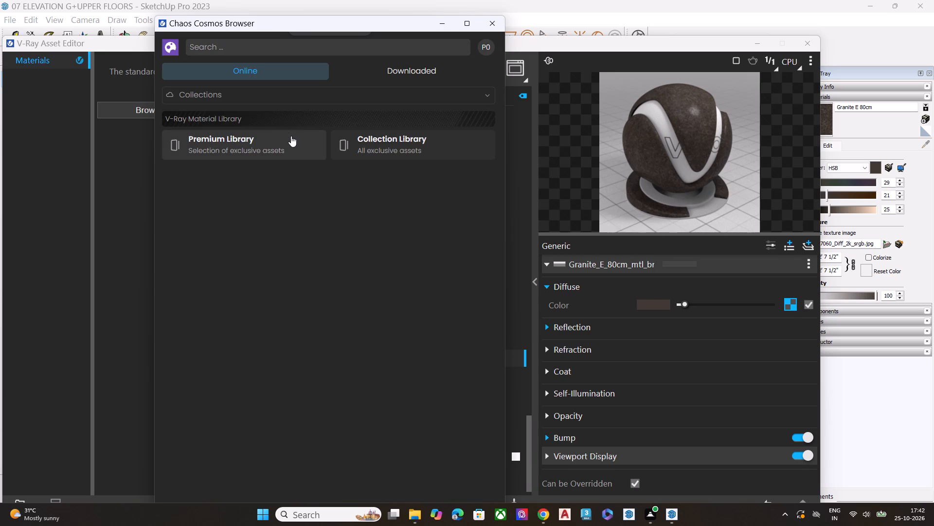
click(274, 98)
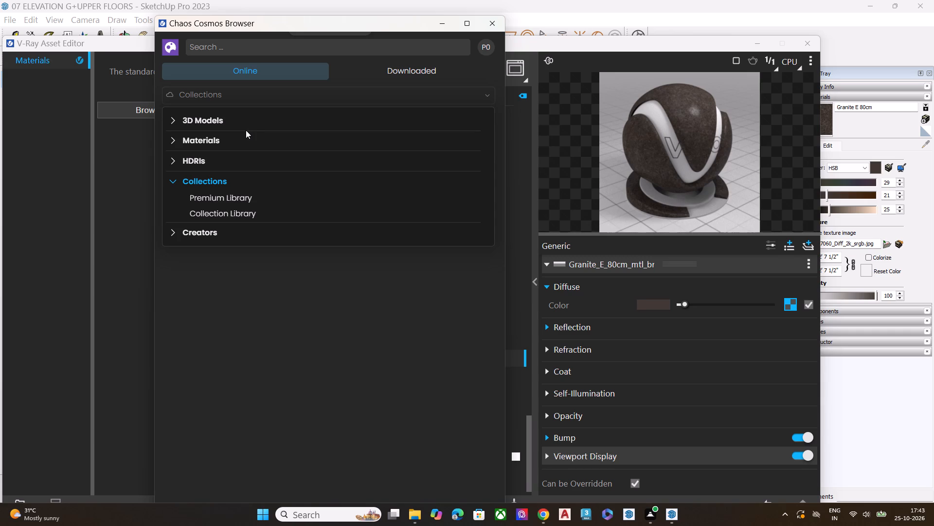
scroll(568, 241, down, 2)
click(198, 136)
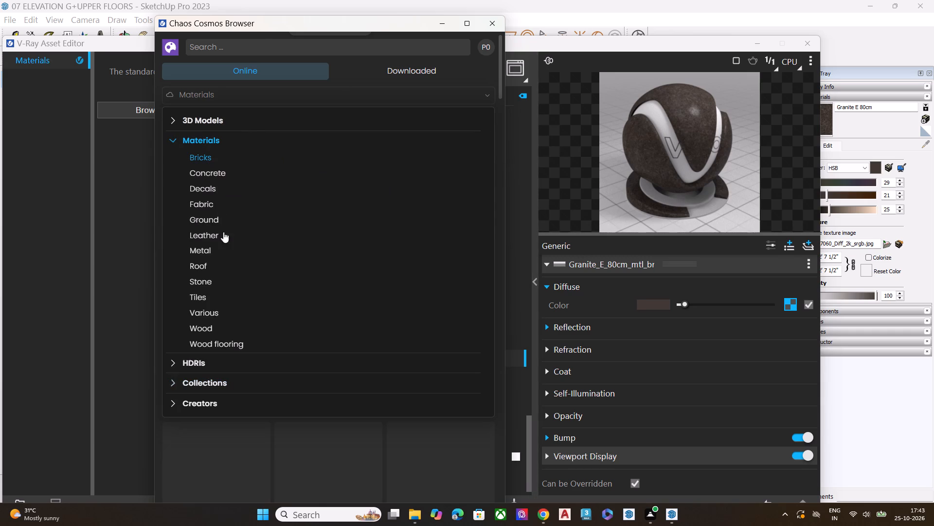
click(213, 298)
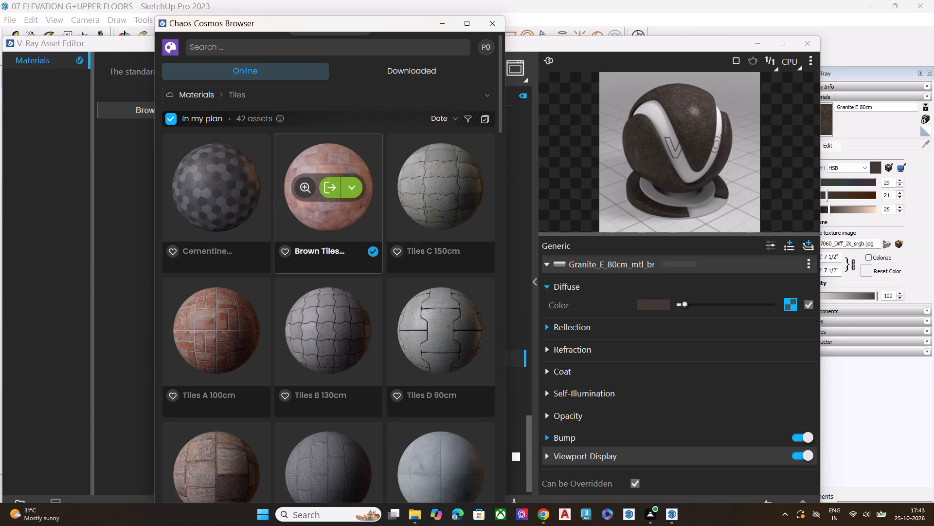
Import Tiles Patterned 07 80cm from the Cosmos Tiles materials and select it in the scene's material list.
scroll(298, 242, down, 8)
scroll(347, 267, down, 3)
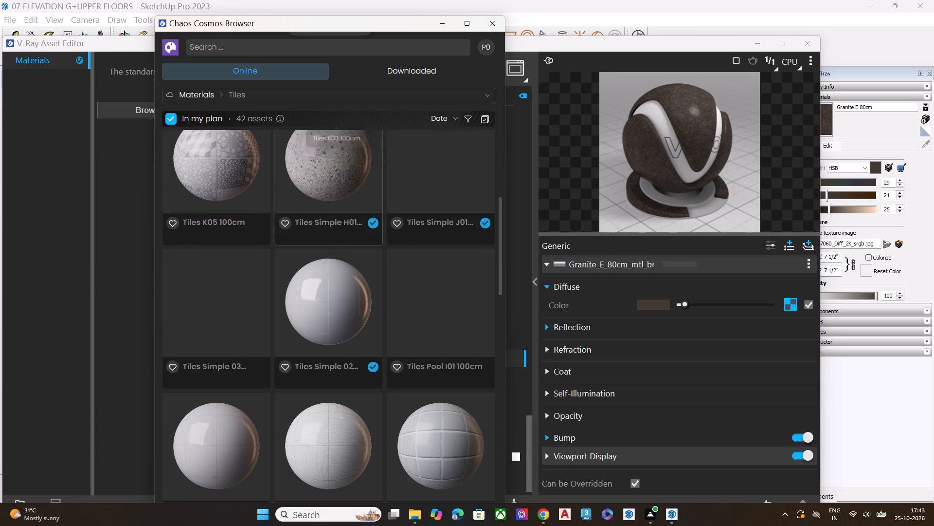
scroll(346, 272, down, 5)
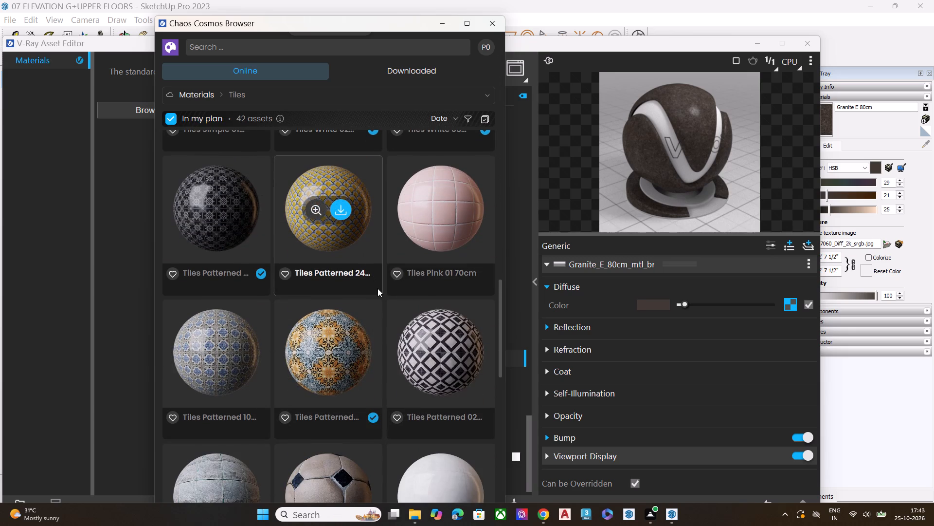
scroll(377, 292, down, 1)
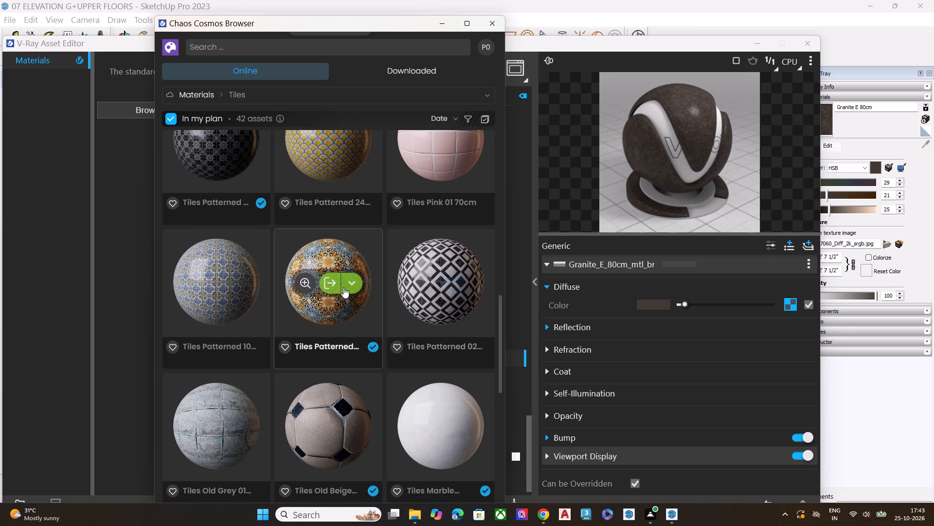
click(330, 285)
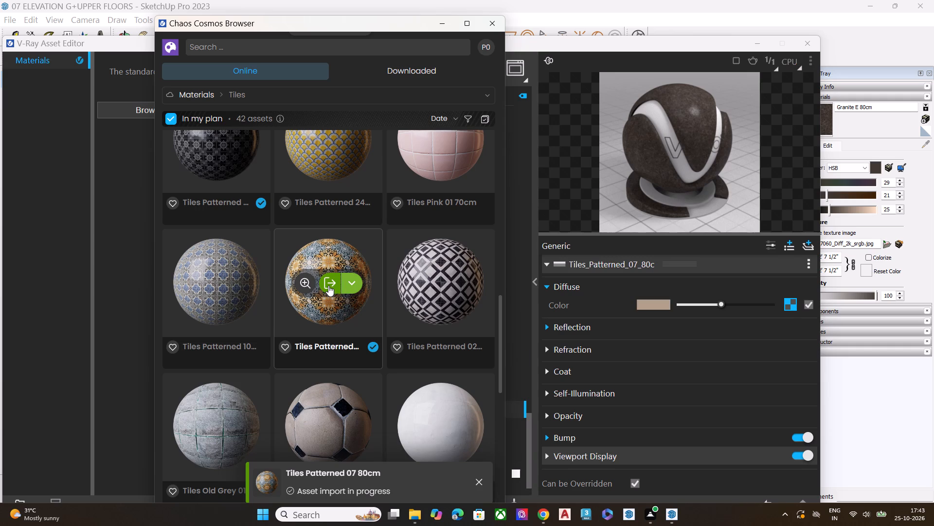
click(448, 26)
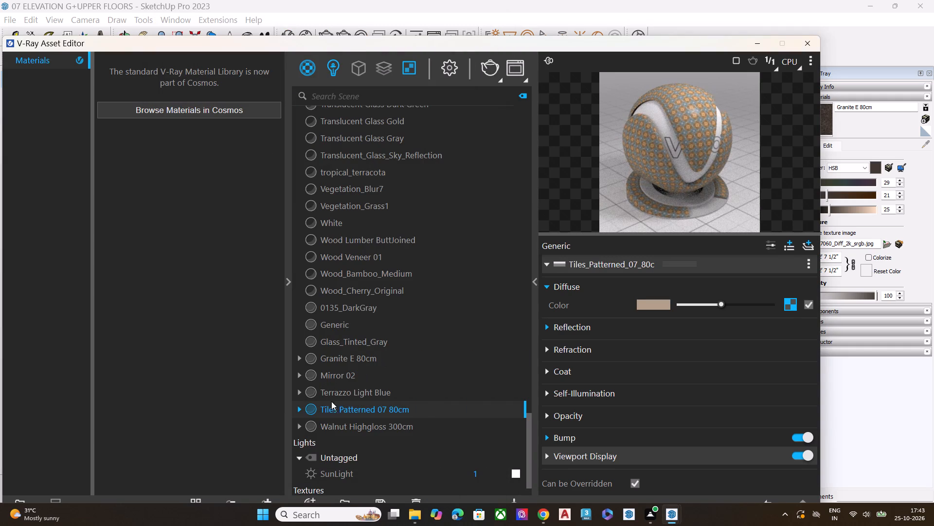
click(334, 408)
click(751, 41)
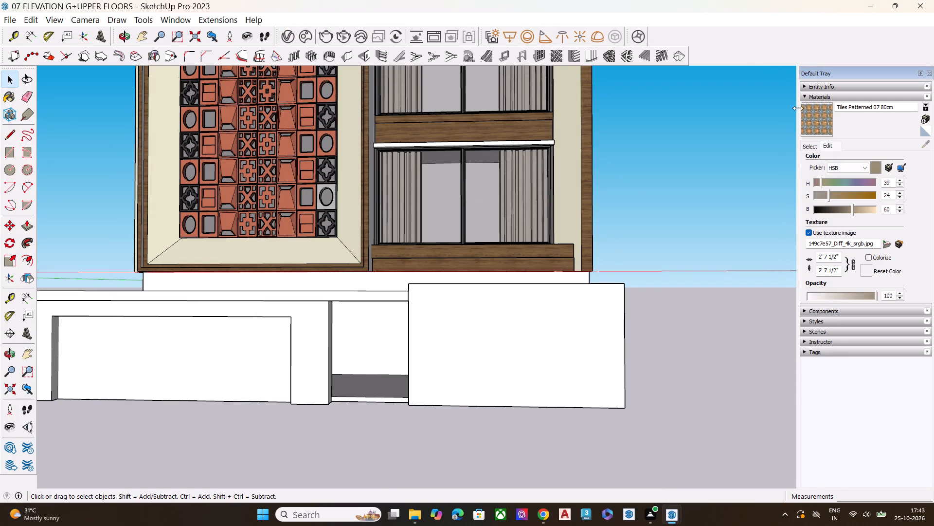
Paint the boundary wall's large end face with Tiles Patterned 07 80cm and inspect the pattern up close.
click(816, 112)
click(579, 330)
scroll(513, 342, up, 6)
middle_drag(513, 342, 532, 345)
scroll(533, 346, down, 1)
scroll(533, 346, up, 6)
scroll(486, 313, down, 1)
scroll(465, 310, up, 5)
scroll(497, 281, up, 1)
scroll(497, 281, down, 1)
scroll(497, 281, up, 1)
scroll(497, 281, down, 1)
scroll(497, 281, up, 7)
scroll(429, 282, up, 8)
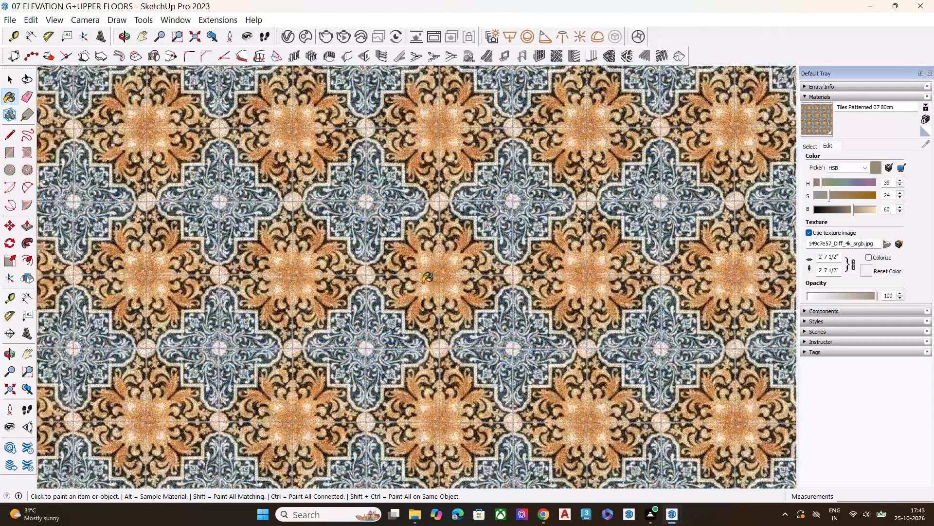
scroll(423, 283, up, 1)
middle_drag(422, 284, 395, 341)
key(space)
Open the painted wall face's texture for position editing and stretch the tile pattern vertically.
double_click(442, 273)
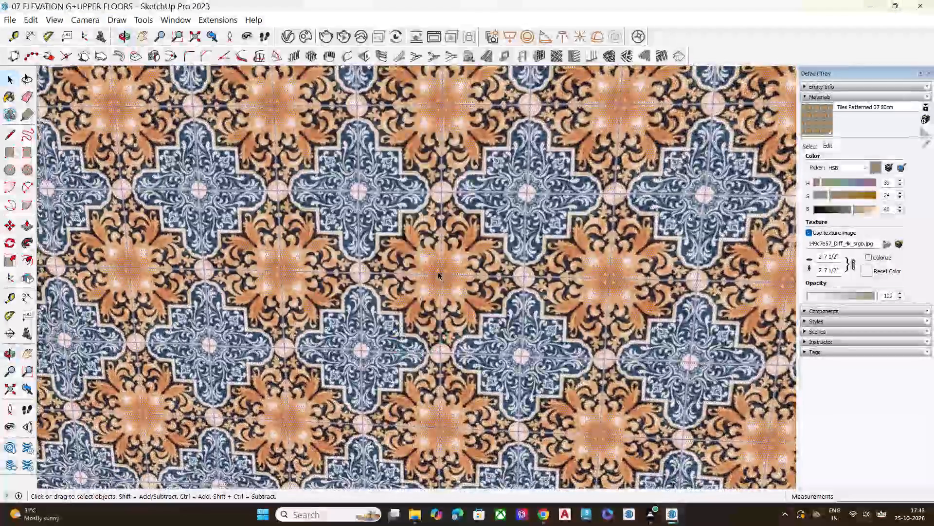
scroll(375, 217, down, 7)
scroll(450, 215, down, 19)
middle_drag(473, 238, 489, 185)
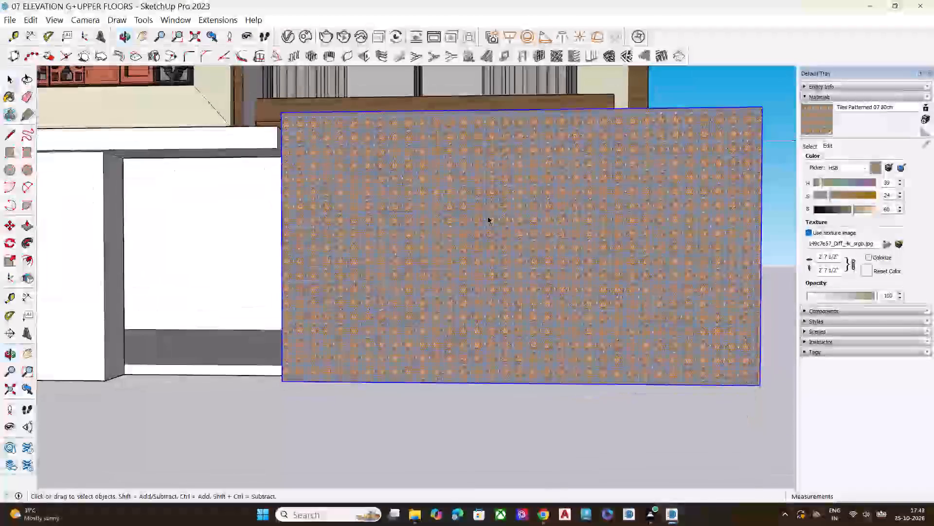
right_click(482, 227)
click(430, 254)
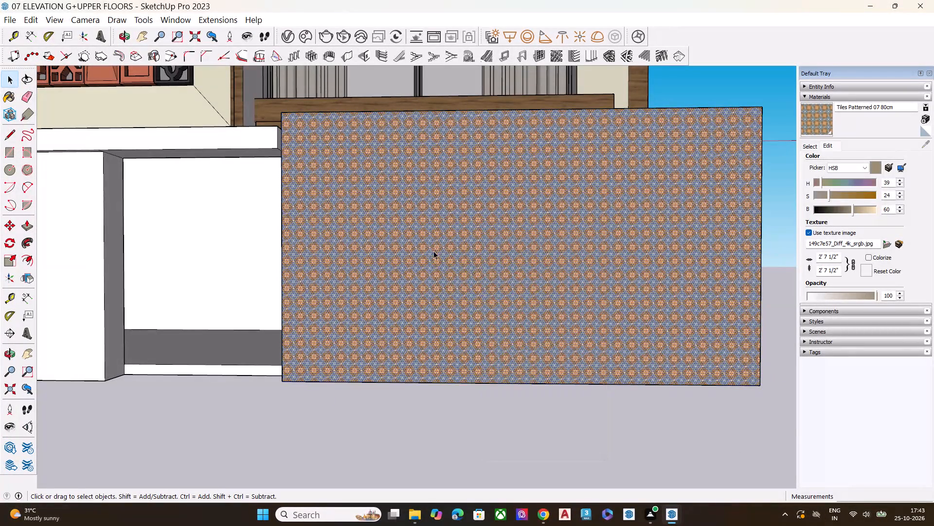
right_click(436, 248)
click(491, 407)
click(589, 411)
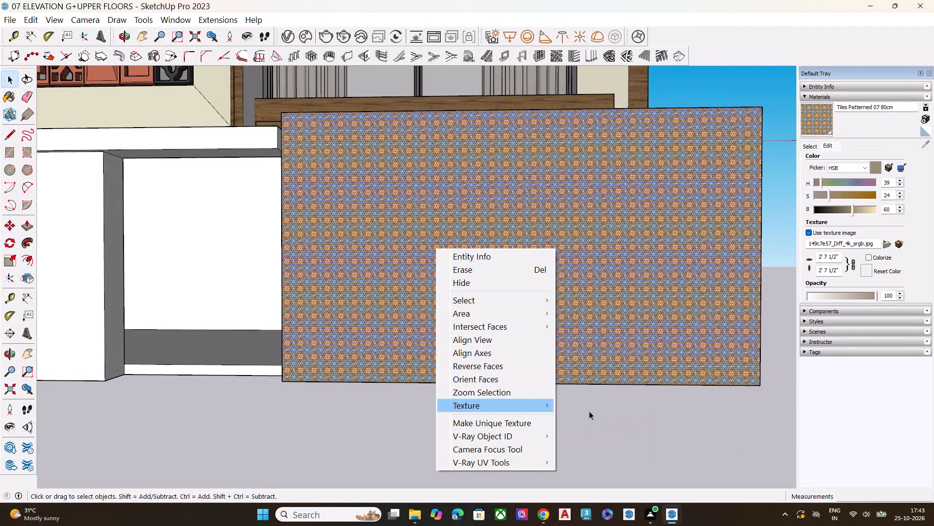
scroll(436, 228, up, 5)
drag(430, 252, 426, 211)
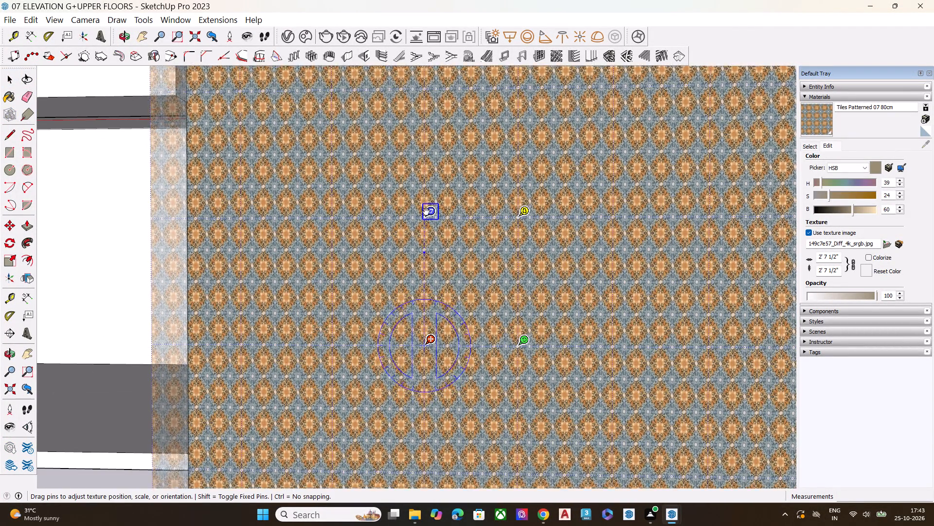
drag(426, 211, 437, 99)
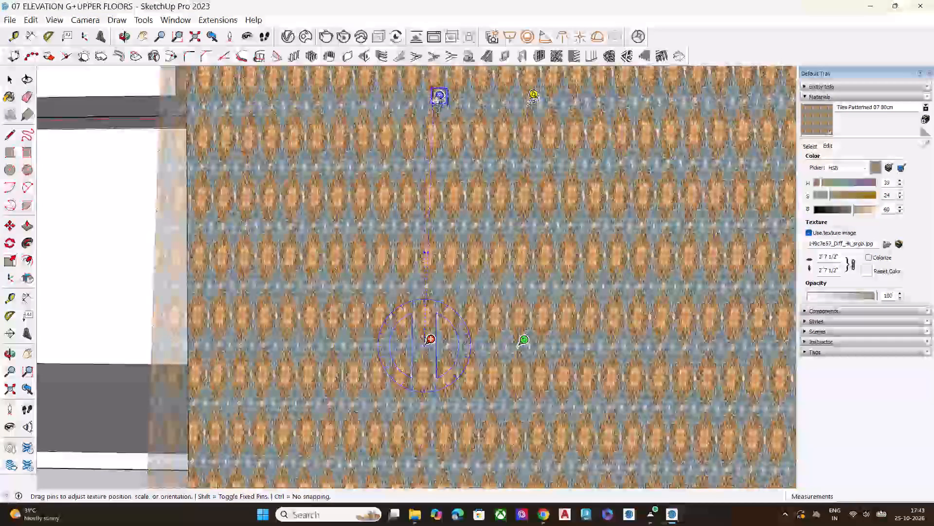
drag(437, 99, 431, 76)
Stretch the tile texture further upward, up to about the wall face's top edge.
scroll(427, 295, down, 6)
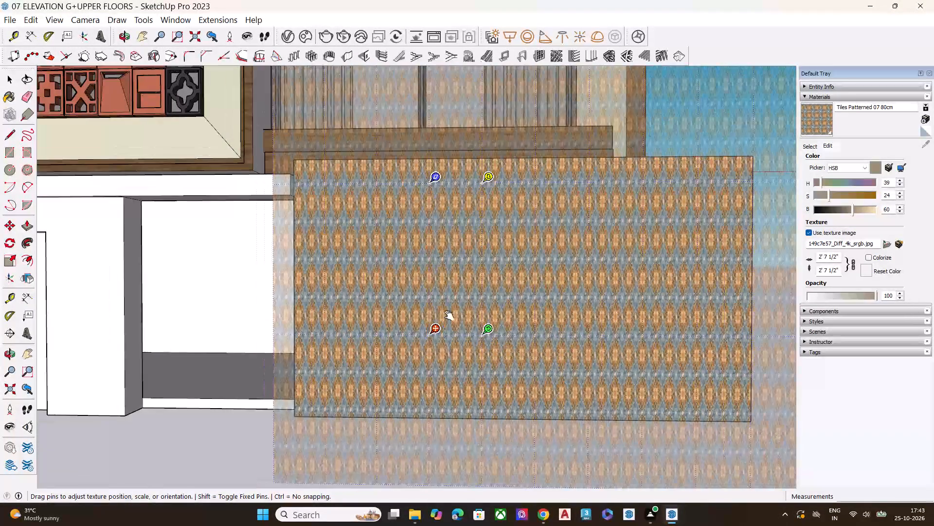
middle_drag(449, 309, 466, 283)
scroll(443, 165, up, 2)
scroll(444, 162, down, 1)
scroll(445, 161, up, 6)
drag(449, 159, 445, 117)
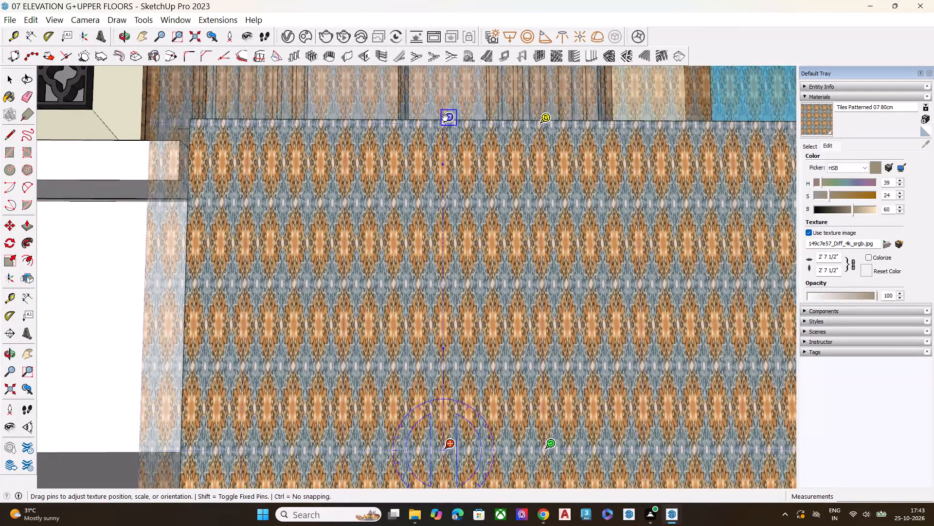
drag(445, 117, 450, 115)
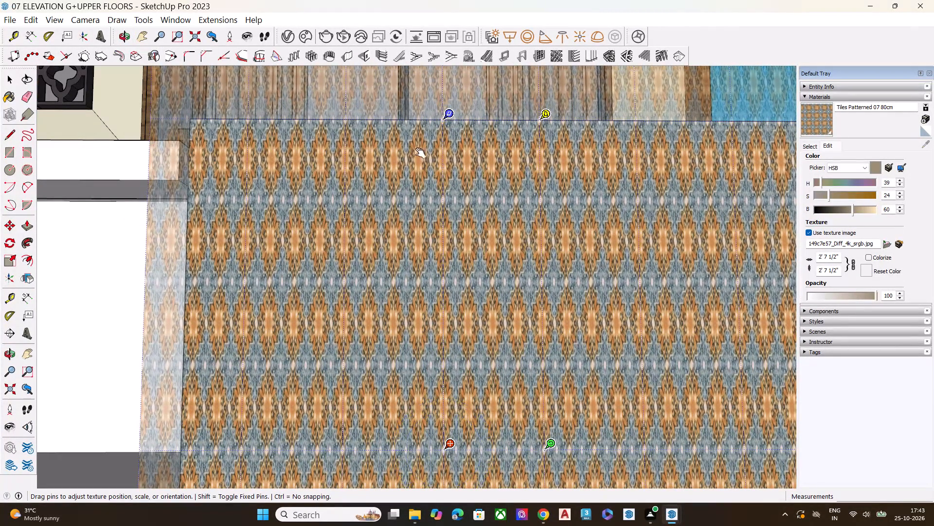
Rotate the wall's tile texture about a quarter turn clockwise while scaling the pattern down.
scroll(415, 174, down, 7)
drag(495, 316, 435, 335)
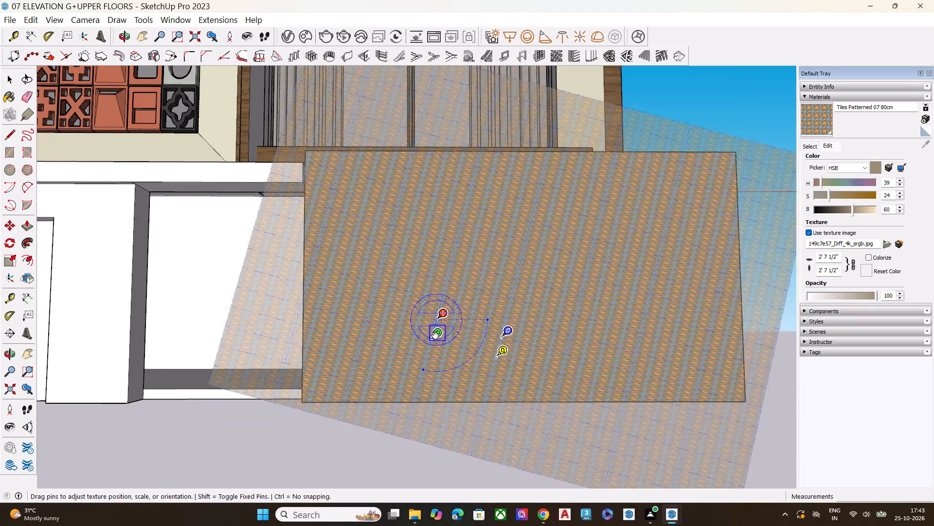
drag(435, 335, 445, 338)
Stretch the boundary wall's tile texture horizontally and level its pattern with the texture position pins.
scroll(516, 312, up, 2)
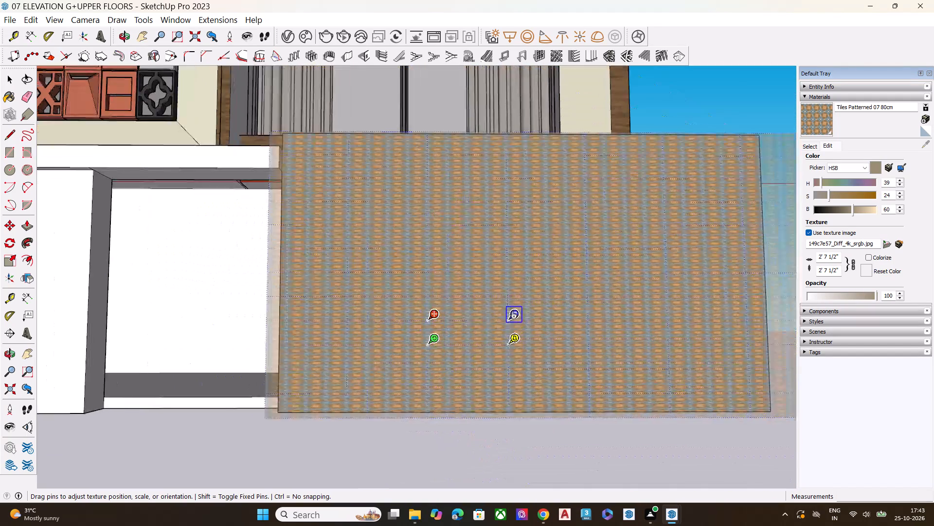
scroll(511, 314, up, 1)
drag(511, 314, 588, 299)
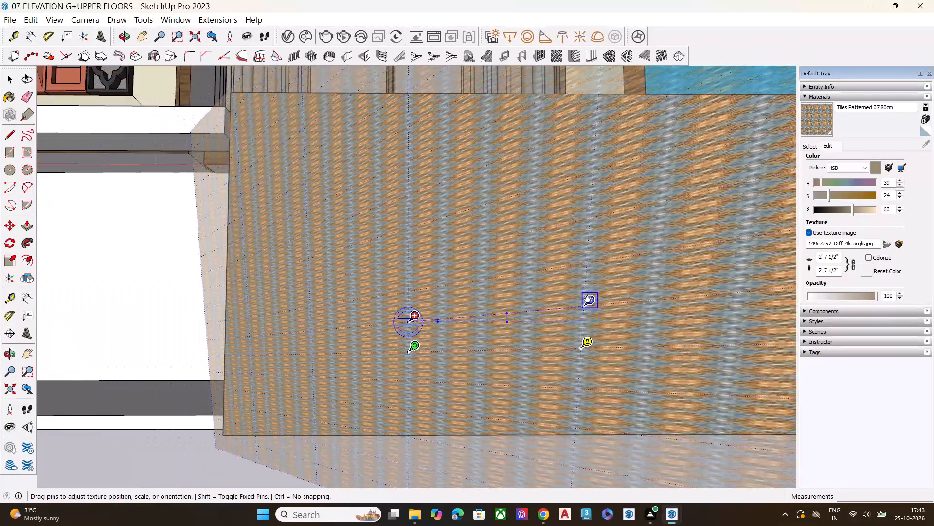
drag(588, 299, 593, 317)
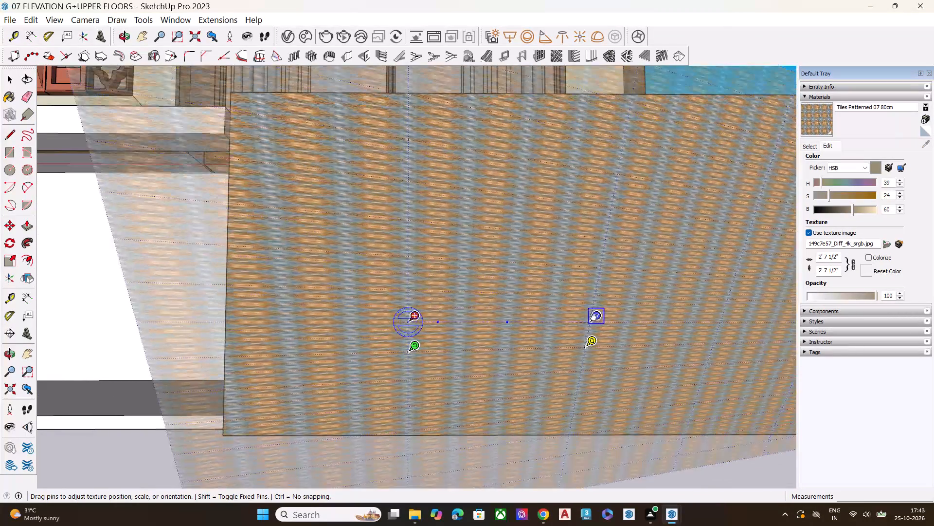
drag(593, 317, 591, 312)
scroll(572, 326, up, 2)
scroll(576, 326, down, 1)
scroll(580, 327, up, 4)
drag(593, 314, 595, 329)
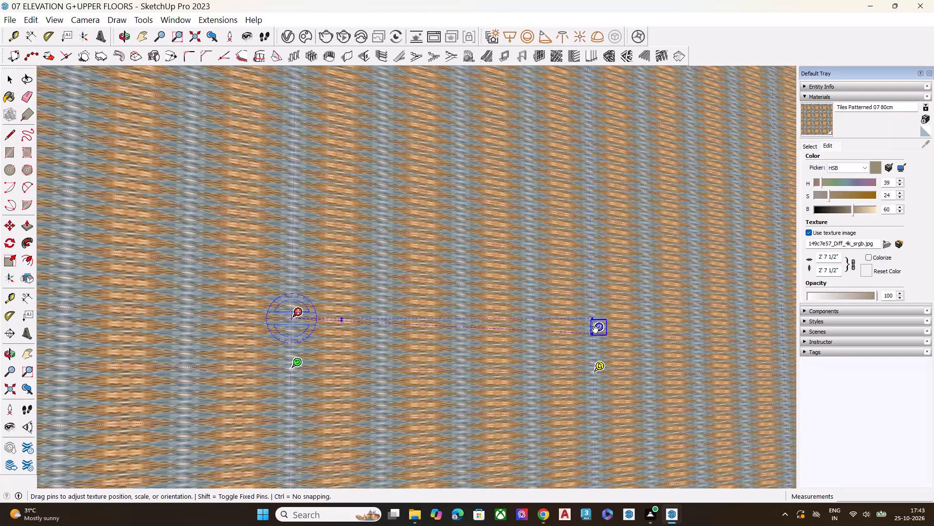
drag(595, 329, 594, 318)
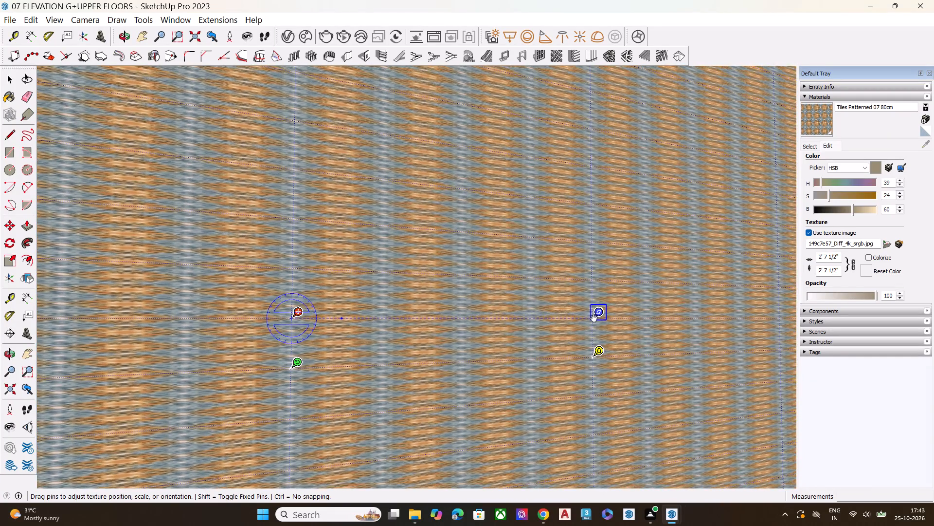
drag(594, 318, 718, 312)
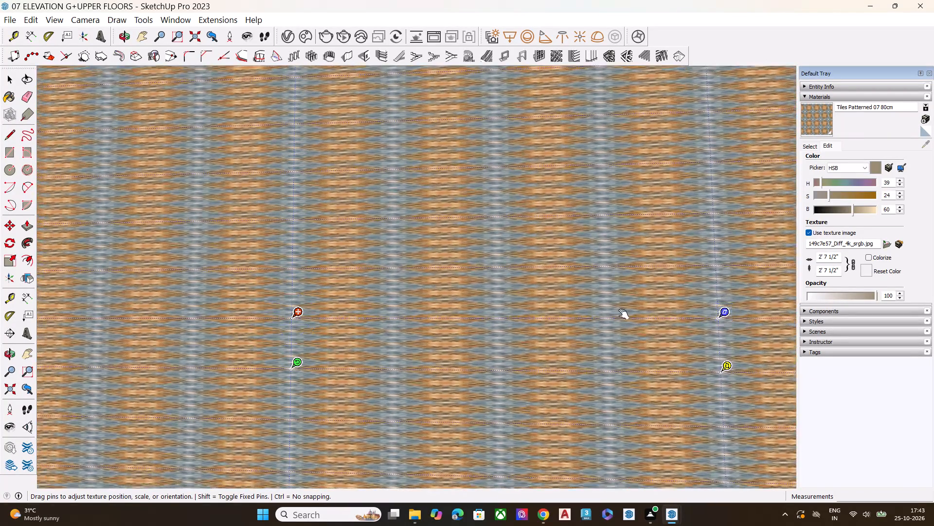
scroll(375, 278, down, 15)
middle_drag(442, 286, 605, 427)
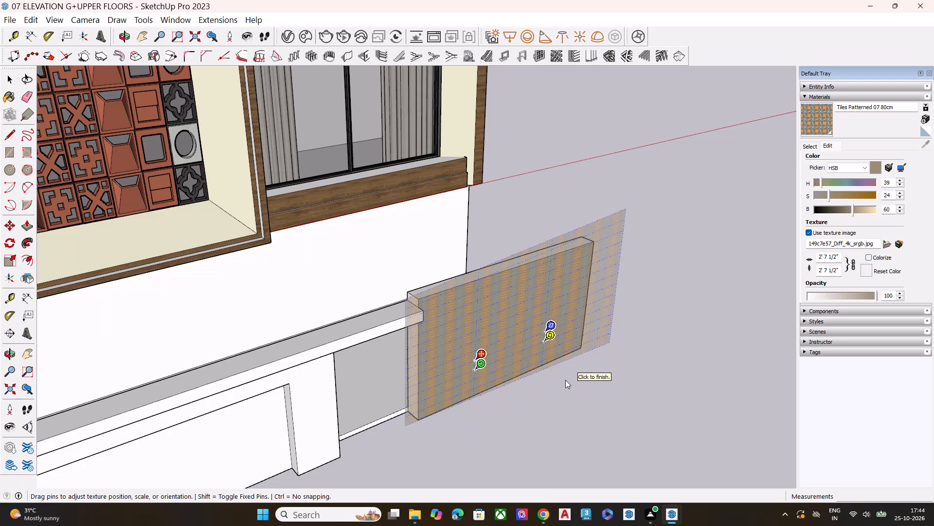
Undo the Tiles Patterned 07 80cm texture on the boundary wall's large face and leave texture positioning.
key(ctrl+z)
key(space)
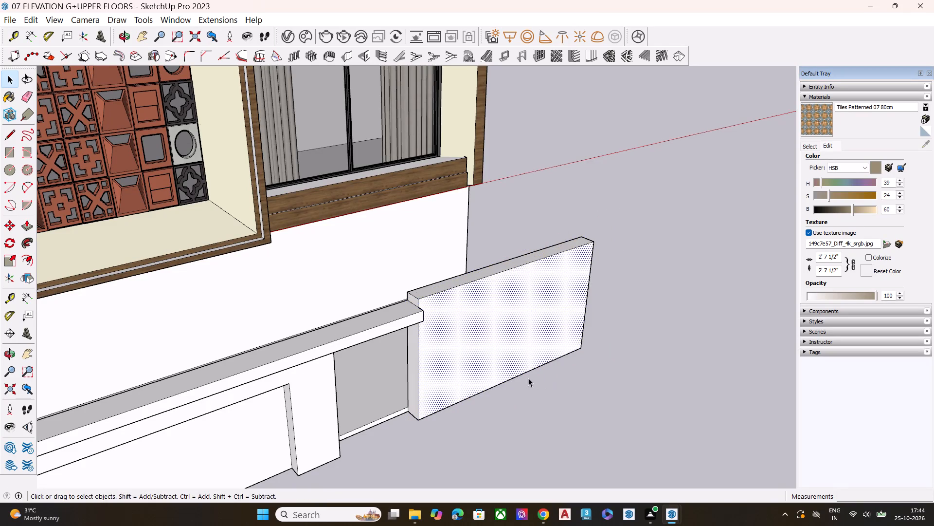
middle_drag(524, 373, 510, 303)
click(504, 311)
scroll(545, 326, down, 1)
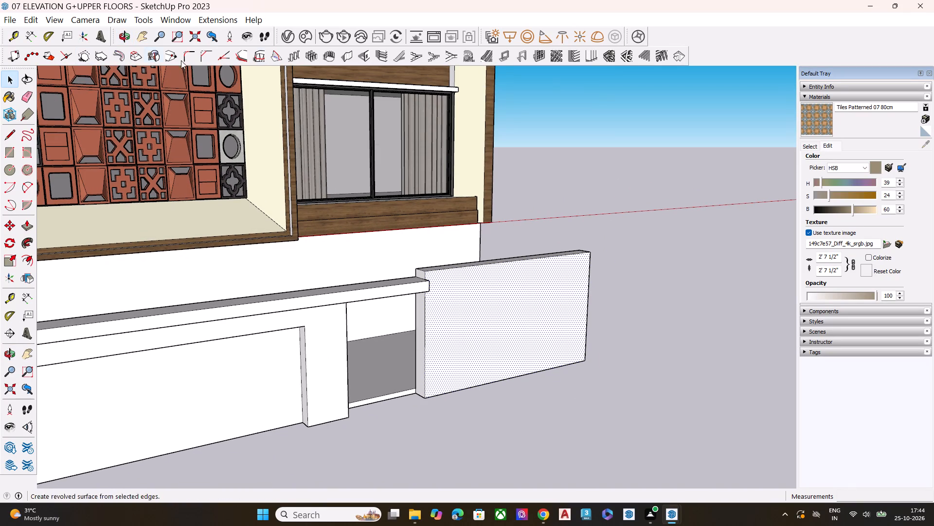
Delete the Tiles Patterned 07 80cm material from the scene in the V-Ray Asset Editor.
click(288, 35)
click(233, 115)
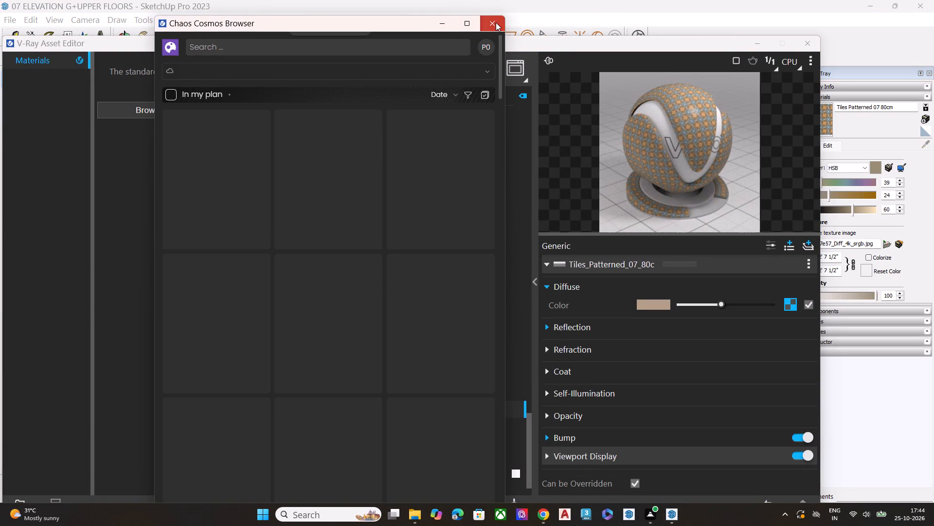
click(496, 22)
right_click(383, 407)
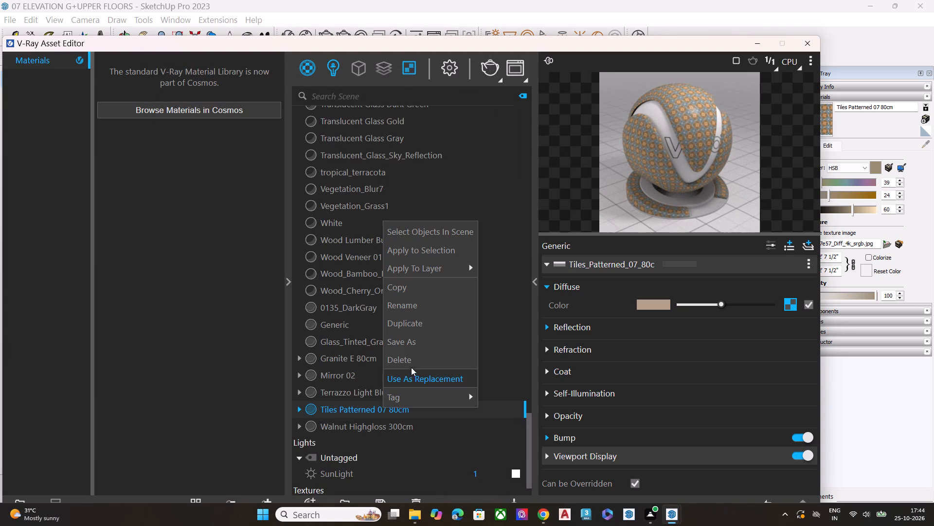
click(412, 364)
click(488, 254)
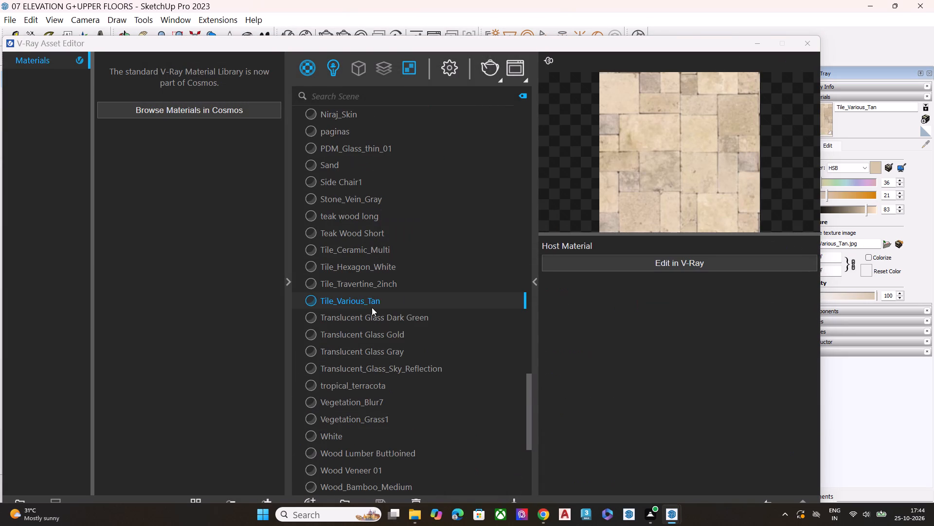
Choose Terrazzo Light Blue from the V-Ray scene materials and paint the boundary wall's large face with it.
scroll(352, 313, down, 6)
click(326, 377)
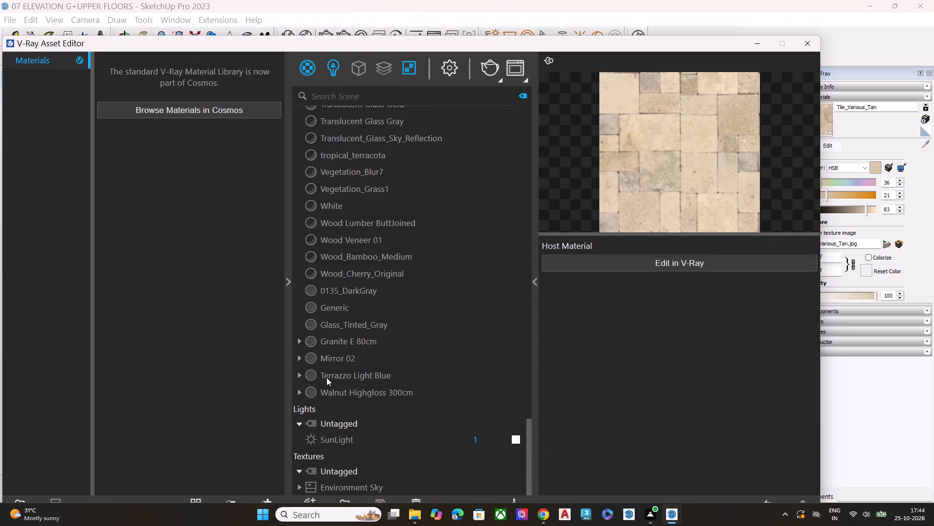
click(344, 395)
click(357, 324)
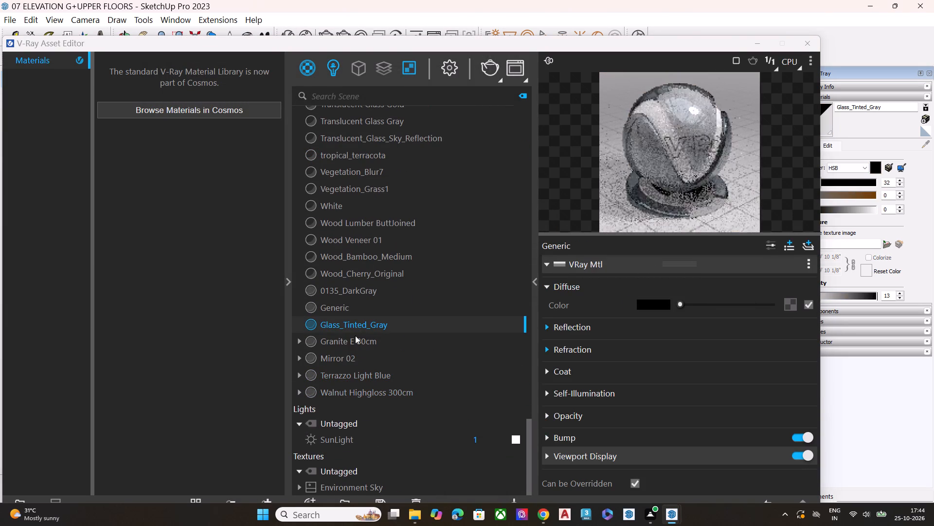
click(350, 371)
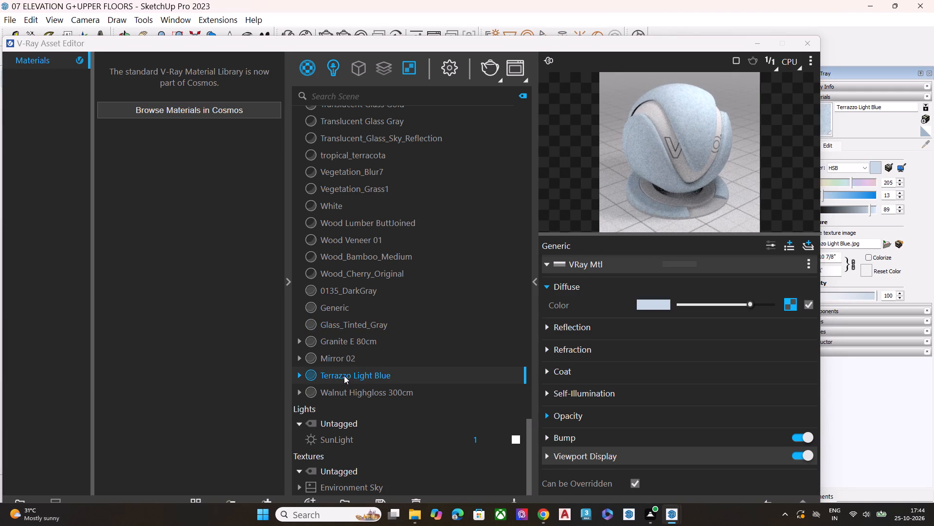
click(344, 376)
click(751, 42)
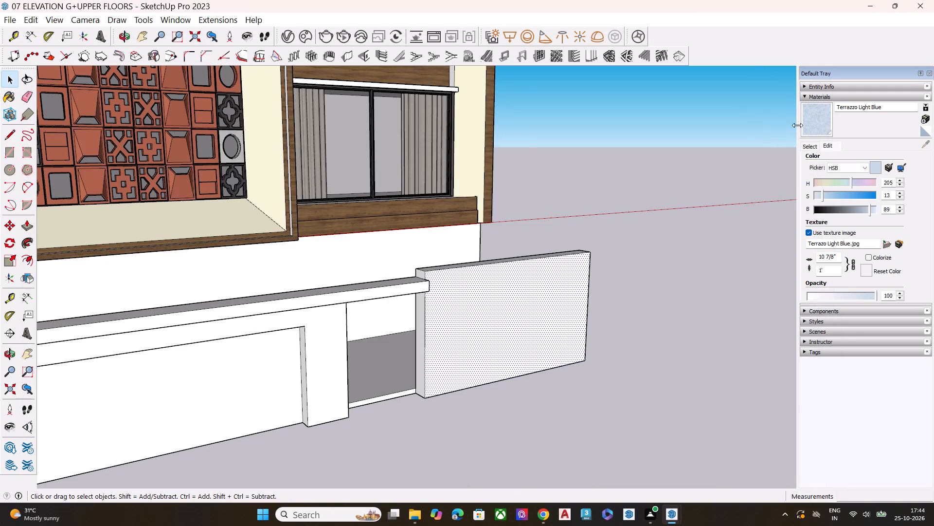
click(809, 119)
click(488, 334)
Paint the front face of the gate frame beside the boundary wall with Terrazzo Light Blue.
scroll(563, 343, down, 5)
middle_drag(558, 346, 359, 341)
scroll(343, 341, up, 2)
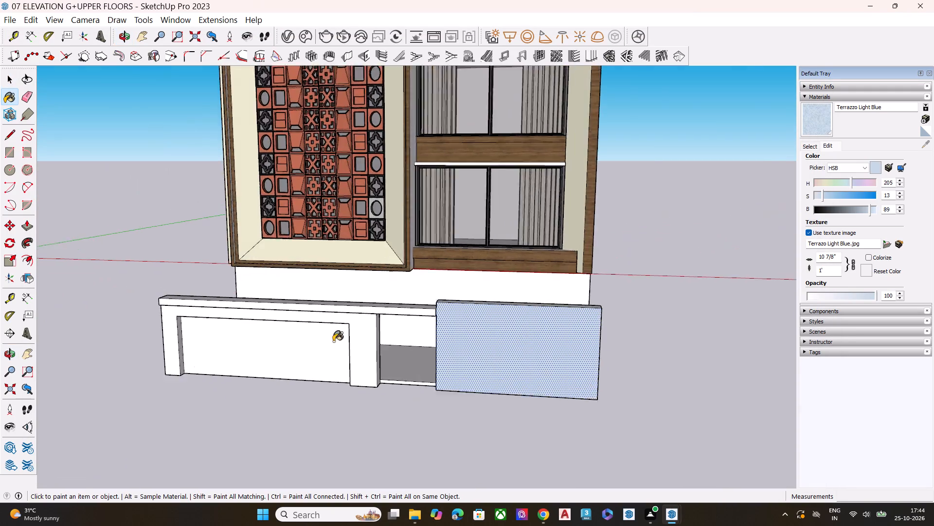
scroll(333, 341, up, 5)
click(357, 306)
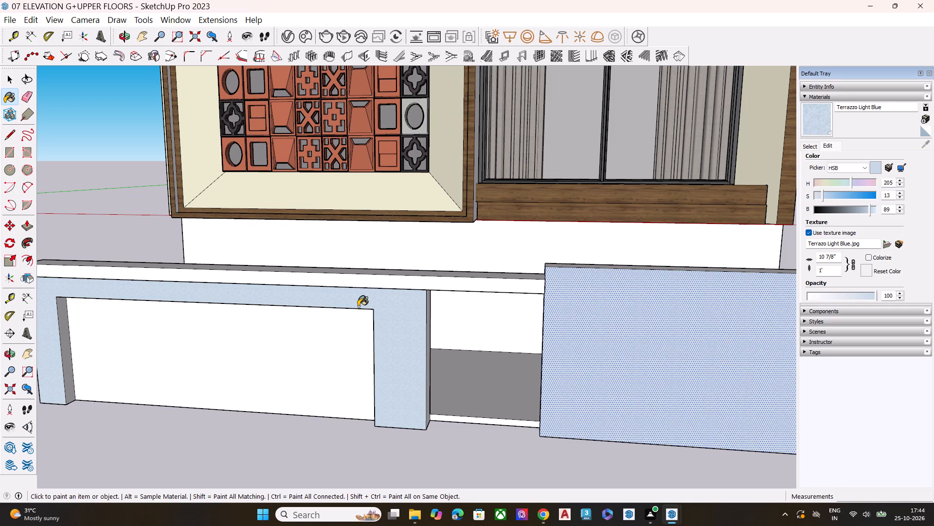
scroll(373, 298, down, 6)
middle_drag(494, 356, 532, 263)
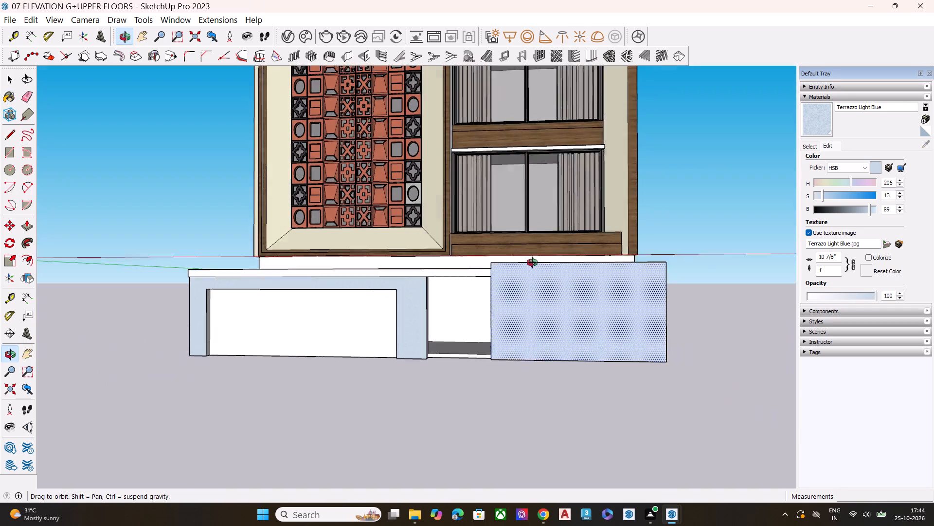
middle_drag(532, 263, 537, 255)
scroll(537, 255, up, 1)
key(space)
click(512, 432)
Examine the Terrazzo Light Blue texture on the gate frame up close and from a distance.
scroll(416, 357, up, 1)
middle_drag(416, 357, 618, 373)
scroll(280, 259, up, 7)
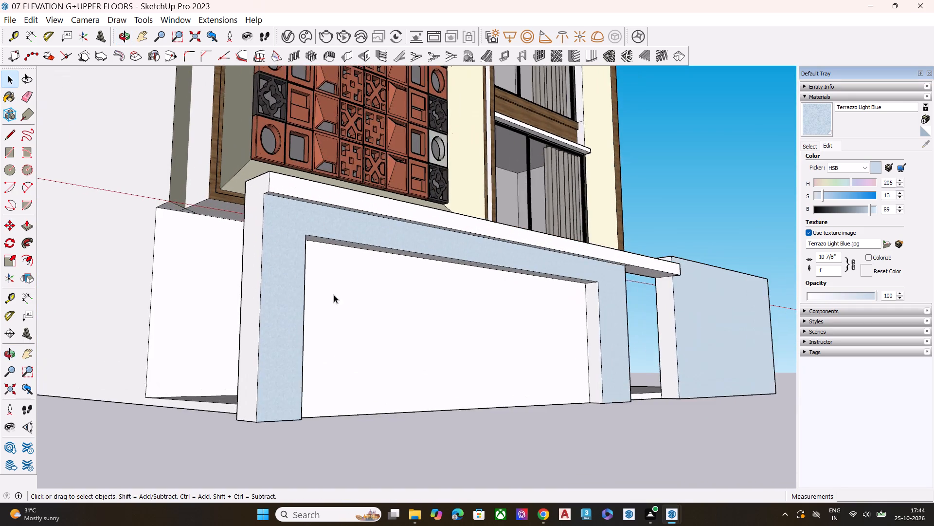
scroll(257, 239, up, 1)
scroll(259, 237, down, 1)
scroll(260, 237, up, 6)
scroll(262, 236, down, 1)
scroll(262, 236, up, 1)
scroll(262, 236, down, 1)
scroll(262, 236, up, 6)
scroll(312, 240, down, 3)
scroll(312, 240, up, 5)
scroll(305, 244, down, 1)
scroll(305, 244, up, 6)
scroll(276, 264, down, 1)
scroll(271, 268, up, 2)
scroll(270, 269, down, 1)
scroll(269, 269, up, 5)
scroll(262, 280, down, 2)
scroll(262, 280, up, 3)
scroll(262, 280, down, 2)
scroll(262, 280, up, 10)
scroll(261, 282, down, 1)
scroll(261, 282, up, 7)
scroll(261, 282, down, 3)
scroll(261, 282, up, 1)
scroll(261, 282, down, 1)
scroll(261, 282, up, 2)
key(space)
scroll(261, 282, down, 2)
scroll(262, 281, up, 2)
scroll(262, 281, down, 4)
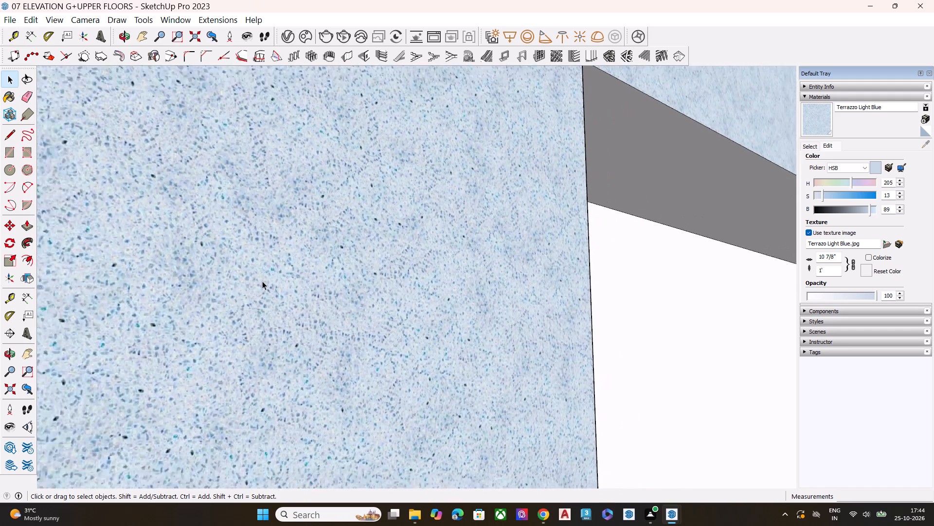
scroll(262, 281, up, 1)
scroll(262, 281, down, 16)
scroll(269, 281, up, 1)
scroll(269, 281, down, 7)
scroll(296, 278, up, 1)
scroll(298, 280, down, 12)
scroll(311, 286, up, 1)
scroll(312, 285, down, 2)
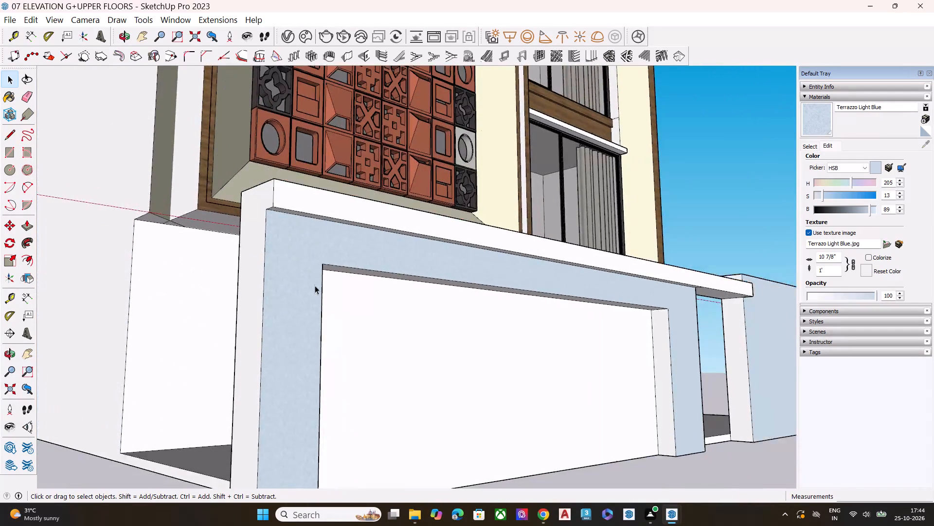
scroll(315, 285, down, 4)
middle_drag(430, 292, 431, 340)
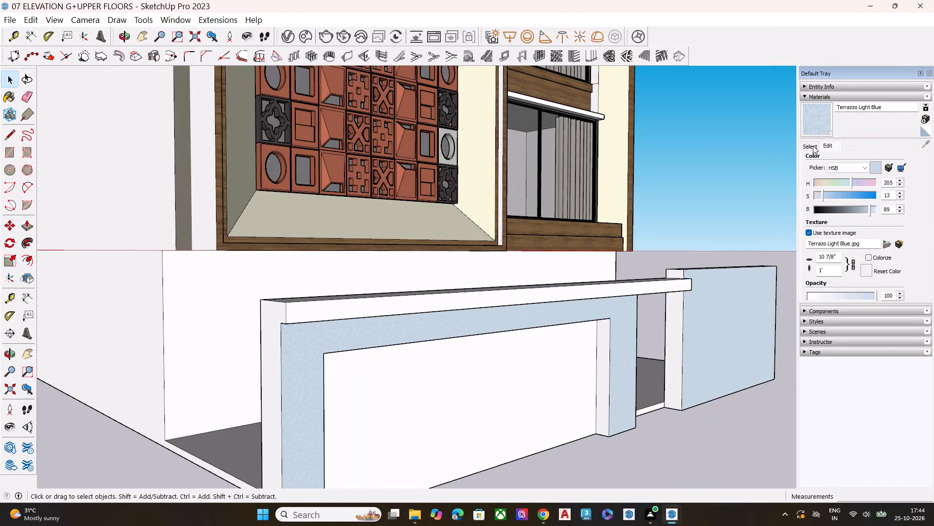
Paint the front band above the gate frame and the recessed gate panel with Color M01 from the Colors library.
click(813, 146)
scroll(848, 224, down, 2)
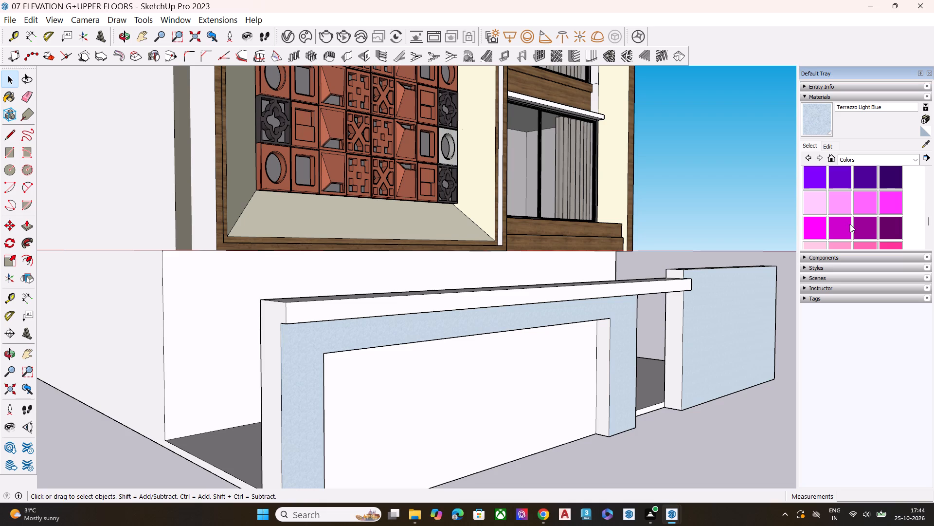
scroll(873, 216, down, 3)
scroll(862, 211, up, 2)
scroll(862, 211, down, 1)
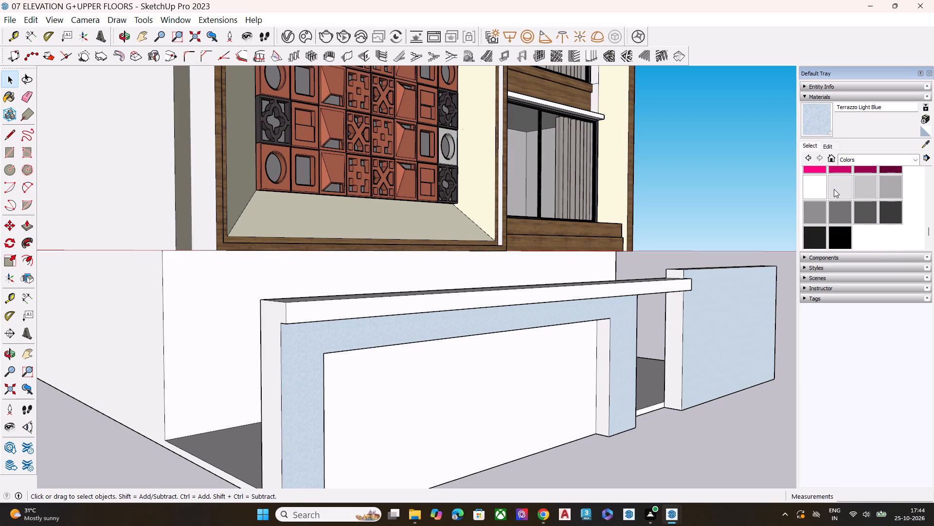
click(834, 189)
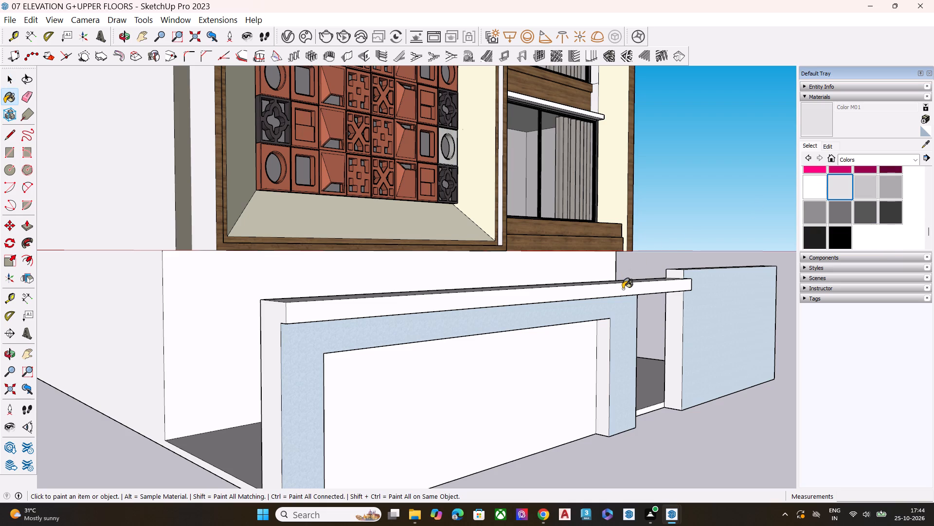
click(623, 289)
middle_drag(564, 324, 578, 256)
click(524, 344)
Paint the inner reveal faces of the gate frame opening with Color M01, ending in a front view.
click(612, 309)
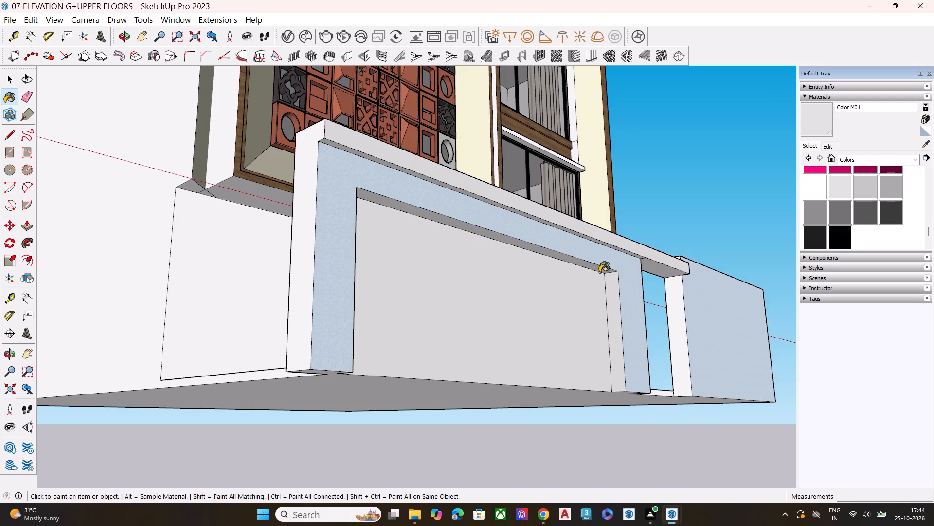
middle_drag(592, 256, 588, 161)
scroll(577, 177, up, 4)
click(575, 197)
scroll(616, 214, down, 1)
scroll(617, 215, up, 1)
scroll(618, 216, down, 1)
scroll(619, 217, up, 1)
scroll(621, 221, down, 7)
middle_drag(610, 258, 294, 270)
scroll(272, 266, up, 1)
scroll(221, 247, down, 4)
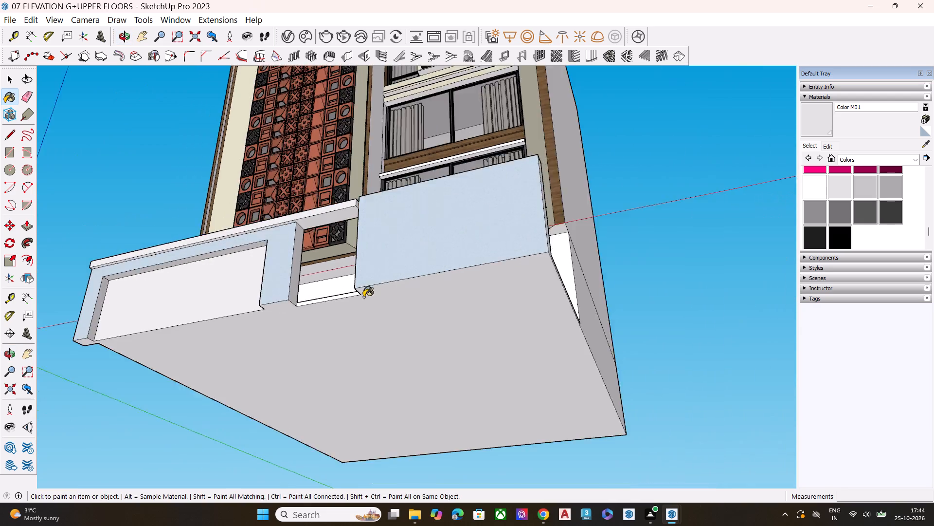
scroll(363, 297, down, 3)
scroll(186, 290, up, 3)
scroll(147, 290, down, 1)
scroll(143, 290, up, 8)
click(167, 306)
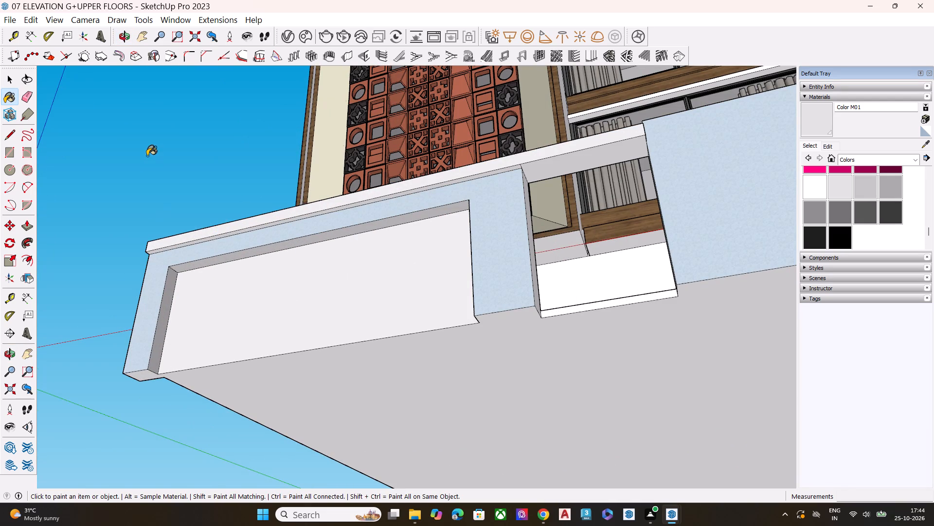
click(147, 156)
scroll(181, 170, down, 4)
key(space)
middle_drag(221, 158, 331, 324)
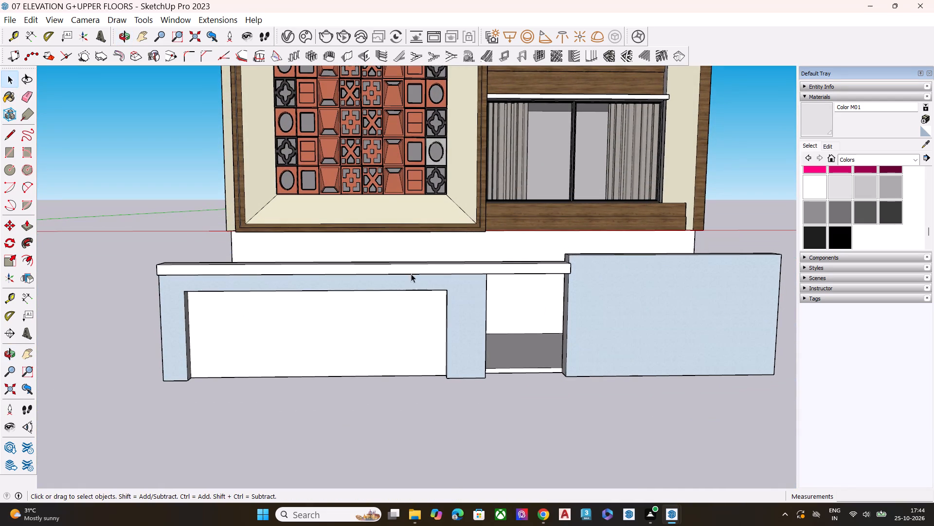
key(space)
click(239, 402)
middle_drag(476, 378, 494, 350)
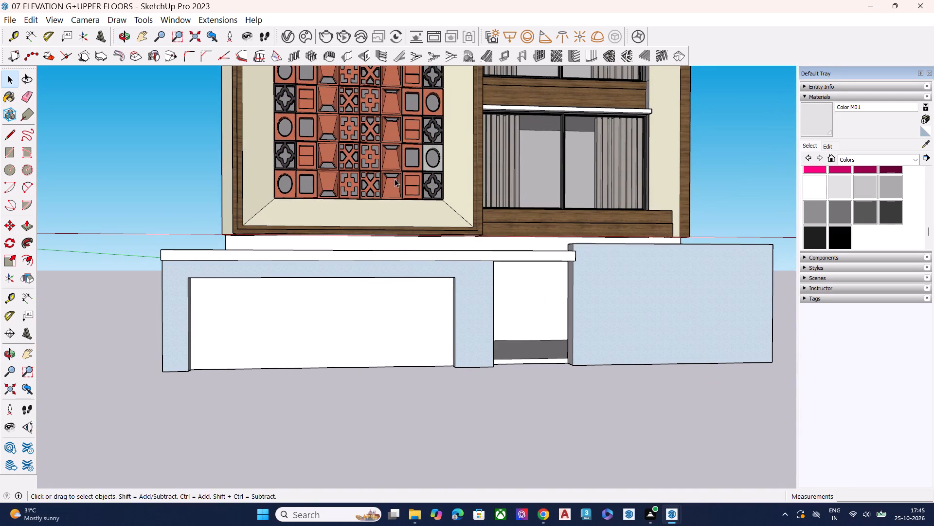
Open the V-Ray Asset Editor and load the Chaos Cosmos browser from its material library.
click(285, 36)
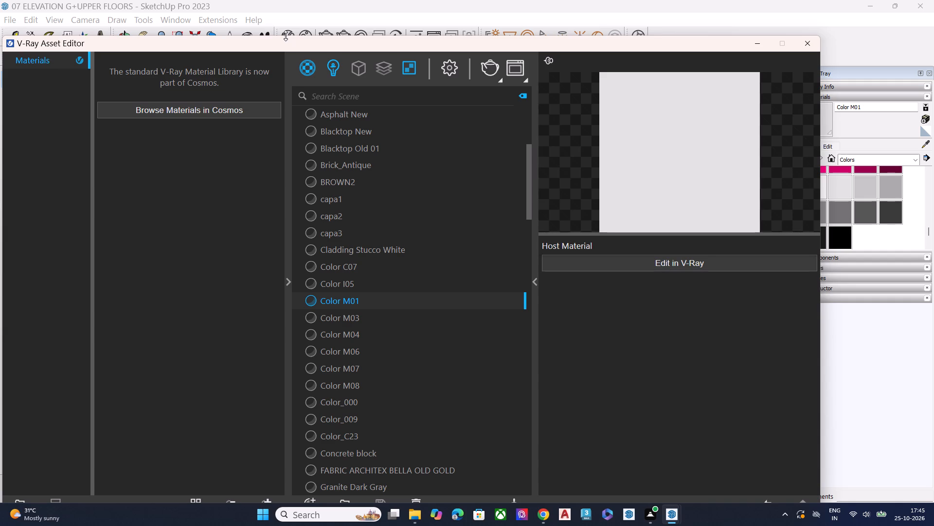
scroll(263, 9, down, 1)
click(170, 108)
click(494, 23)
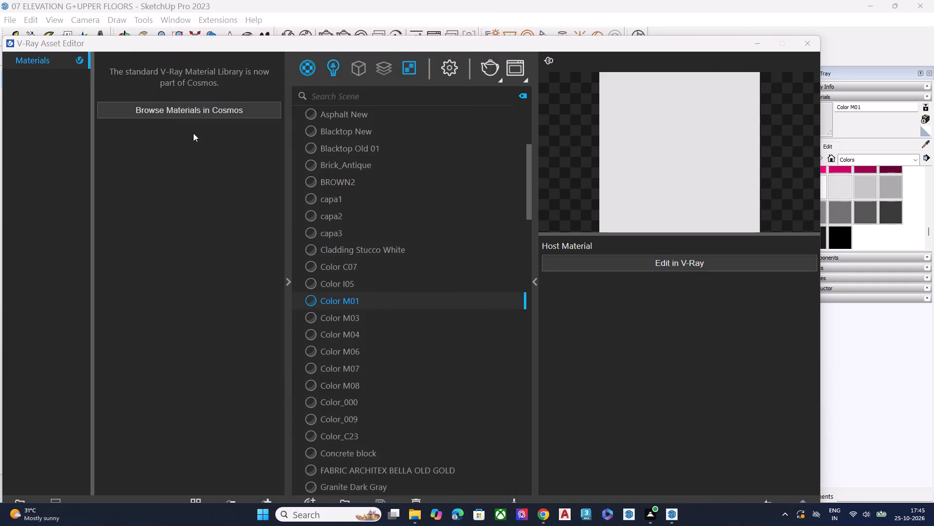
click(209, 113)
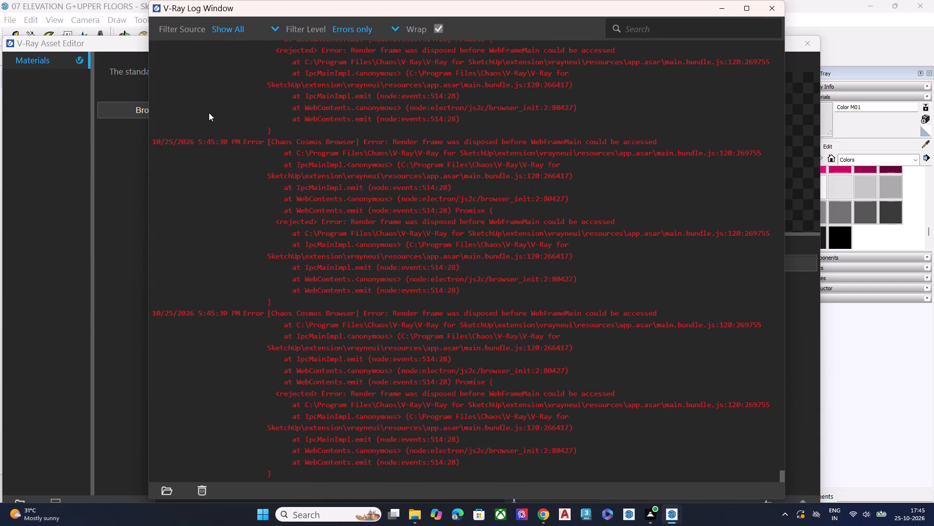
click(770, 9)
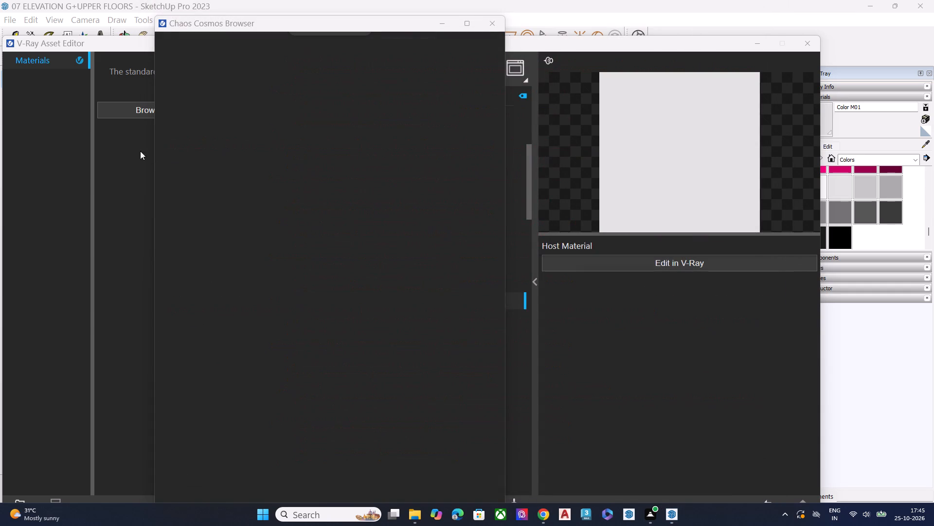
click(491, 26)
click(193, 110)
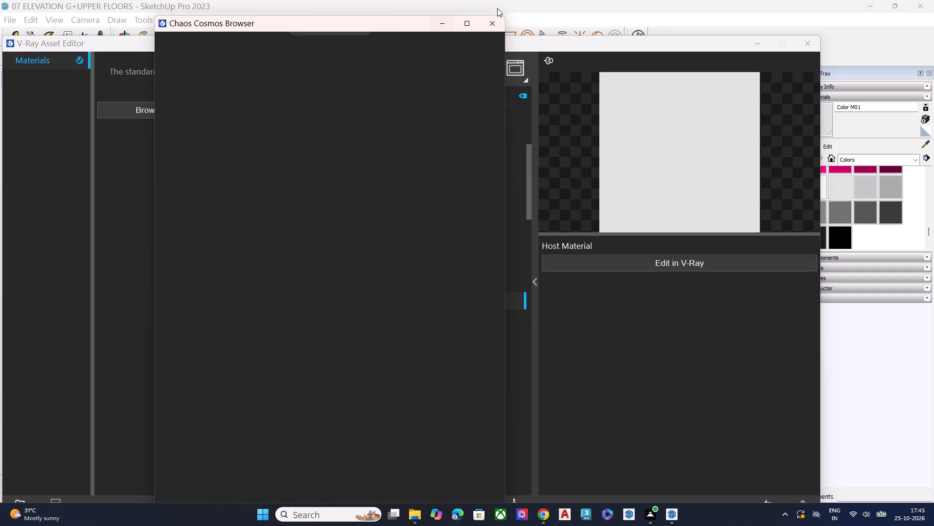
click(489, 27)
click(233, 112)
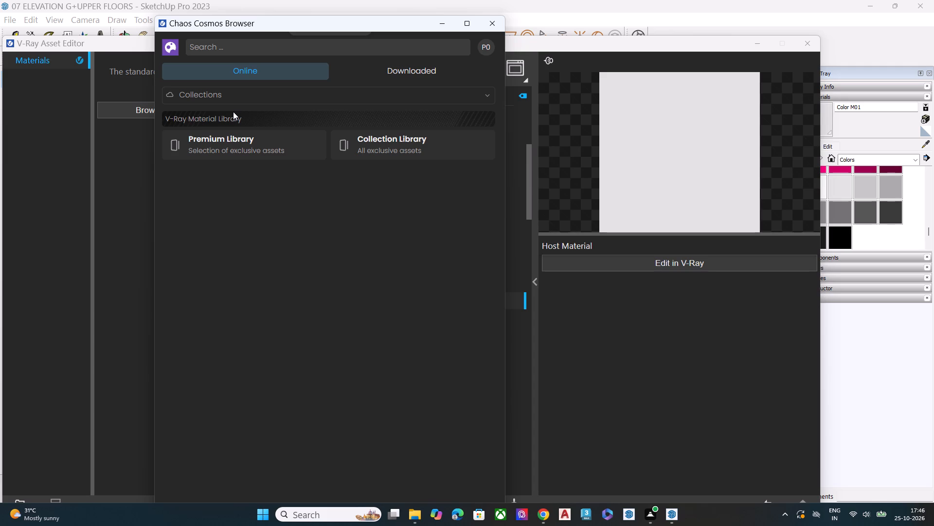
Filter the online Cosmos assets to the Stone category of Materials.
scroll(265, 105, down, 5)
scroll(408, 203, up, 5)
click(290, 94)
click(215, 122)
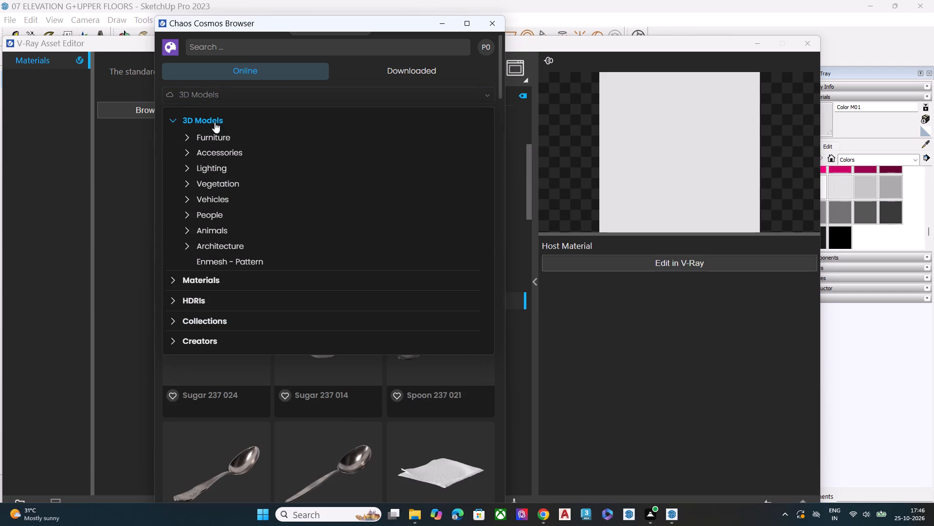
click(206, 94)
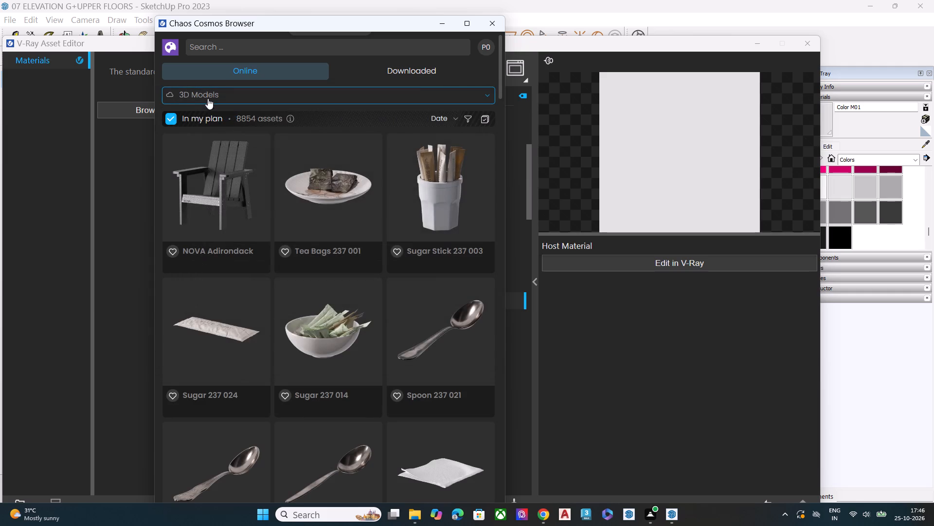
click(211, 93)
click(209, 118)
click(208, 96)
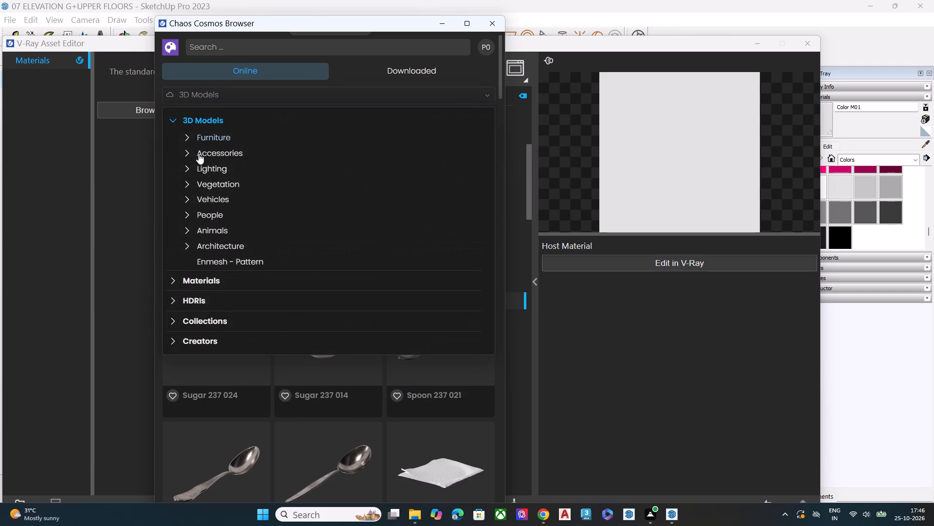
click(173, 121)
click(180, 139)
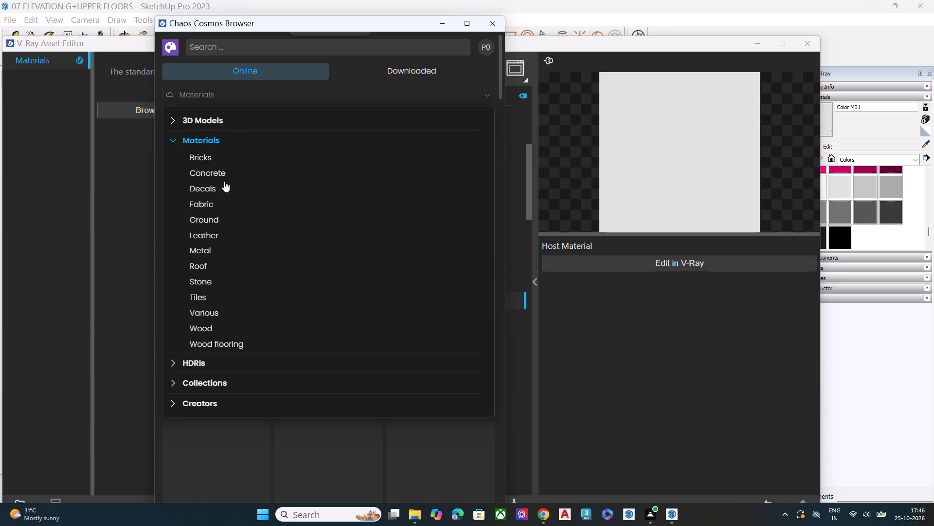
click(207, 285)
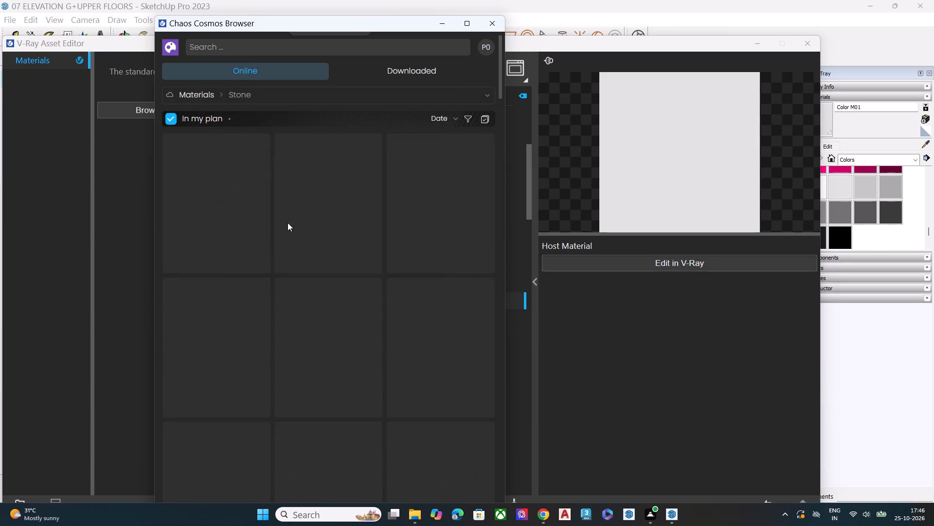
Import the Sandstone 150cm material from the Cosmos stone collection into the scene.
scroll(348, 230, down, 5)
scroll(355, 284, down, 1)
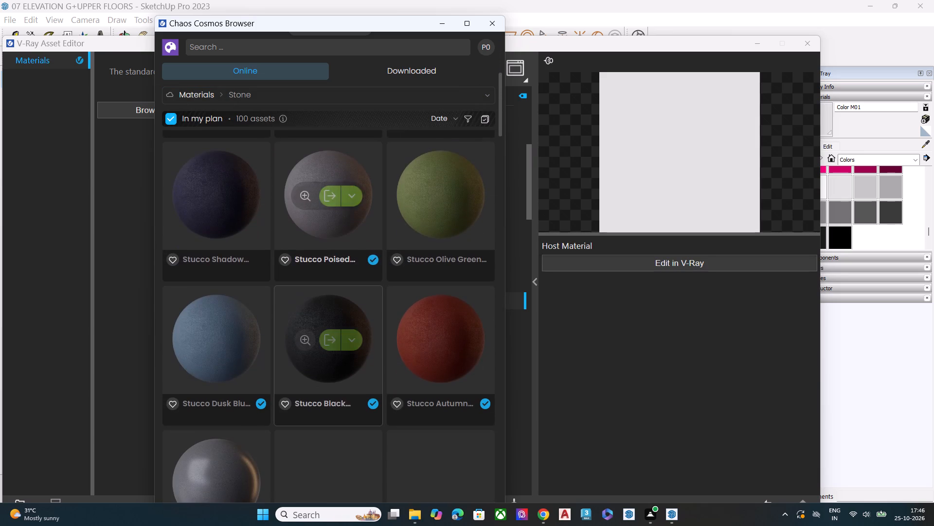
scroll(352, 294, down, 3)
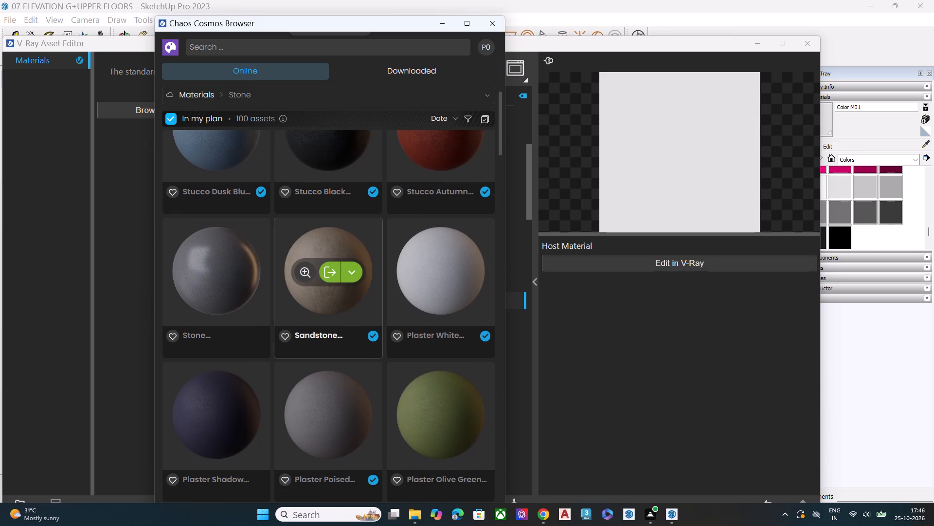
click(331, 276)
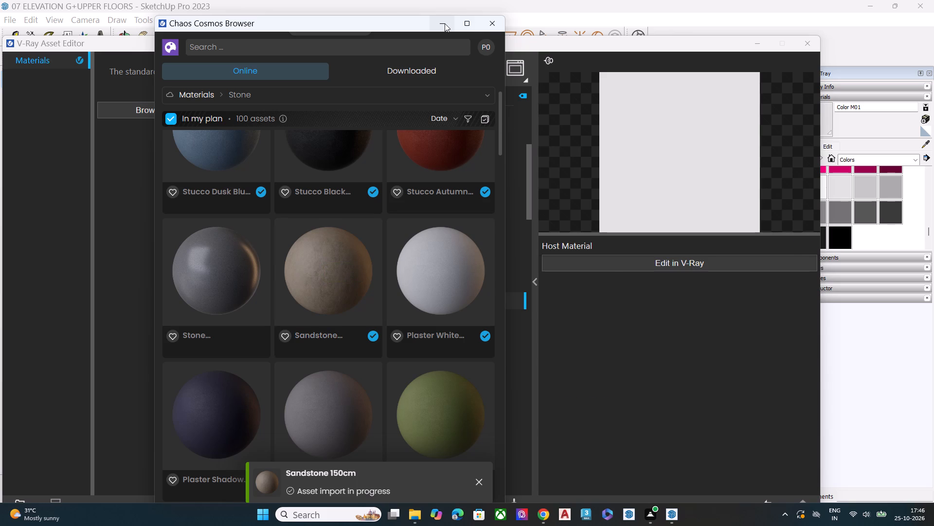
drag(392, 23, 197, 247)
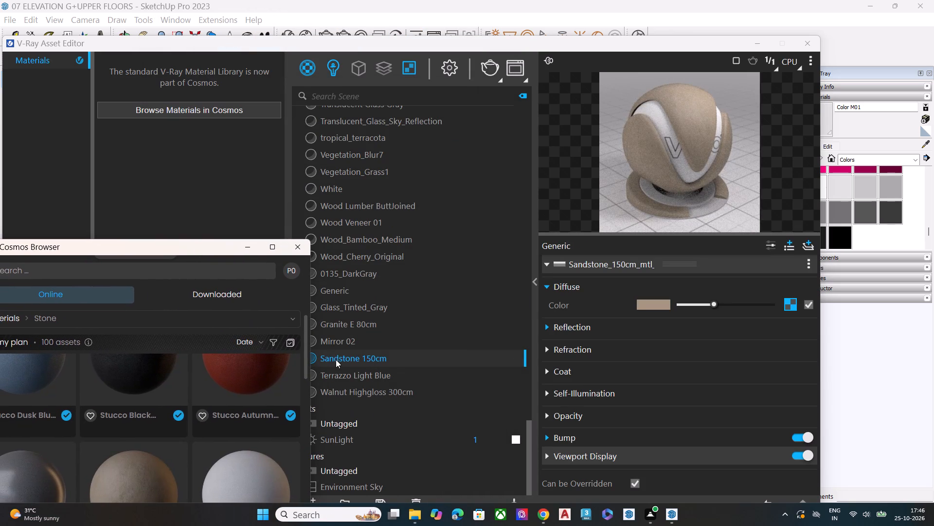
Paint the recessed gate panel and the front band above the gate frame with Sandstone 150cm.
click(337, 360)
click(751, 47)
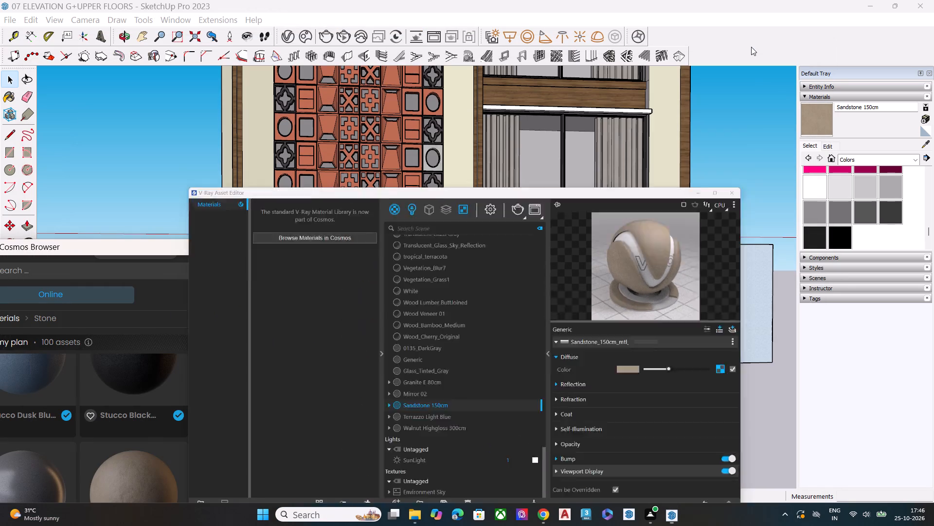
click(822, 114)
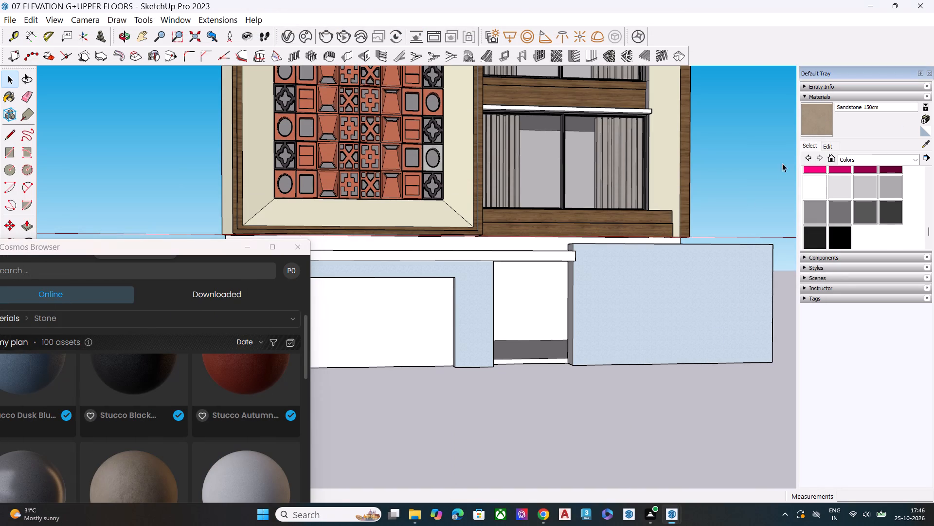
click(815, 121)
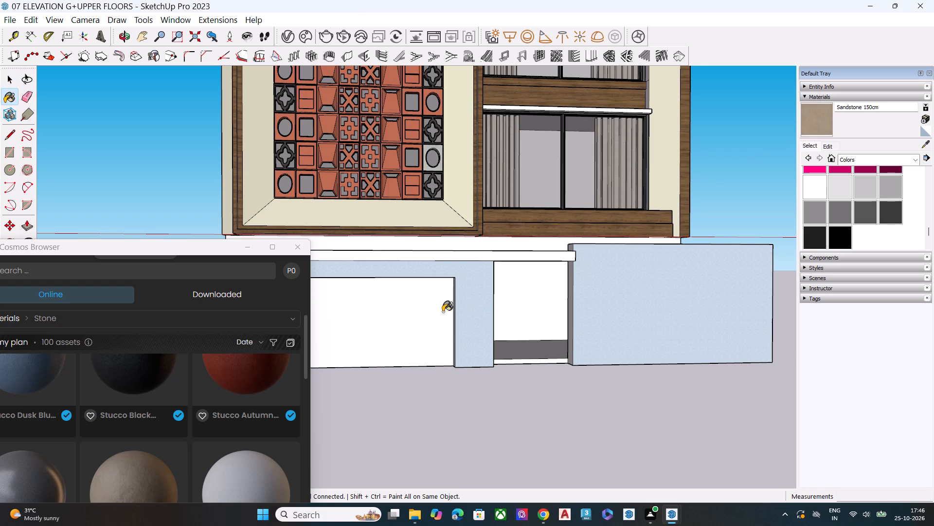
click(437, 311)
click(472, 258)
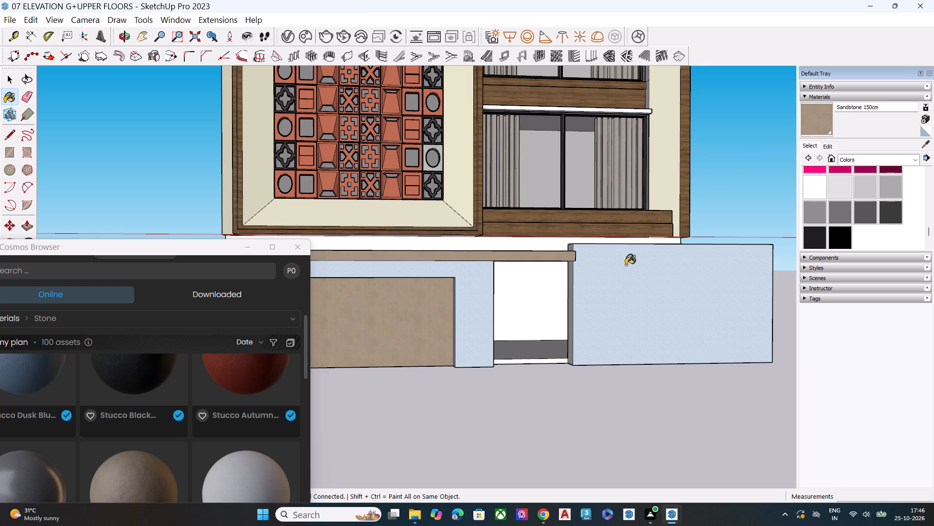
scroll(641, 268, down, 2)
scroll(648, 271, up, 1)
scroll(660, 277, down, 4)
middle_drag(538, 316, 444, 310)
scroll(444, 310, up, 5)
key(space)
click(576, 423)
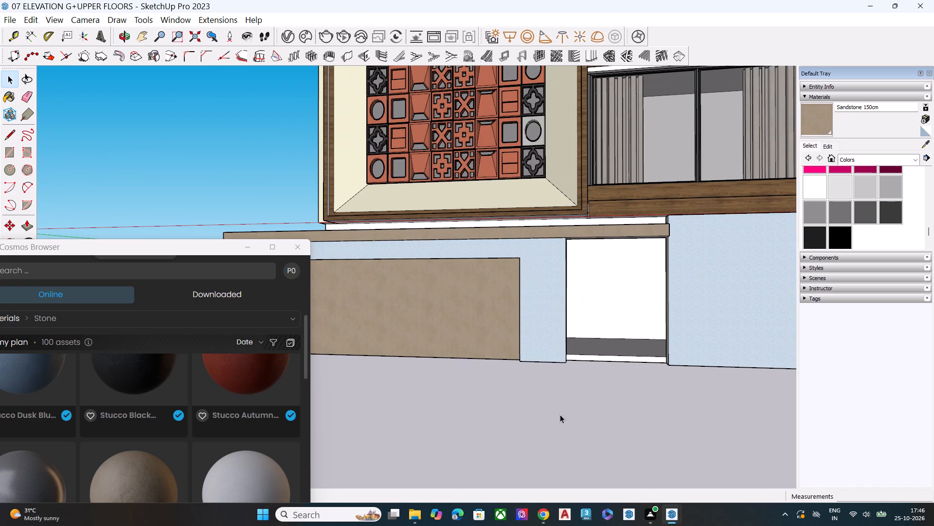
Search Cosmos for "gate" and download the Garage Gate 243 098 model.
drag(166, 252, 407, 43)
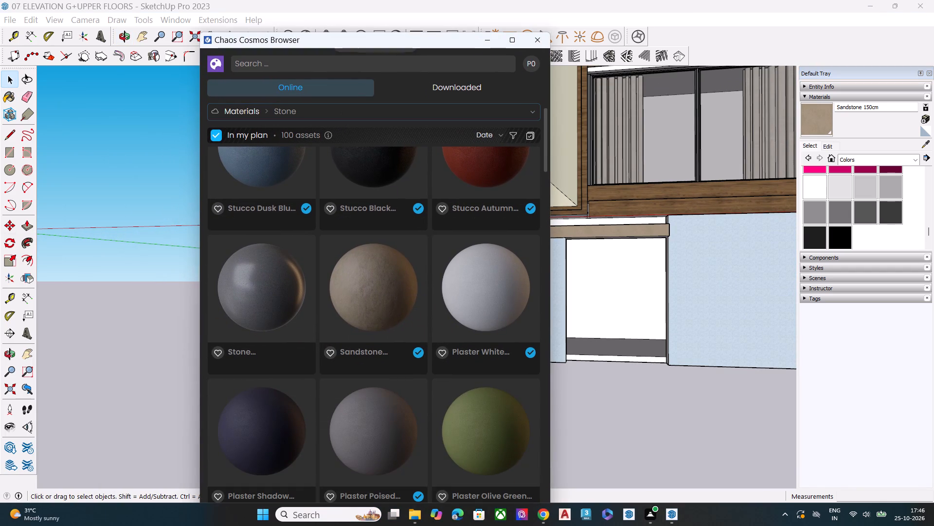
click(315, 55)
text(GATE)
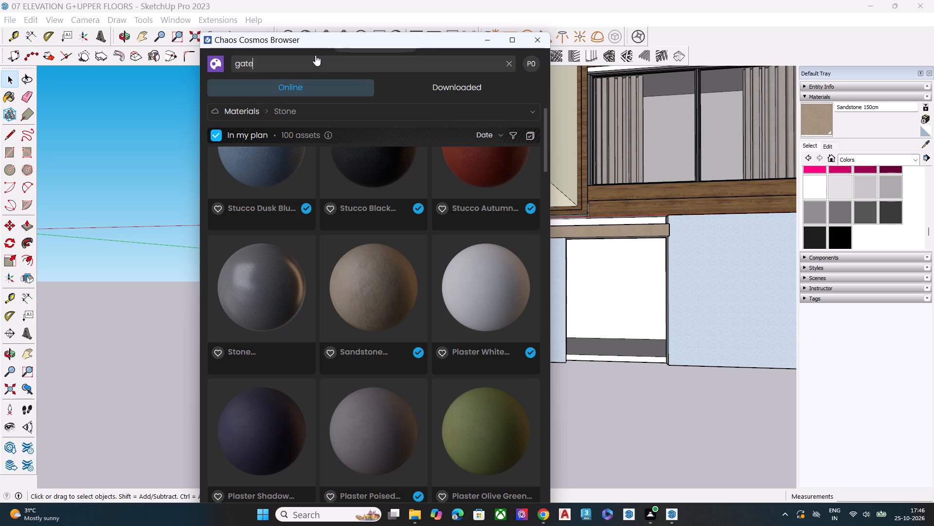
key(Return)
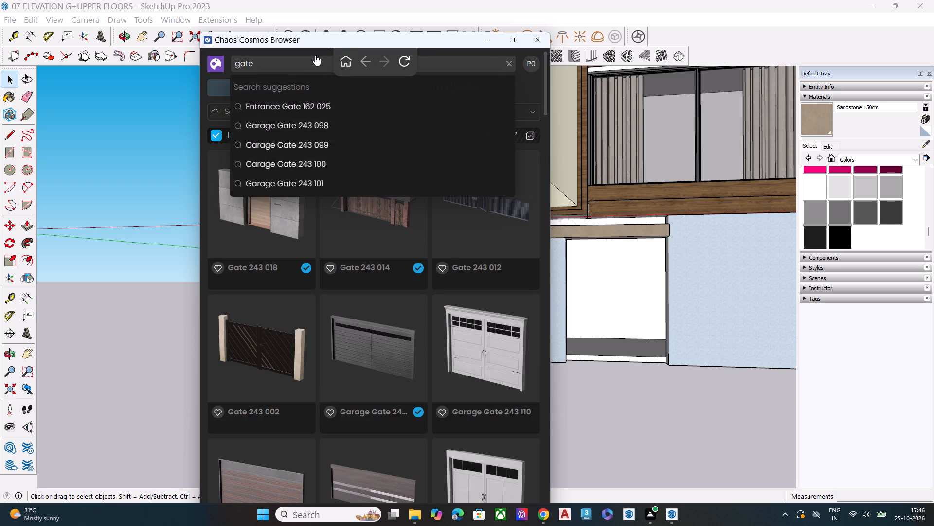
click(132, 196)
scroll(292, 219, down, 1)
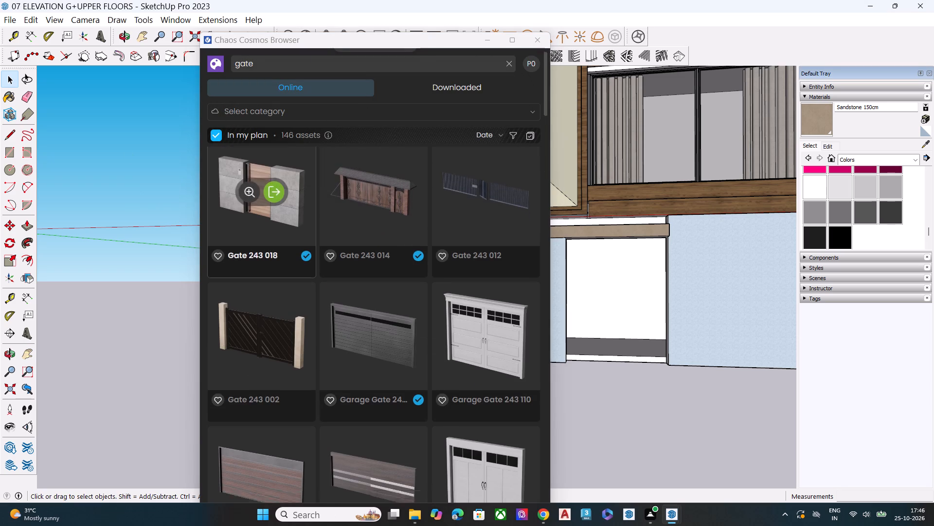
scroll(342, 314, down, 5)
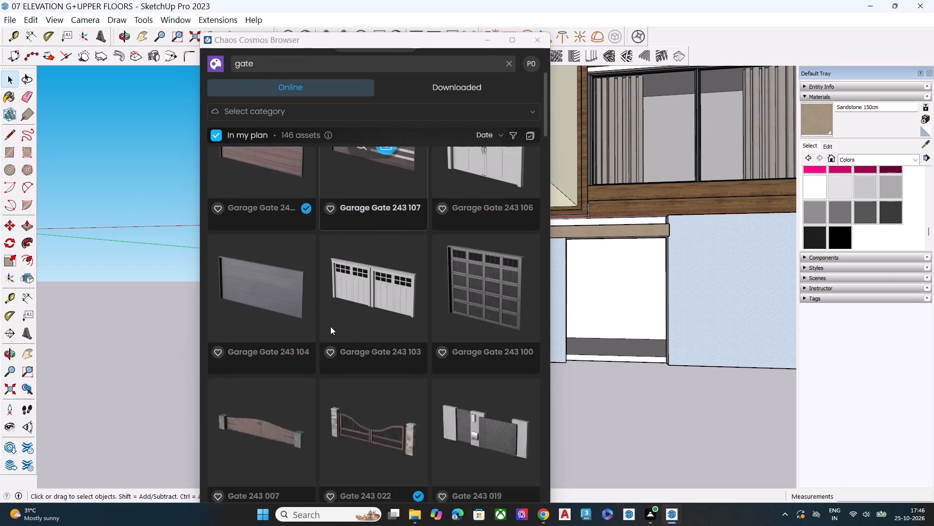
scroll(330, 326, down, 4)
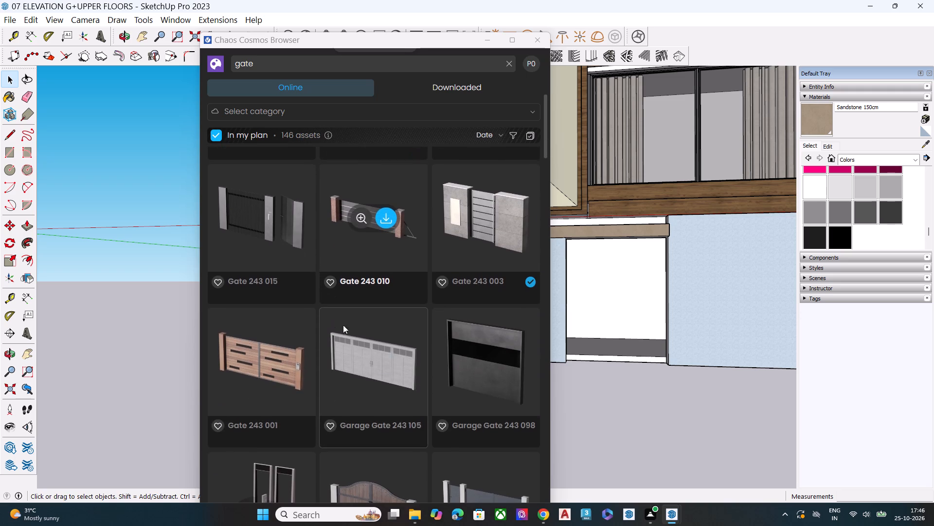
scroll(446, 325, down, 2)
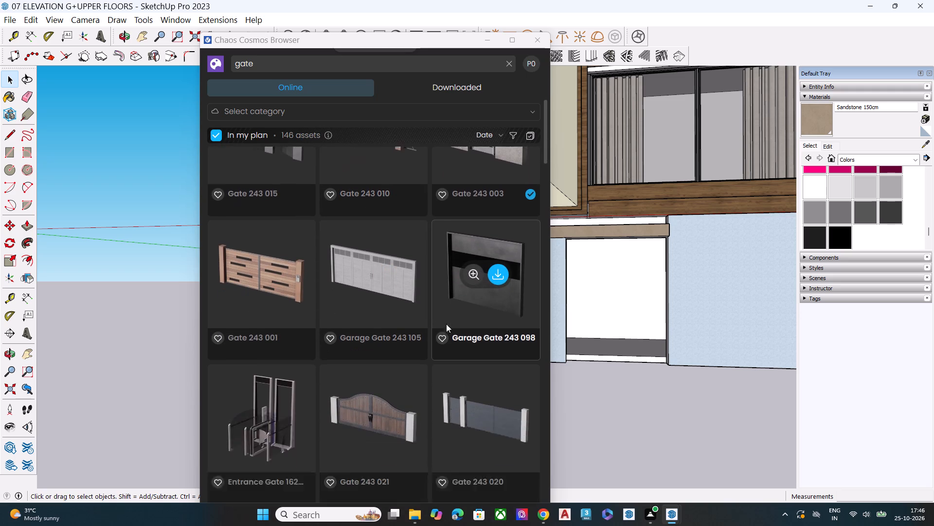
click(496, 219)
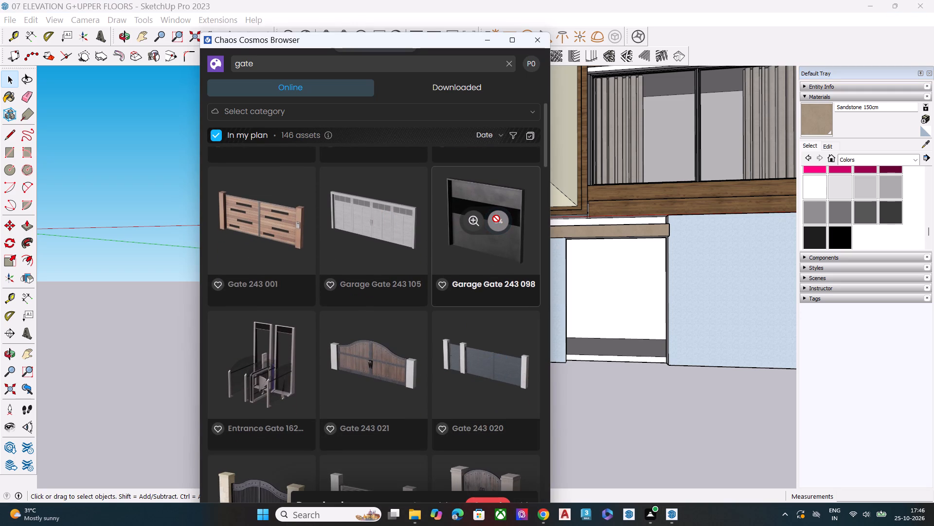
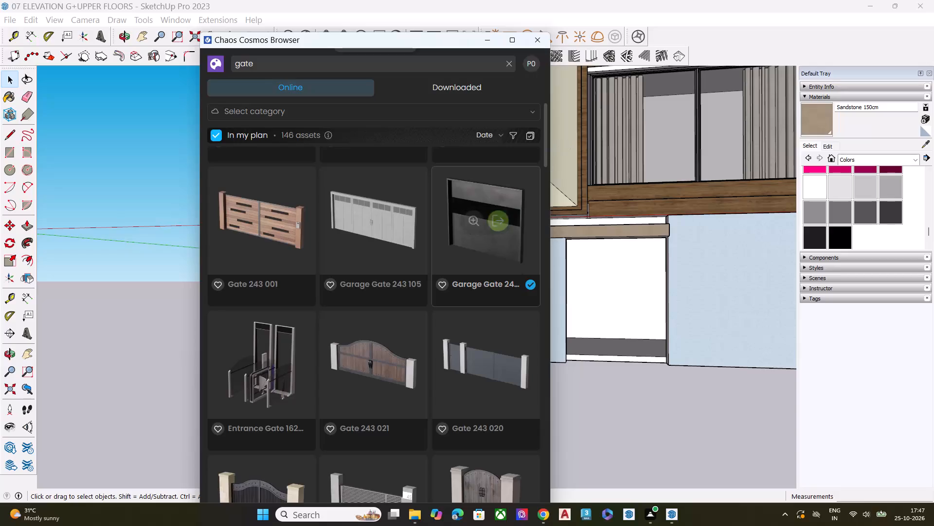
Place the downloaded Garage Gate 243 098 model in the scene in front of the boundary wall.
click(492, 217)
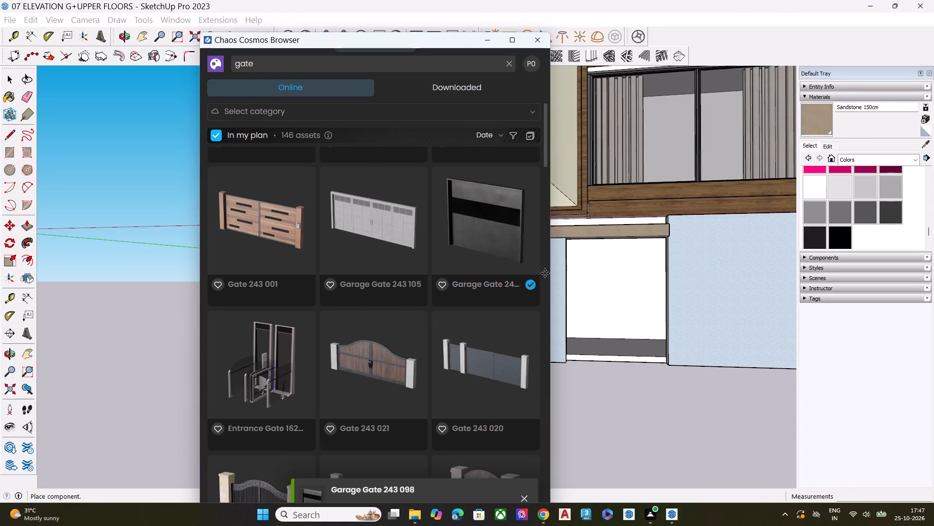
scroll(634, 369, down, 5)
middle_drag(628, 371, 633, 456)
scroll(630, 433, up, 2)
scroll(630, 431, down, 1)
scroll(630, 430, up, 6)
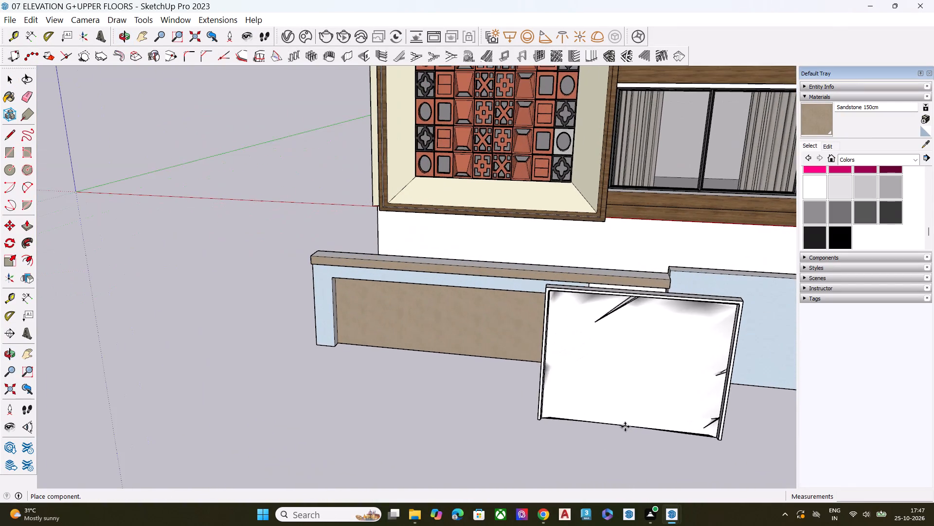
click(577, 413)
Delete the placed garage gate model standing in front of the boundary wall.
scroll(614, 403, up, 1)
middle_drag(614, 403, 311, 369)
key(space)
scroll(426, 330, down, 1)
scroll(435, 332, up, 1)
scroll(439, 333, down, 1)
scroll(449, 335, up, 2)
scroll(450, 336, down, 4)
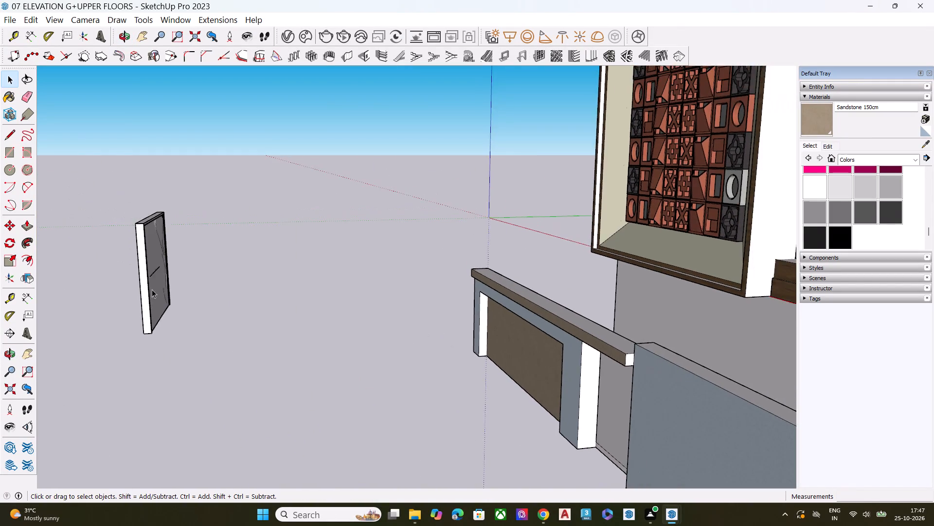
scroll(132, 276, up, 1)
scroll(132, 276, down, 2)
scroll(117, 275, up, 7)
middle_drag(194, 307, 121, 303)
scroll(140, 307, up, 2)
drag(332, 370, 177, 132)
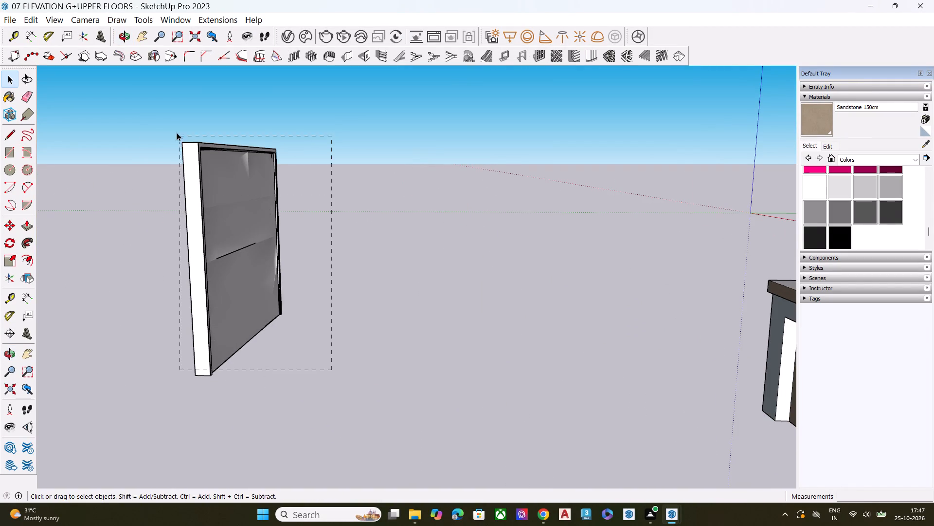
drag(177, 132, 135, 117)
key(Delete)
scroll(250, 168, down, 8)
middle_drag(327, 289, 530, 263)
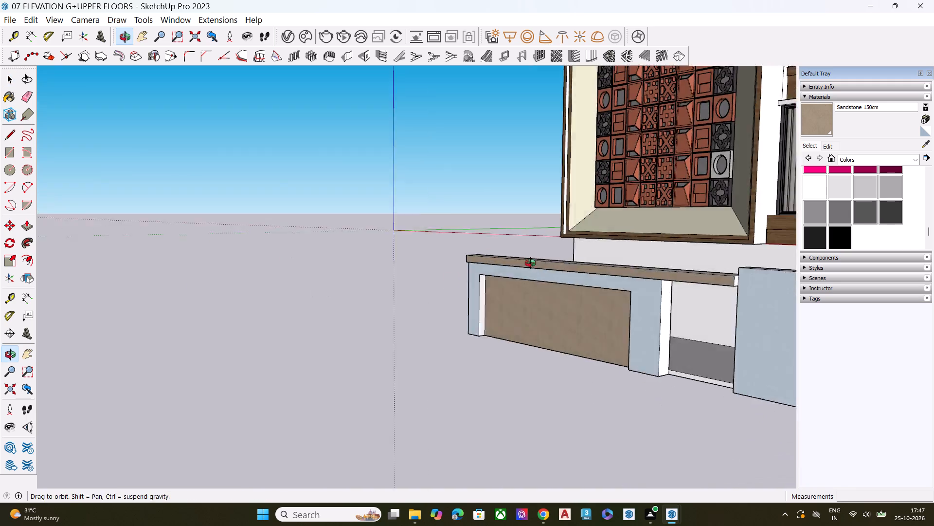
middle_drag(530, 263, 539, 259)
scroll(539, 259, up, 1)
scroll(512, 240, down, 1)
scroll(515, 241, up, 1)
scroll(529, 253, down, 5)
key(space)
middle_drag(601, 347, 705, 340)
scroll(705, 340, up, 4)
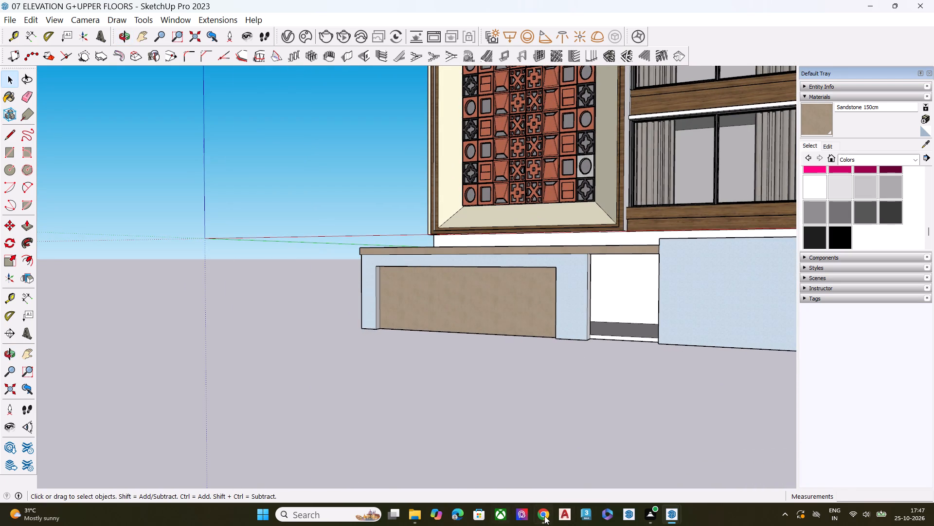
Switch to Chrome, search Google for "3d warehouse" in the new tab and open the 3D Warehouse site.
click(544, 516)
click(204, 15)
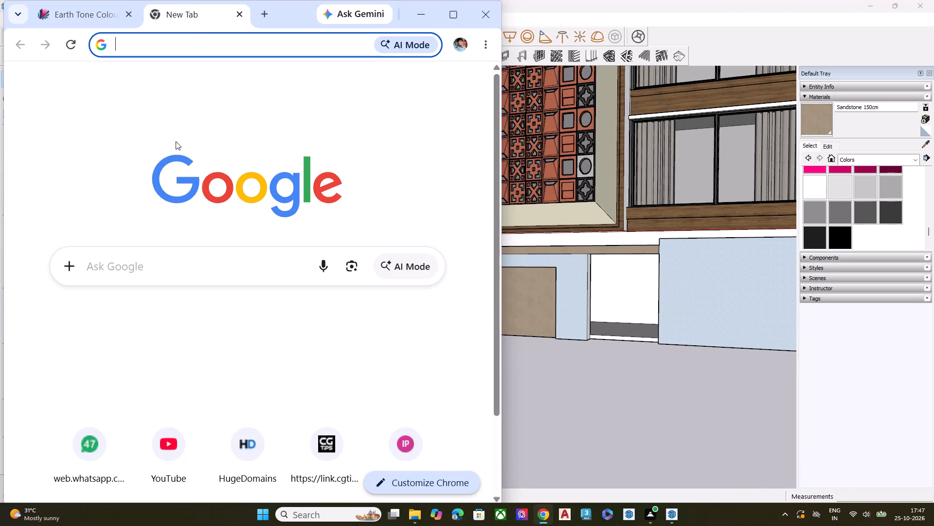
click(168, 267)
click(144, 332)
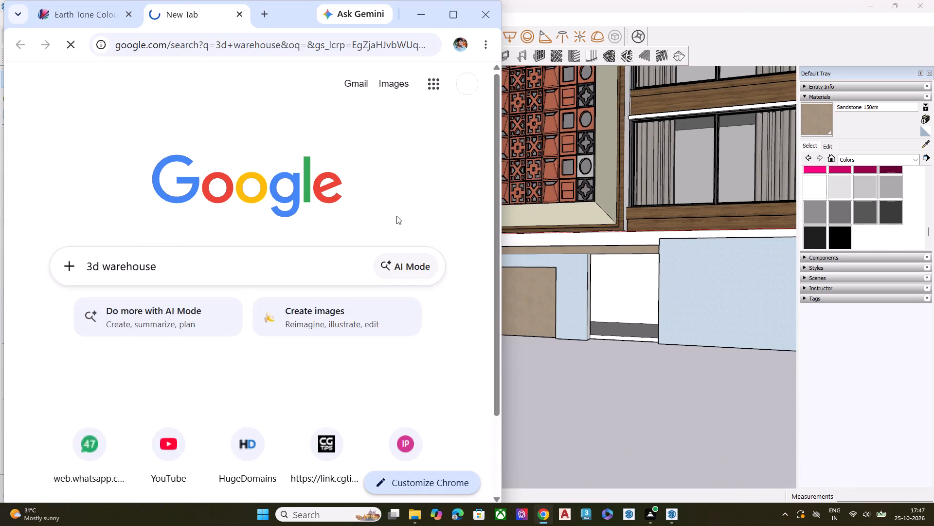
click(73, 225)
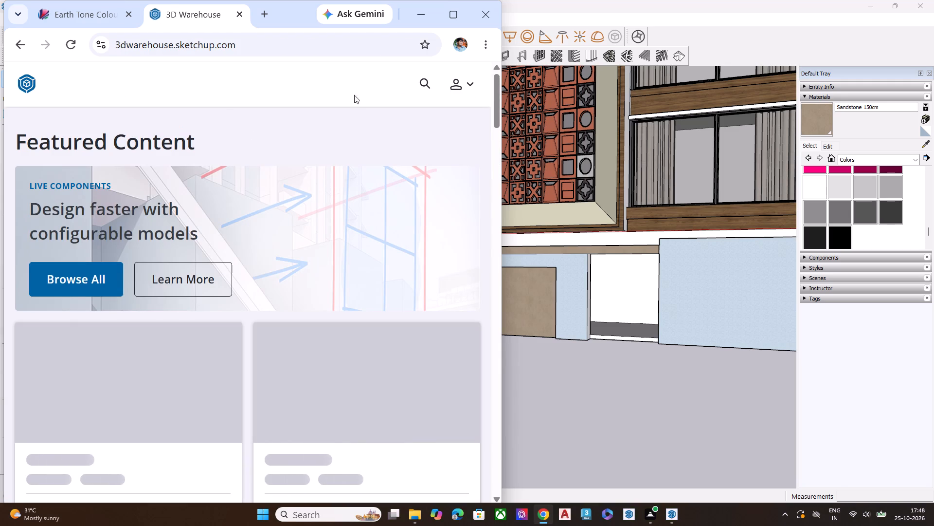
Search 3D Warehouse for "Gate".
click(422, 78)
click(272, 86)
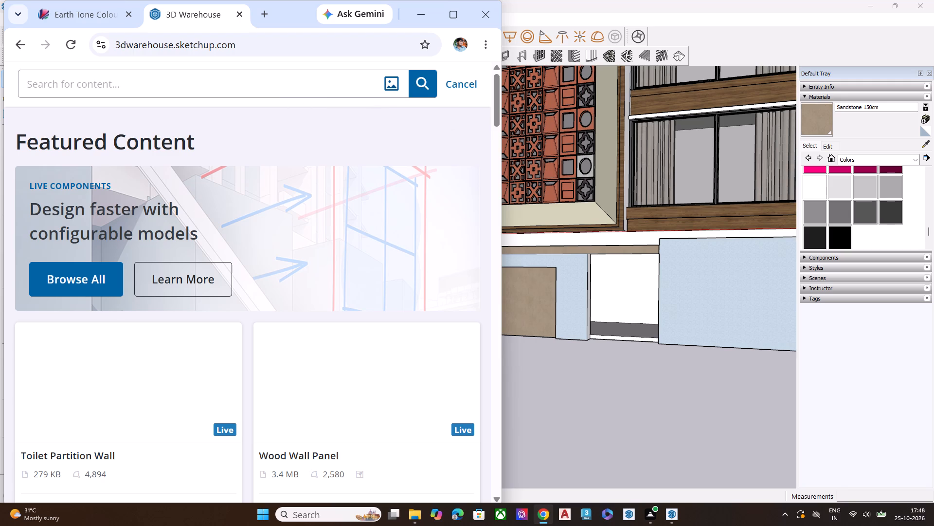
key(BackSpace)
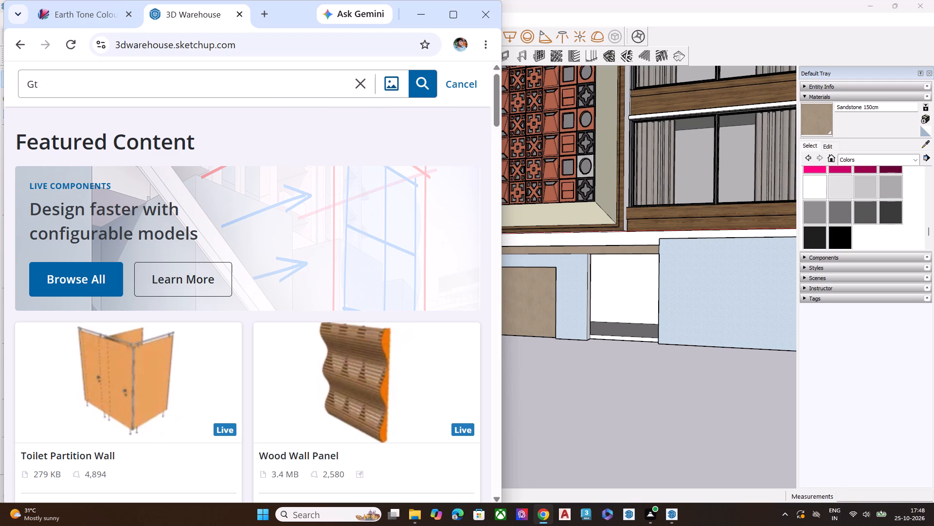
key(BackSpace)
text(ate)
key(Return)
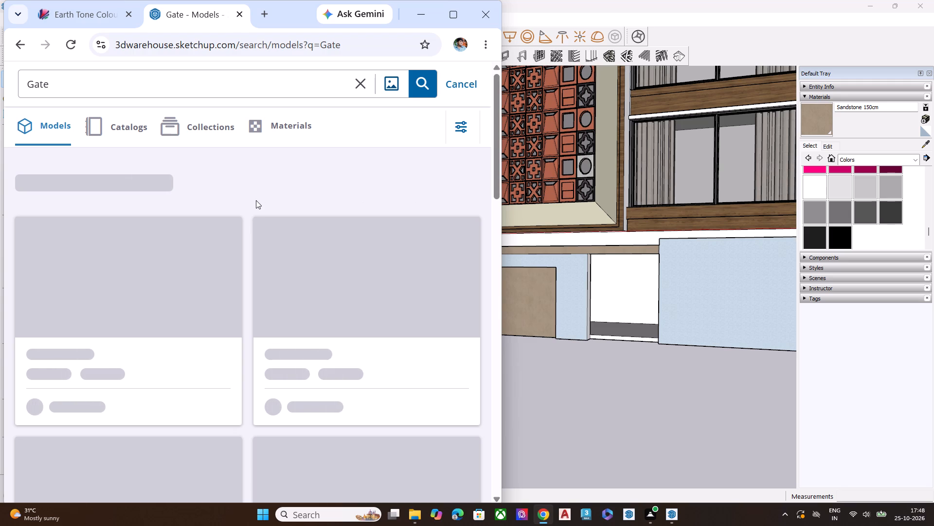
Look through the 3D Warehouse gate models for a design that suits the boundary wall openings.
scroll(274, 318, down, 1)
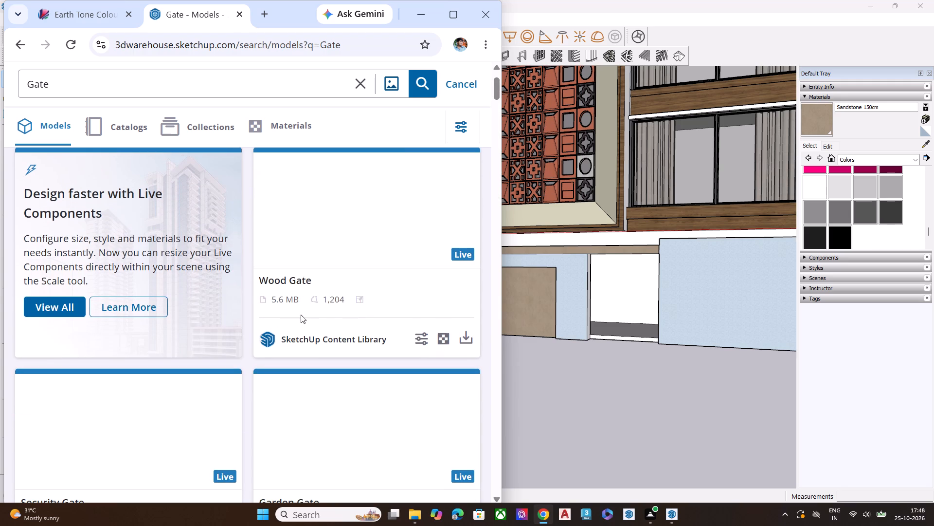
scroll(322, 316, down, 2)
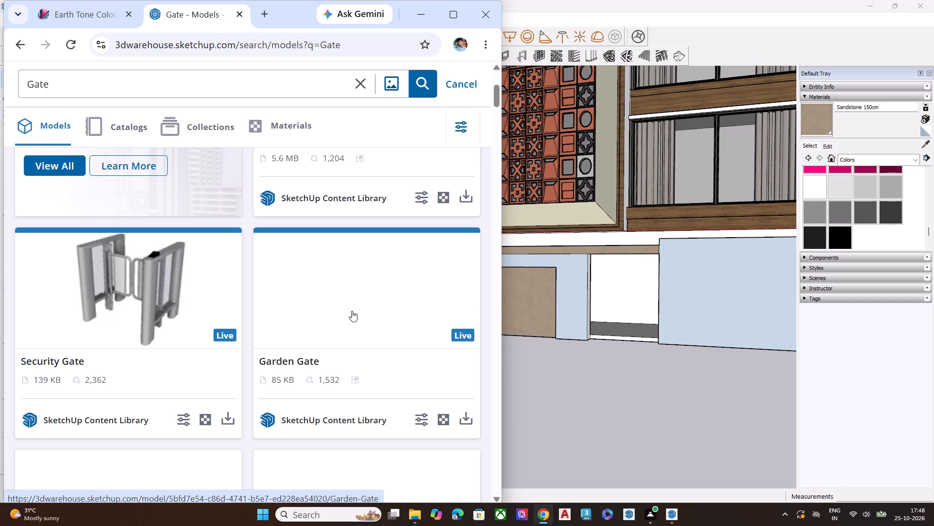
scroll(352, 311, down, 3)
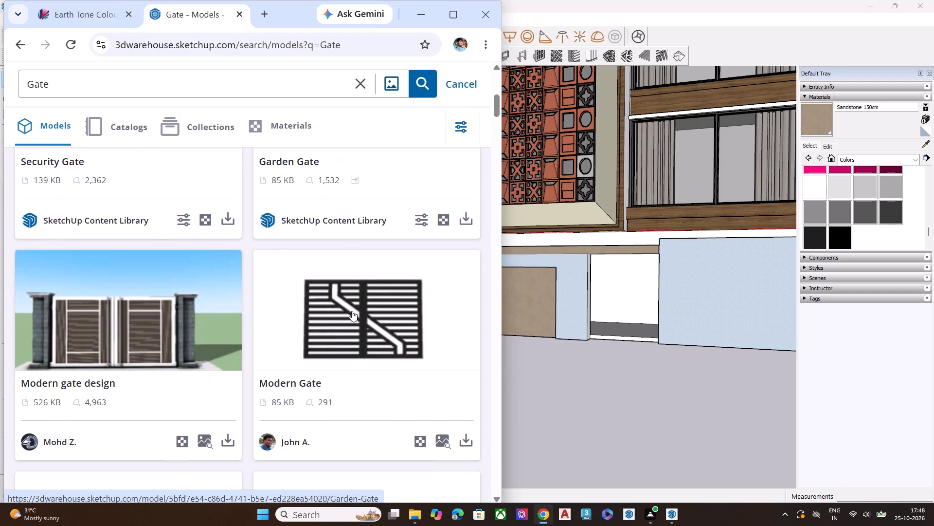
scroll(352, 311, down, 2)
scroll(352, 311, up, 1)
scroll(352, 311, down, 3)
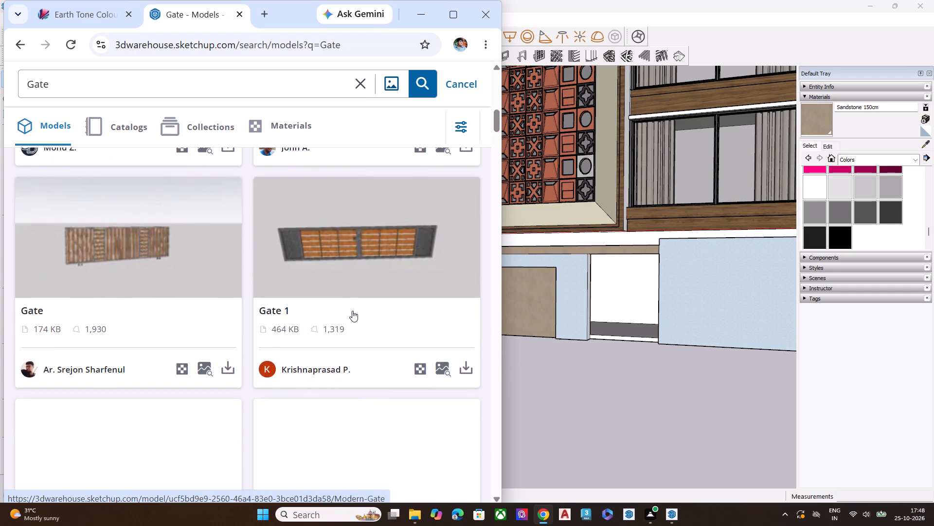
scroll(340, 316, down, 6)
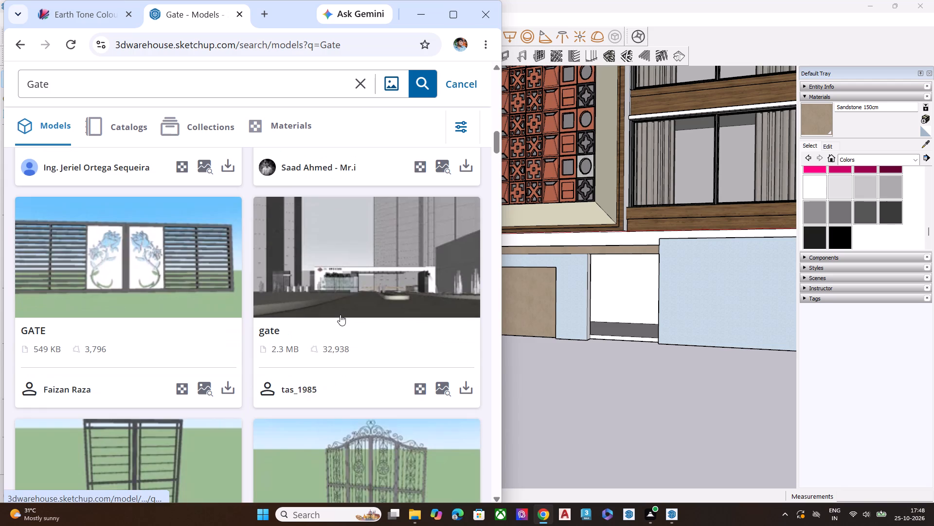
scroll(340, 315, down, 6)
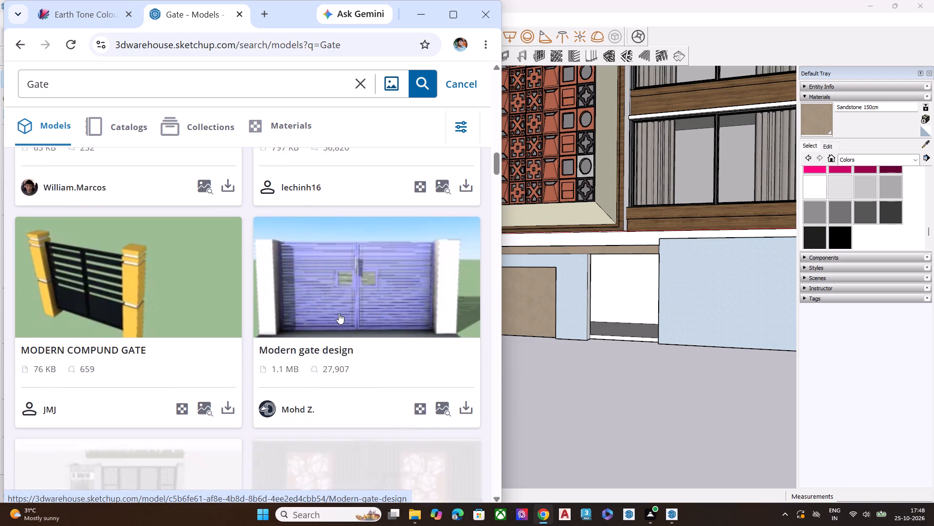
scroll(339, 315, down, 3)
scroll(387, 274, down, 3)
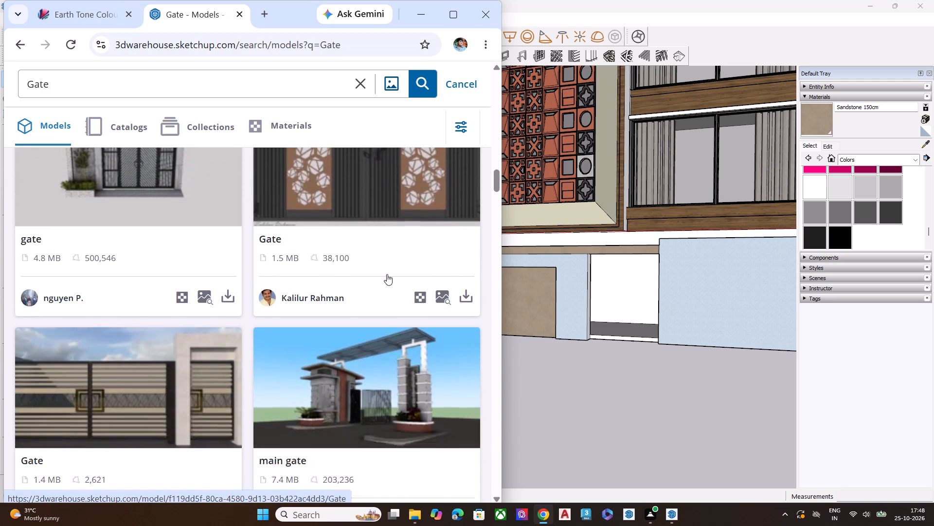
scroll(387, 274, down, 3)
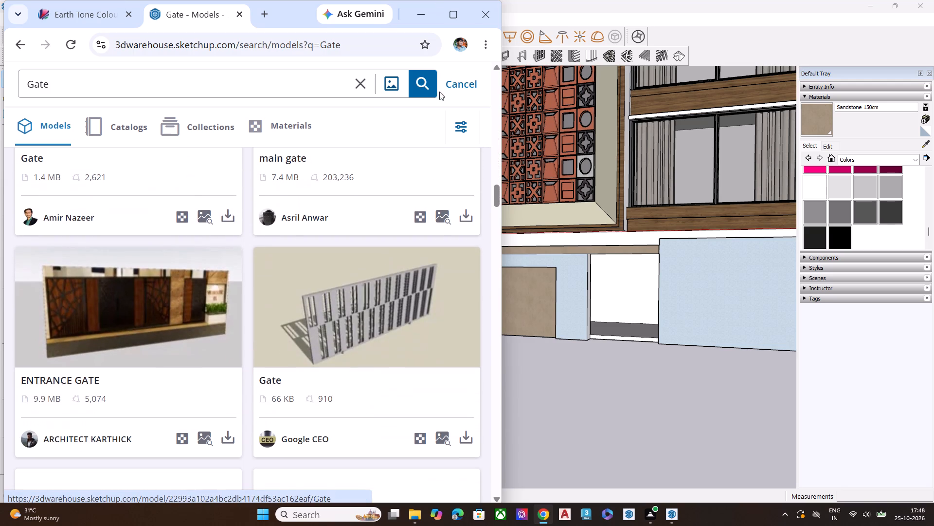
scroll(461, 139, down, 1)
scroll(319, 280, down, 4)
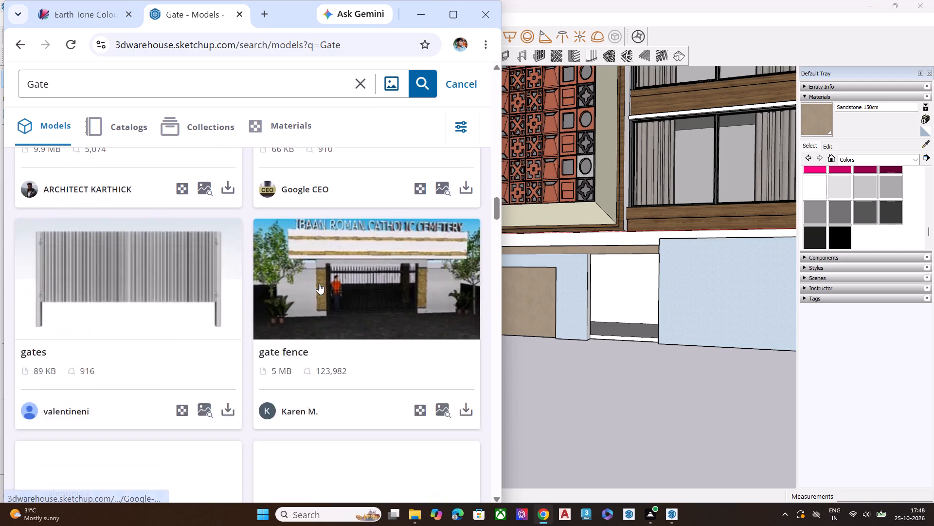
scroll(319, 285, down, 6)
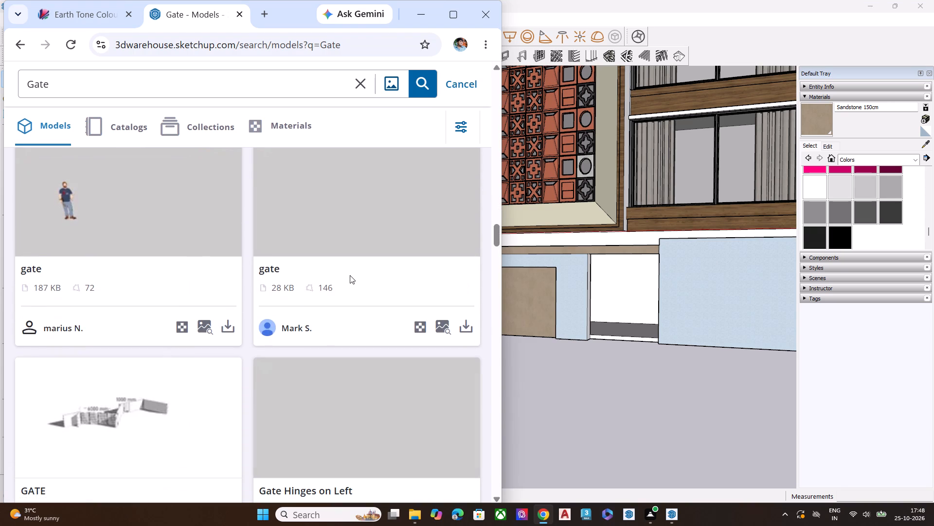
scroll(350, 275, down, 6)
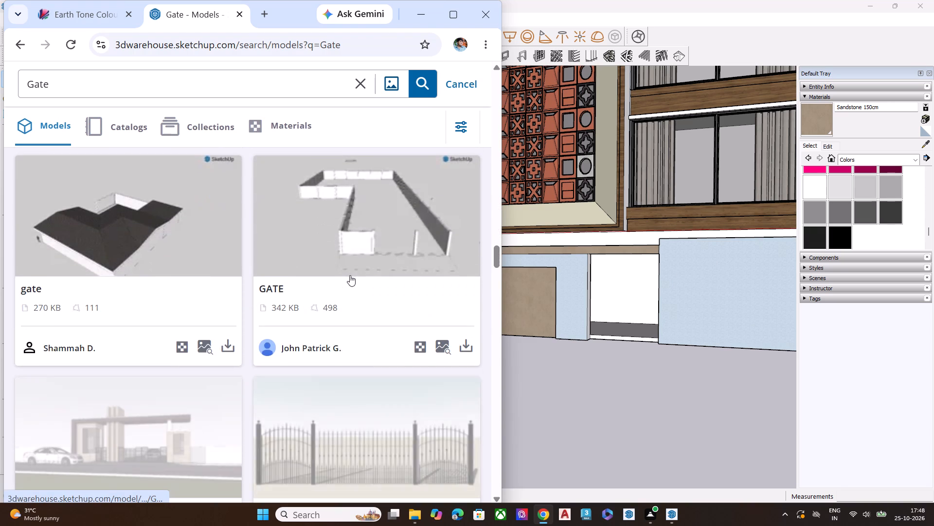
scroll(350, 275, down, 3)
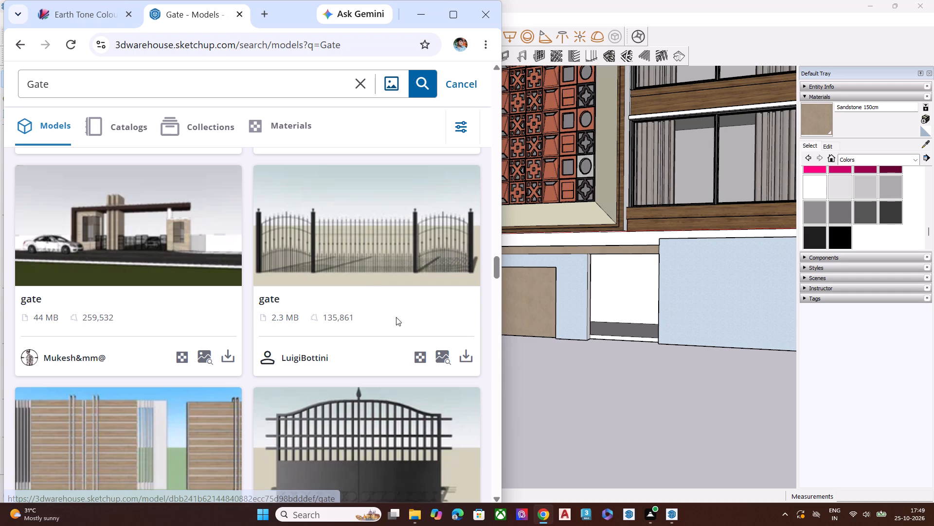
scroll(387, 308, down, 6)
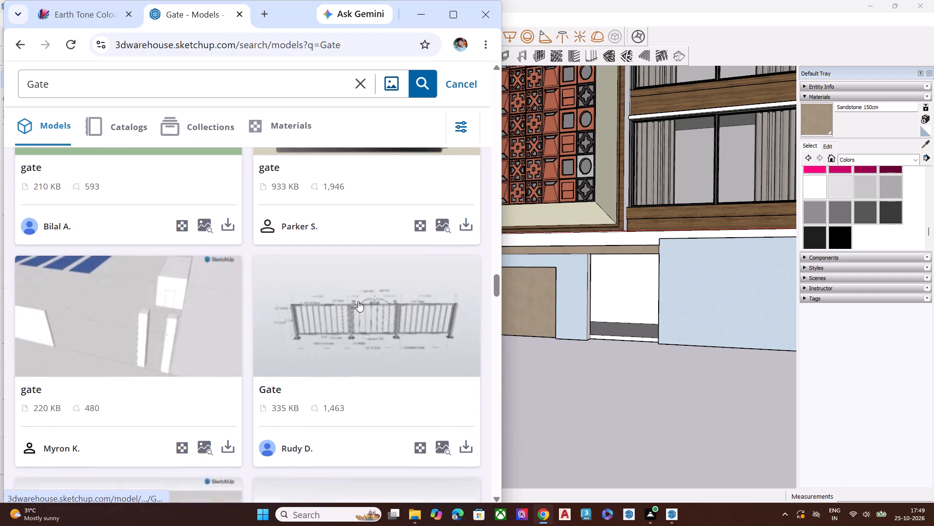
scroll(358, 301, down, 6)
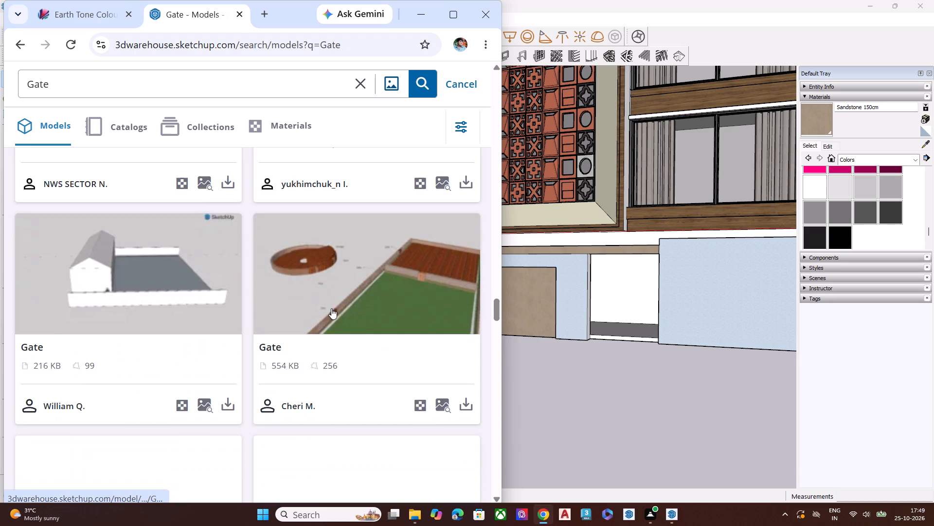
scroll(331, 308, down, 4)
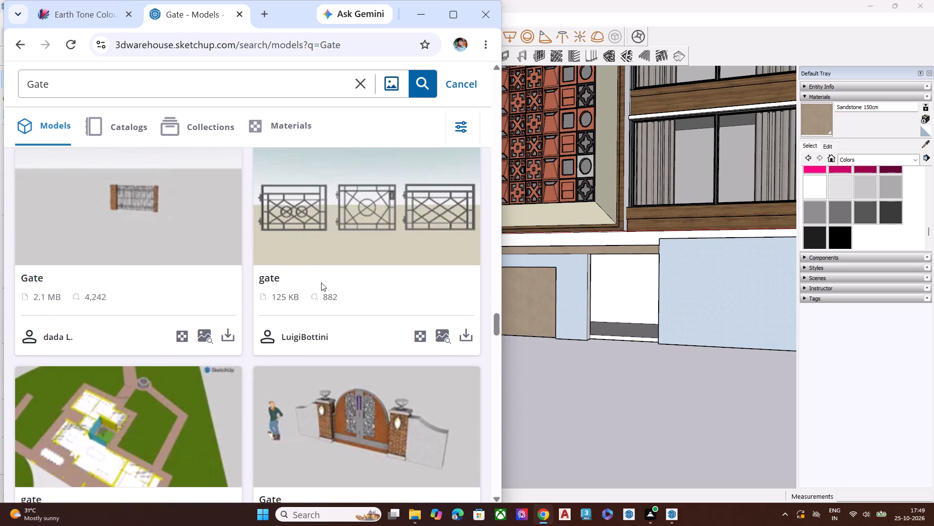
scroll(307, 259, down, 7)
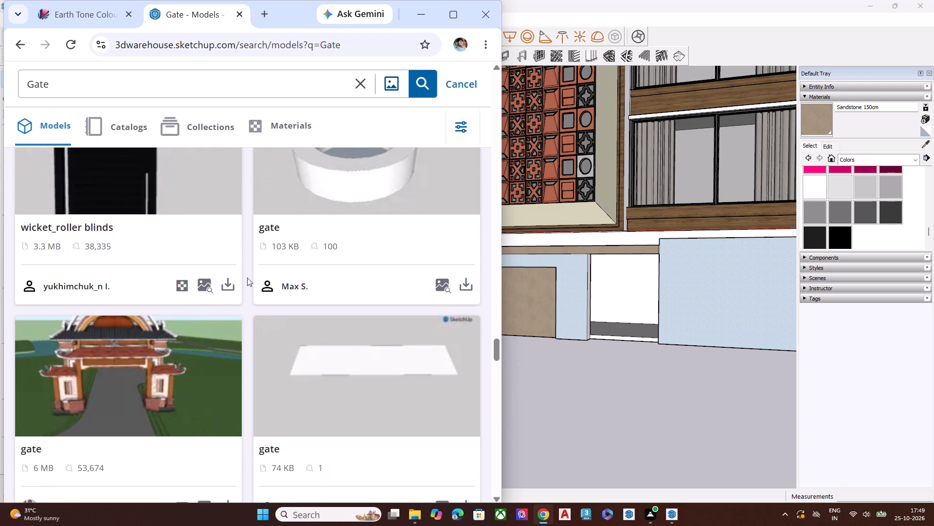
Download the wicket_roller blinds model and open 170_fin_black (1).skp from the recent downloads.
click(233, 285)
click(250, 316)
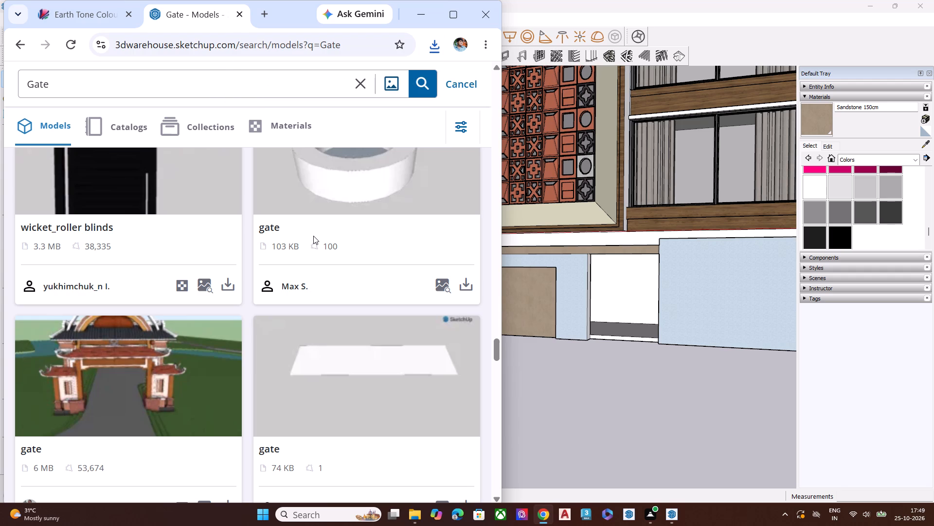
click(435, 50)
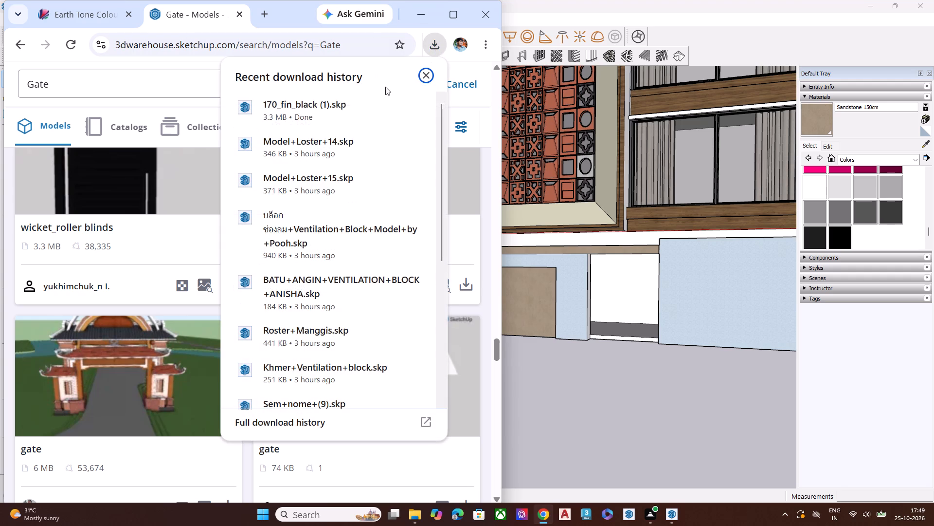
click(283, 111)
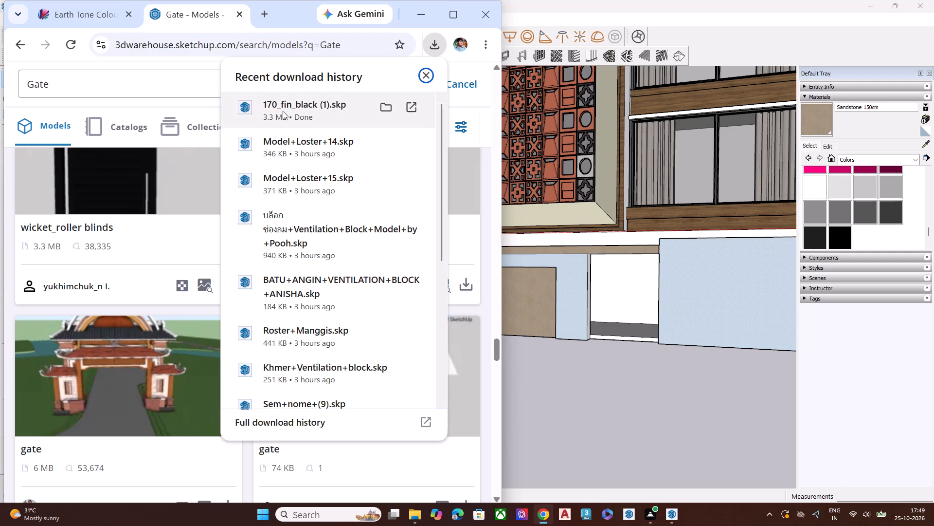
Switch from Chrome back to the 07 ELEVATION G+UPPER FLOORS model in SketchUp and start importing a file.
click(422, 20)
click(8, 16)
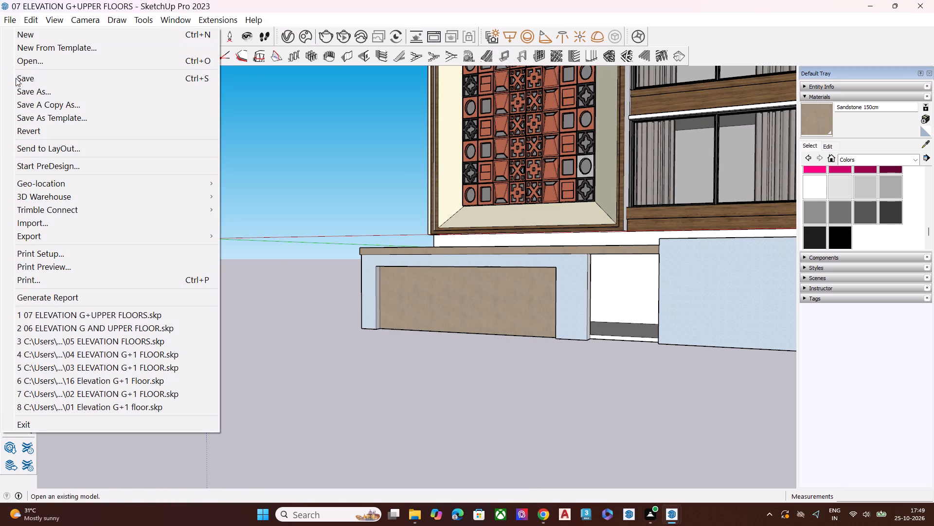
click(48, 224)
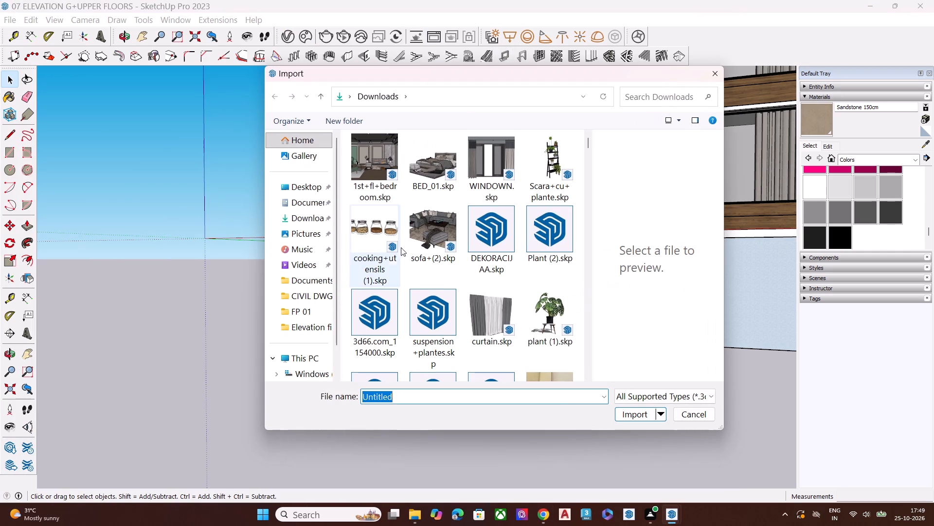
Look through the Downloads folder for the downloaded gate file 170_fin_black (1).skp.
scroll(511, 242, down, 3)
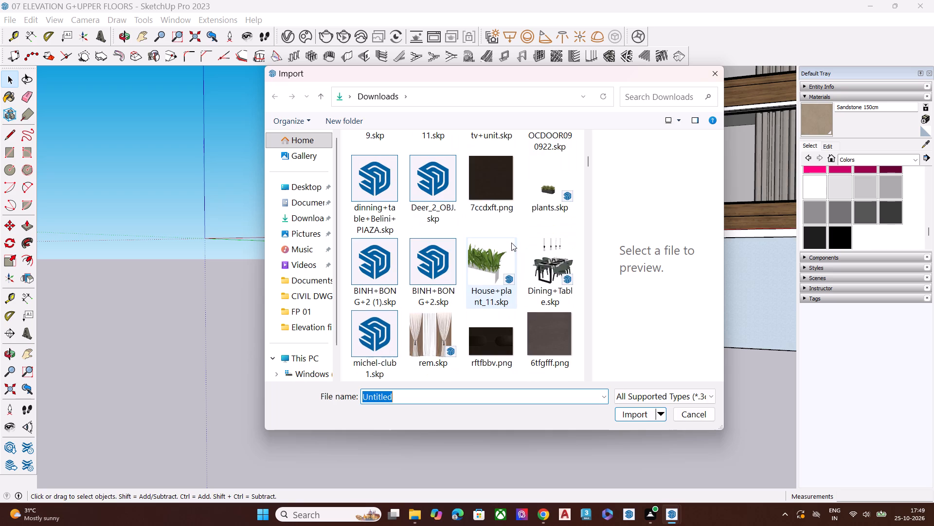
scroll(511, 243, down, 4)
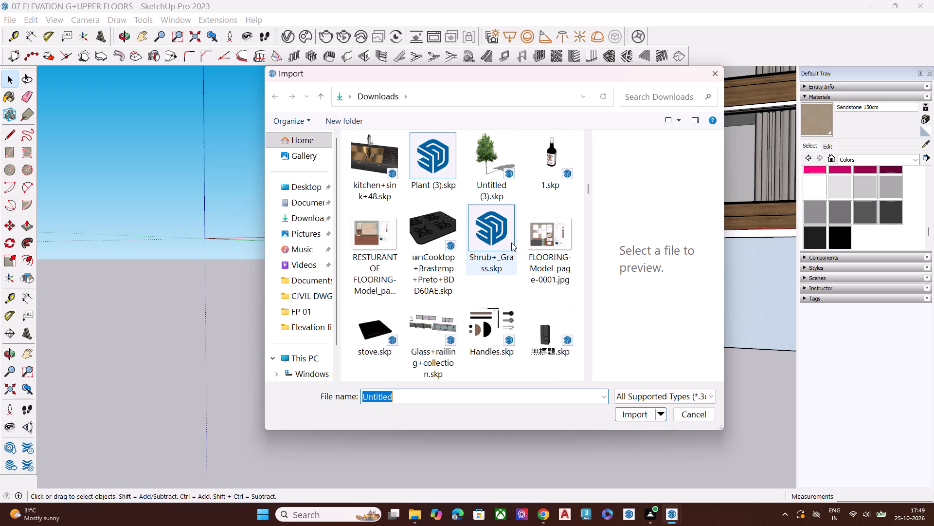
scroll(511, 243, down, 3)
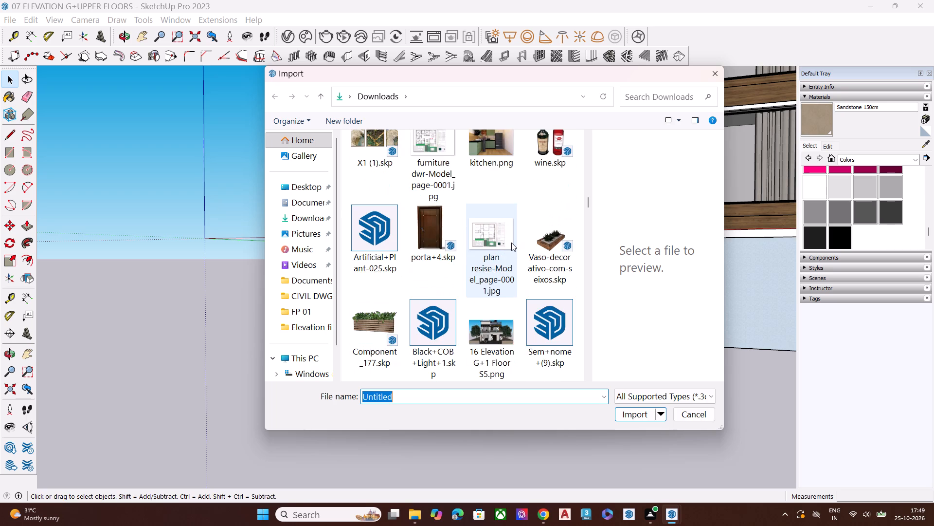
scroll(511, 243, down, 3)
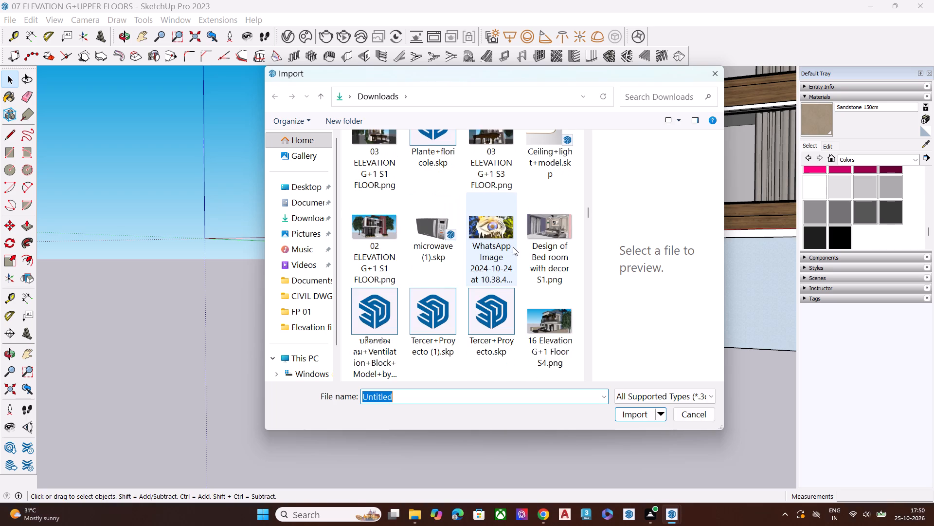
scroll(513, 247, down, 3)
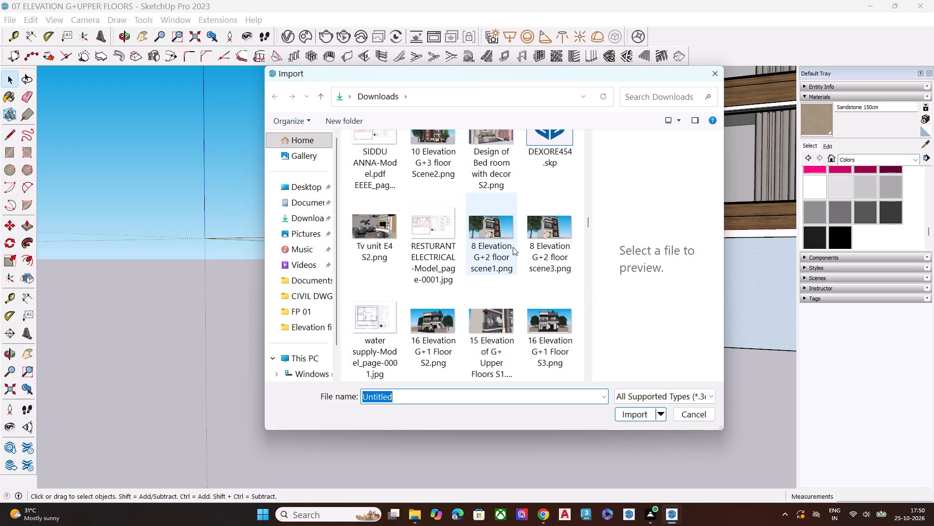
scroll(513, 247, down, 2)
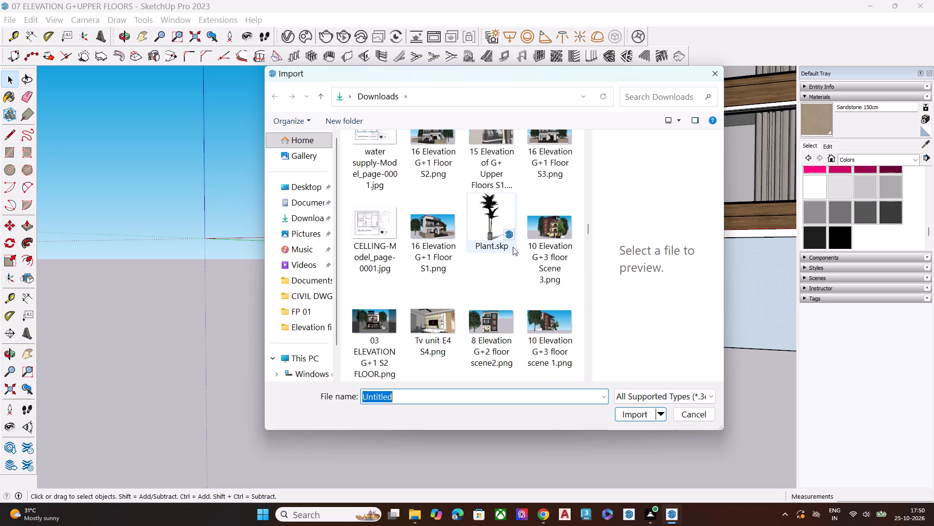
scroll(513, 247, down, 2)
scroll(479, 276, down, 1)
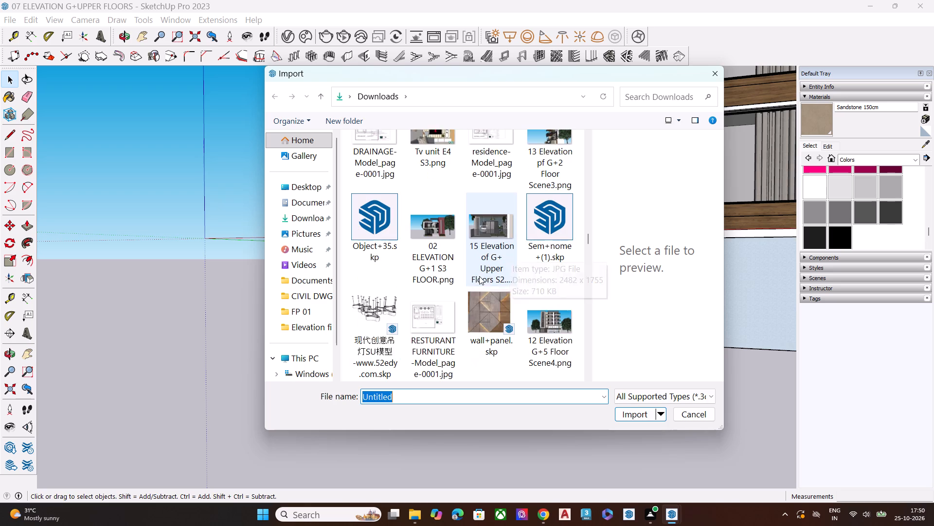
scroll(479, 276, down, 3)
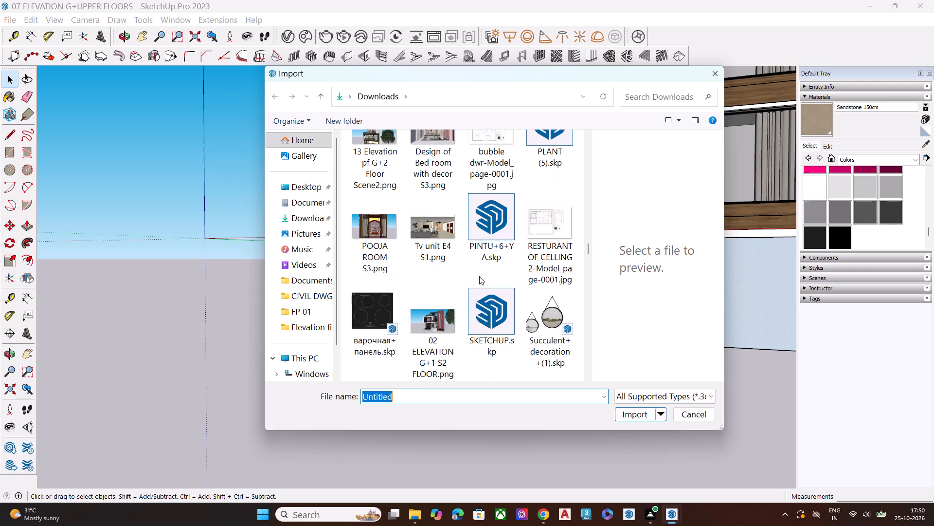
scroll(479, 276, down, 3)
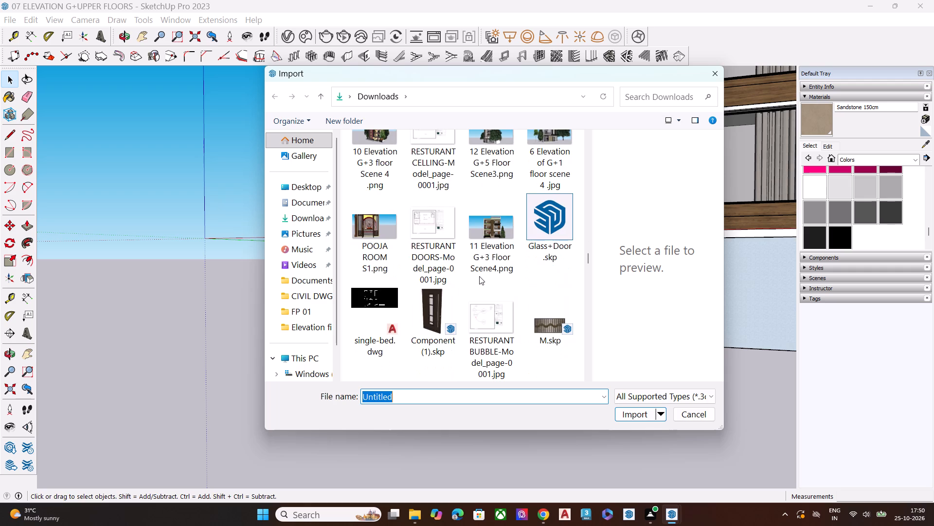
scroll(479, 276, down, 3)
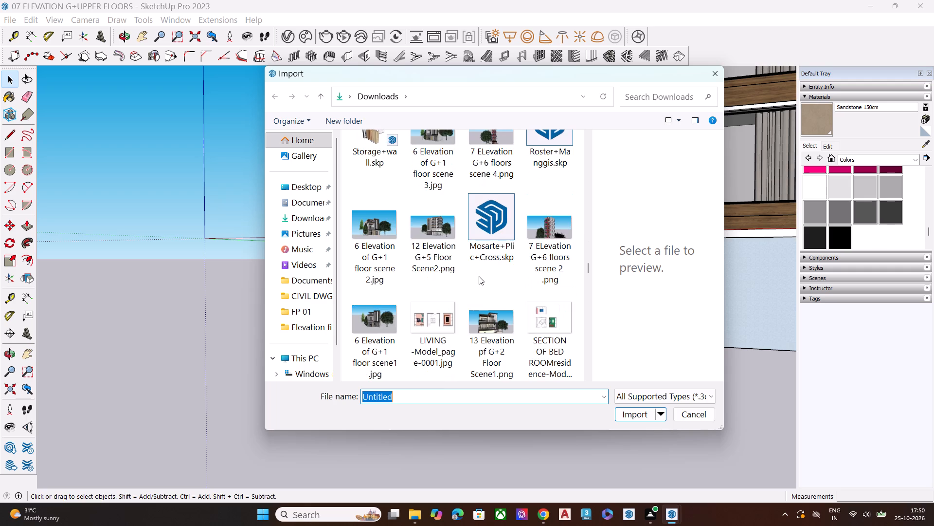
scroll(479, 276, down, 3)
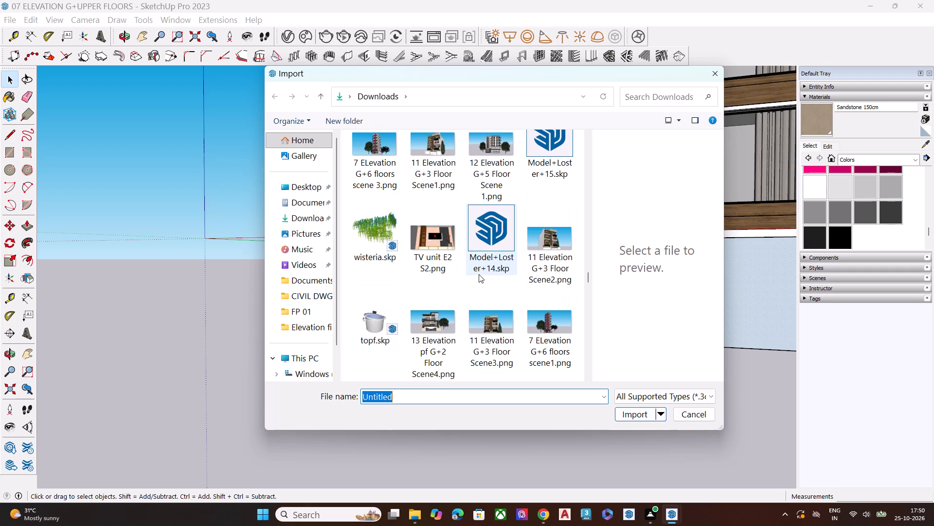
scroll(479, 274, down, 3)
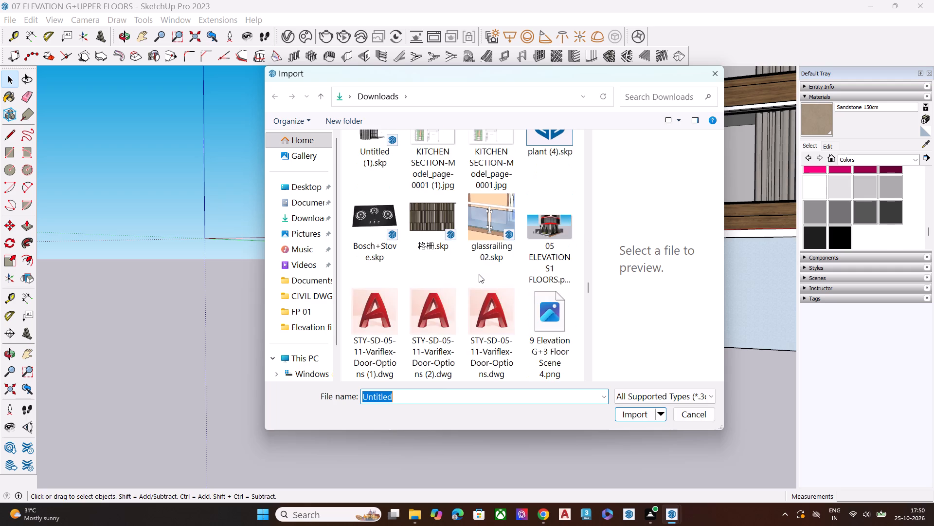
scroll(479, 274, down, 3)
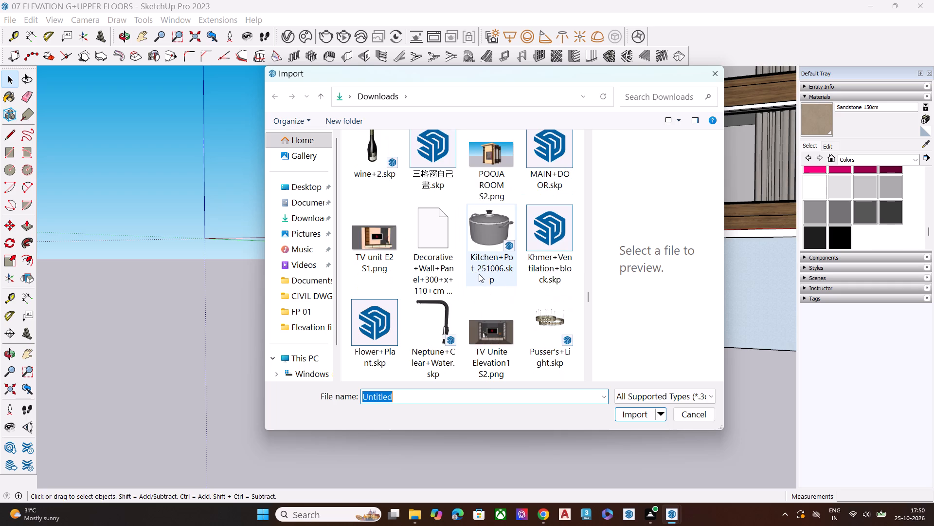
scroll(479, 270, down, 3)
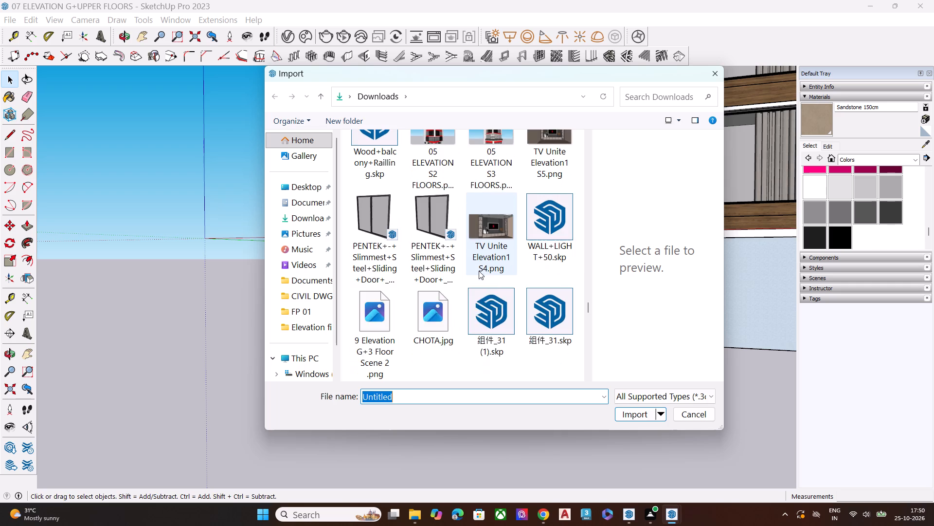
scroll(476, 274, down, 2)
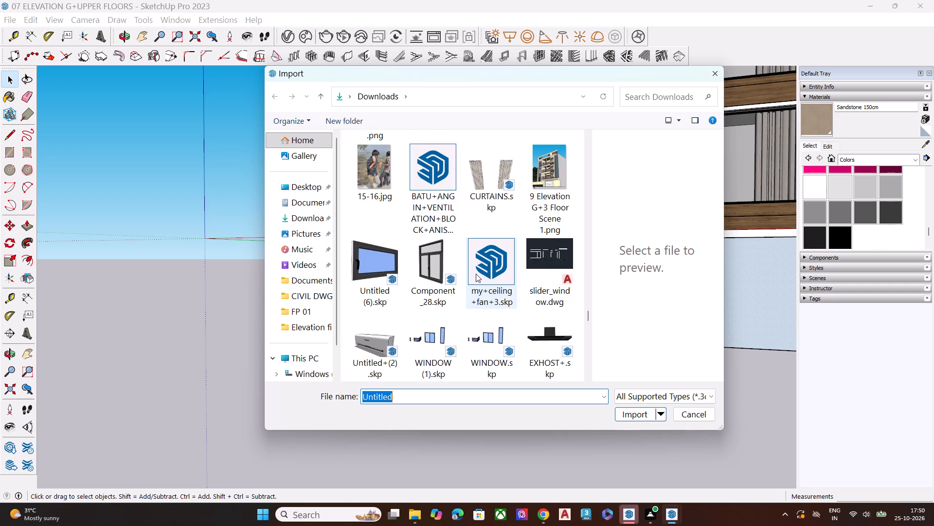
scroll(476, 274, down, 2)
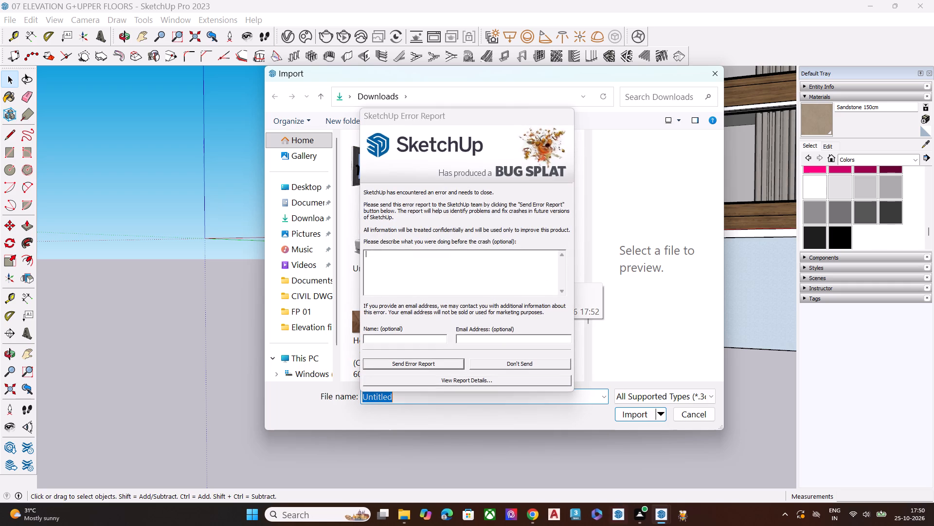
Dismiss the SketchUp error report without sending it.
click(511, 364)
Continue looking through the remaining Downloads files for the gate model 170_fin_black (1).skp.
scroll(478, 295, down, 2)
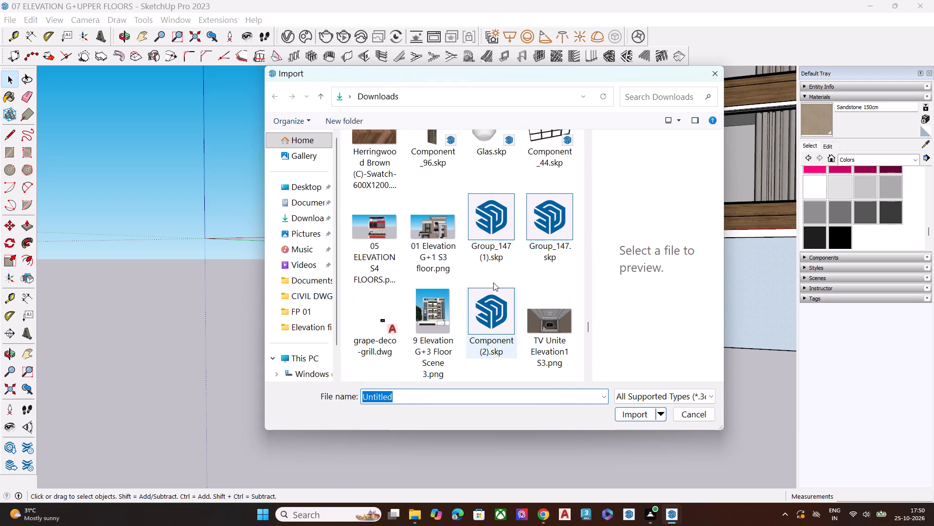
scroll(501, 289, down, 2)
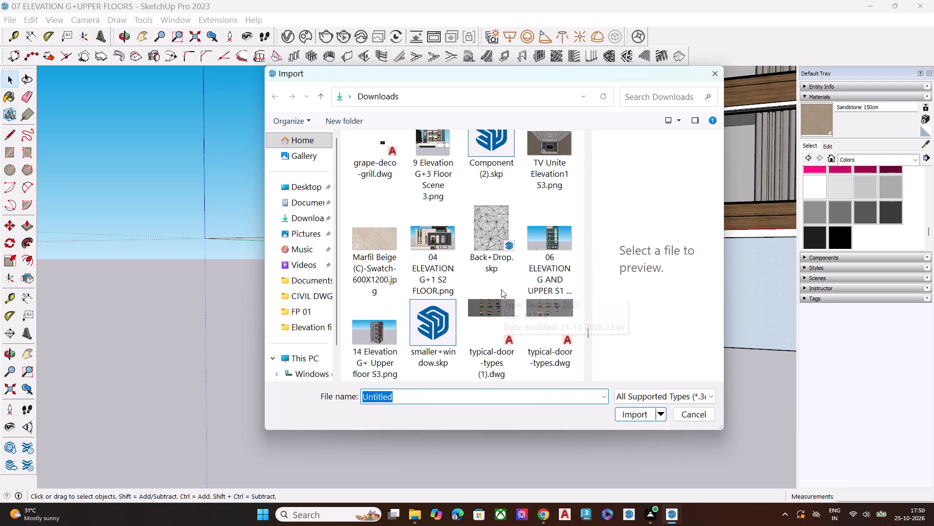
scroll(501, 289, down, 3)
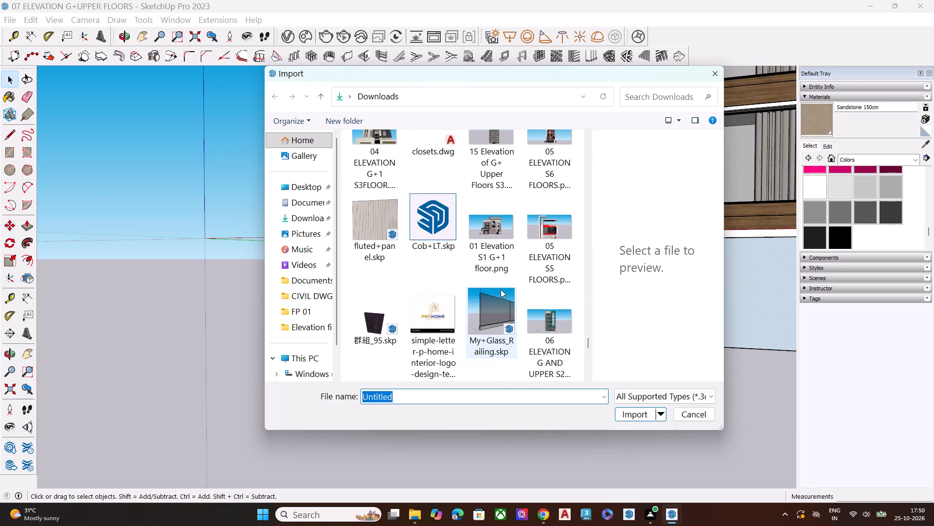
scroll(501, 289, down, 4)
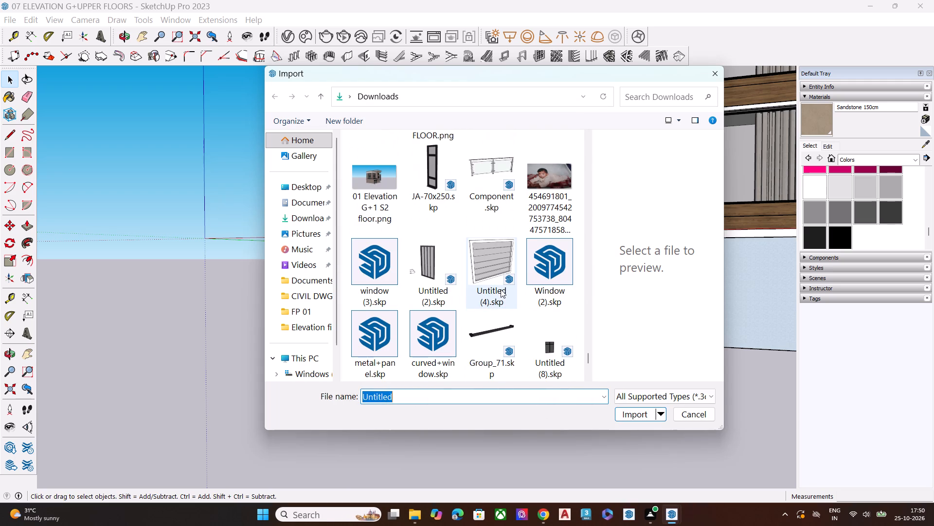
scroll(502, 298, down, 1)
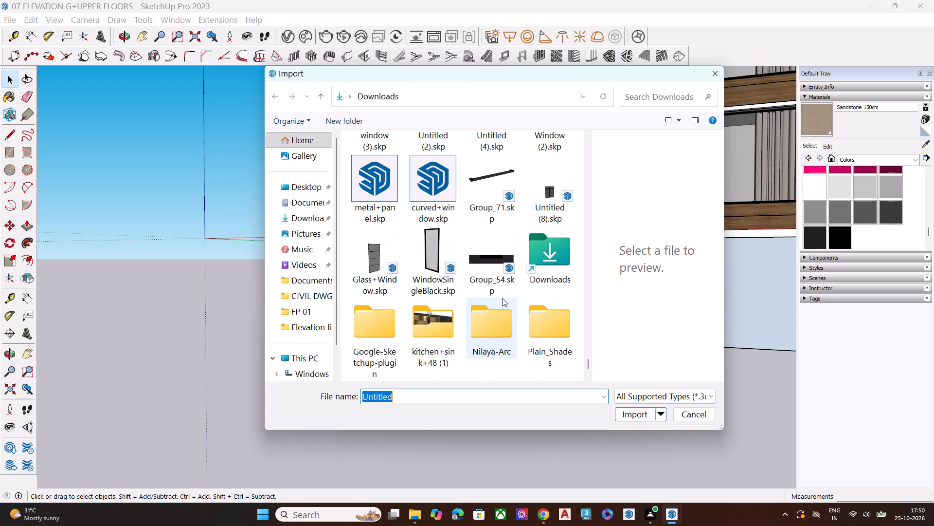
scroll(479, 291, down, 2)
scroll(478, 290, up, 6)
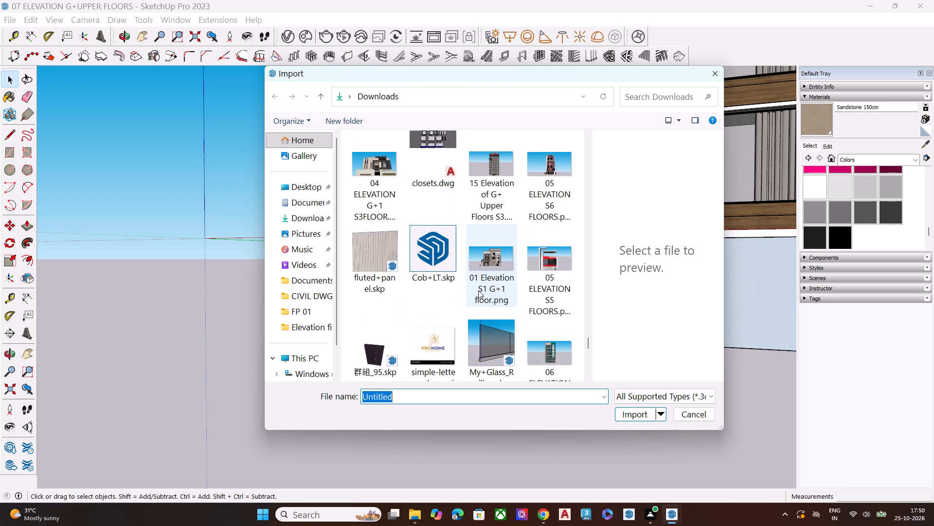
scroll(478, 290, up, 15)
scroll(483, 278, down, 2)
scroll(483, 278, up, 2)
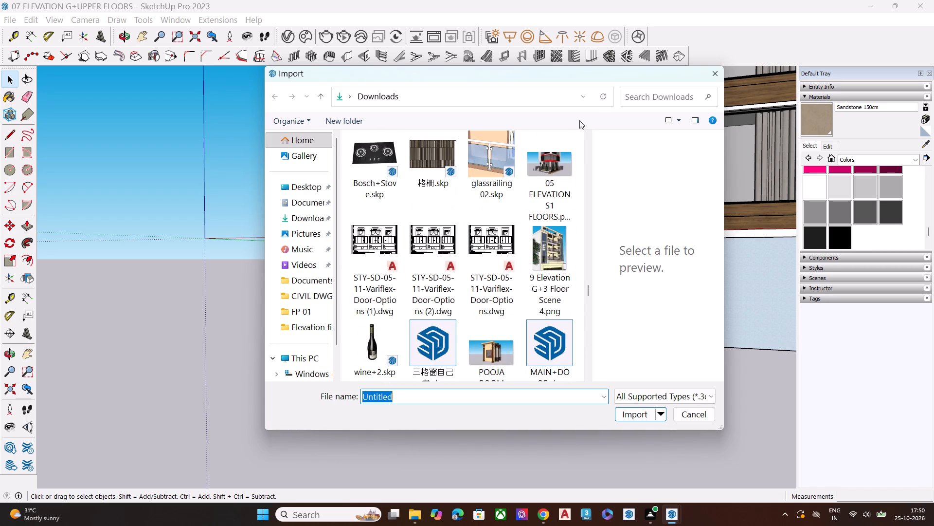
Refresh the Downloads listing and import 170_fin_black (1).skp into the elevation model, accepting the newer file version.
click(603, 98)
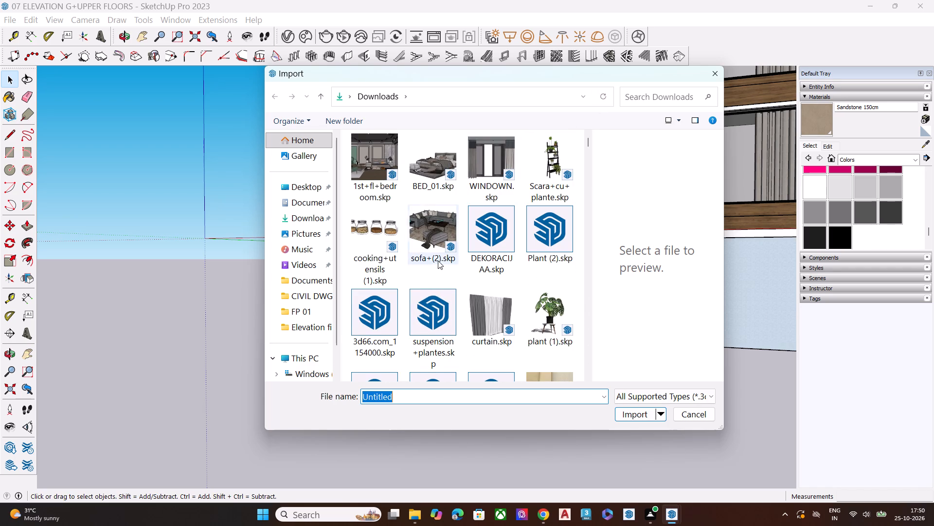
scroll(438, 261, down, 1)
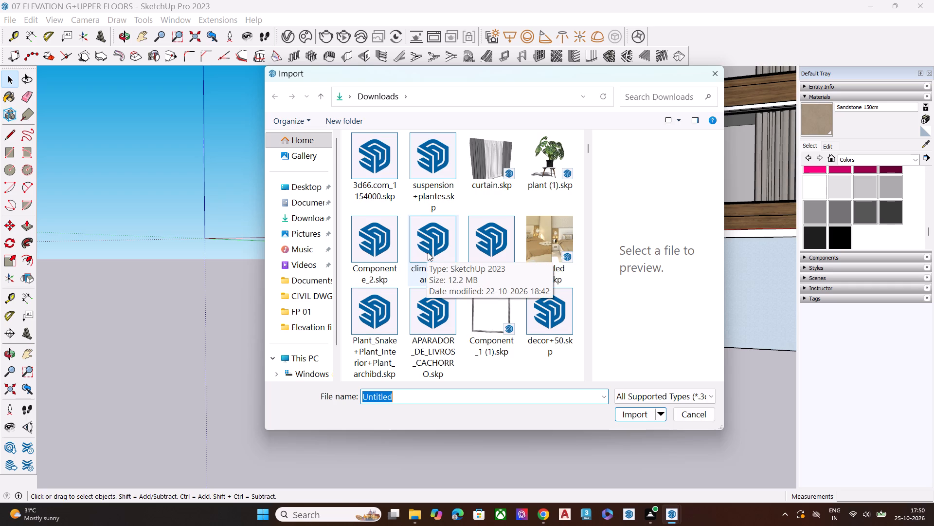
scroll(428, 252, down, 1)
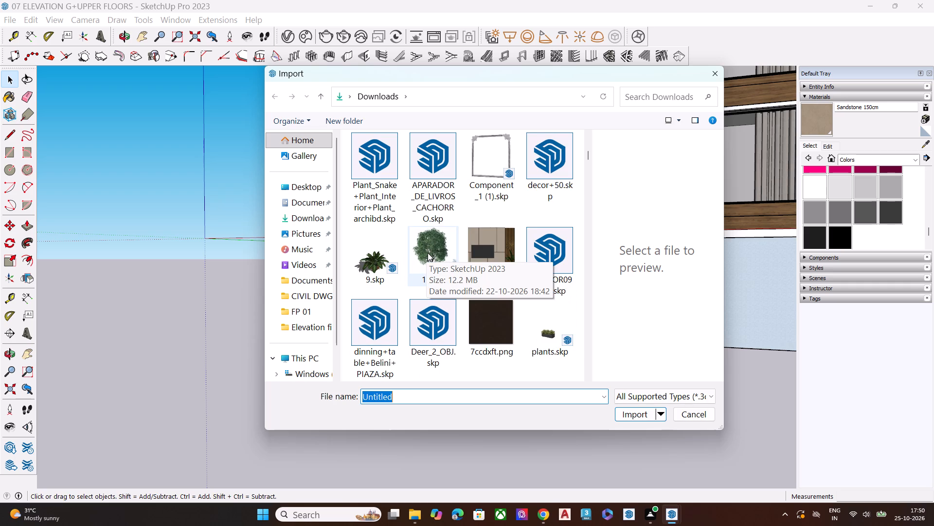
scroll(504, 278, down, 1)
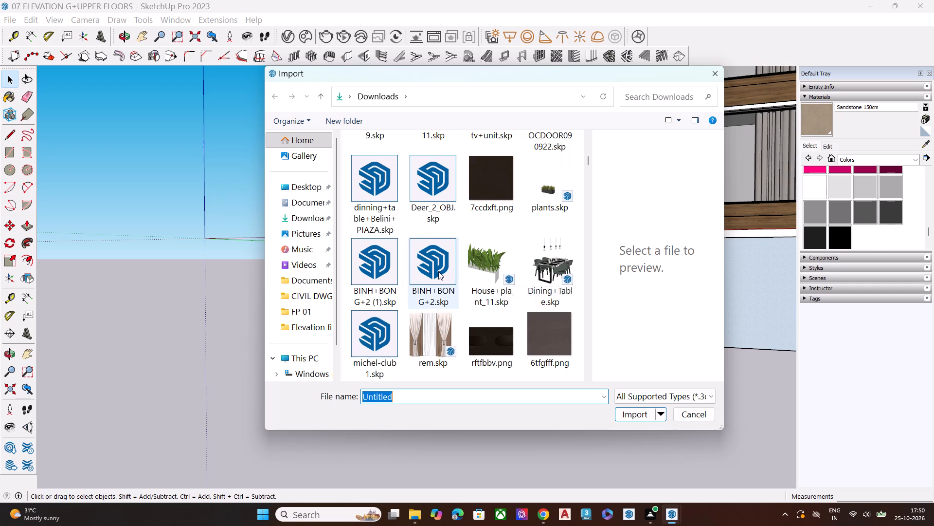
scroll(438, 271, down, 2)
click(438, 271)
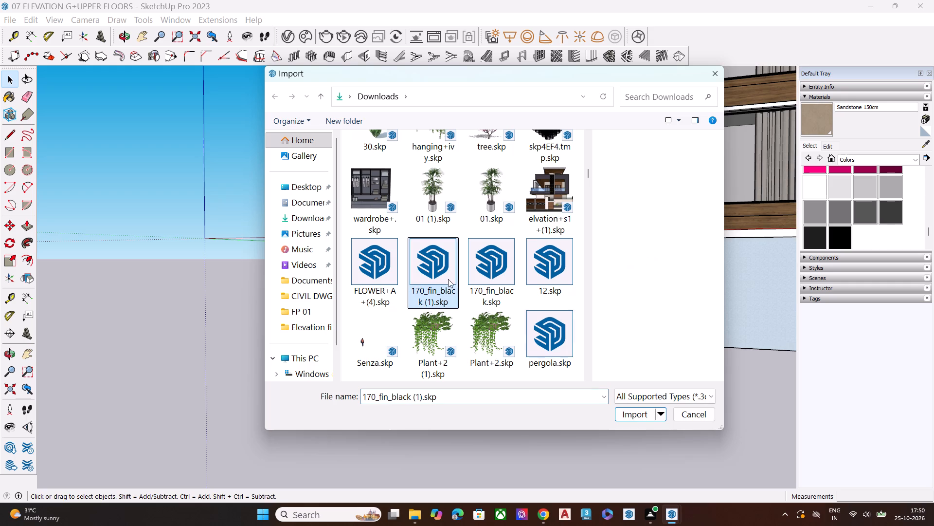
click(633, 415)
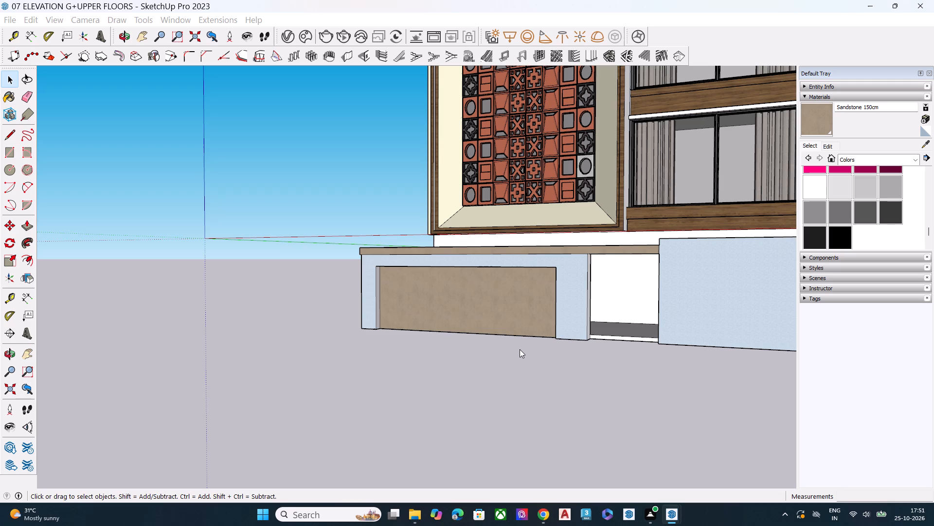
scroll(434, 362, down, 1)
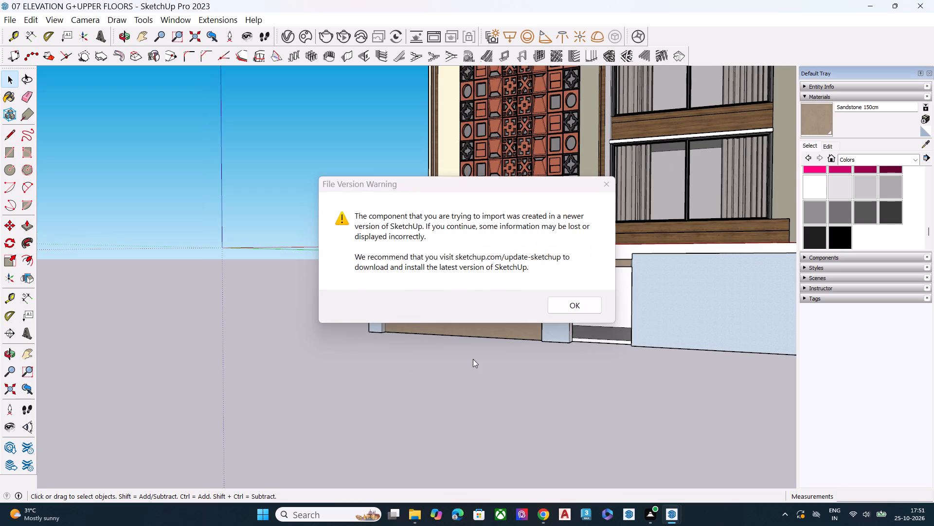
click(563, 304)
Place the black wicket gate in the boundary wall opening, with its post base beside the light blue pillar's inner corner.
scroll(578, 336, up, 4)
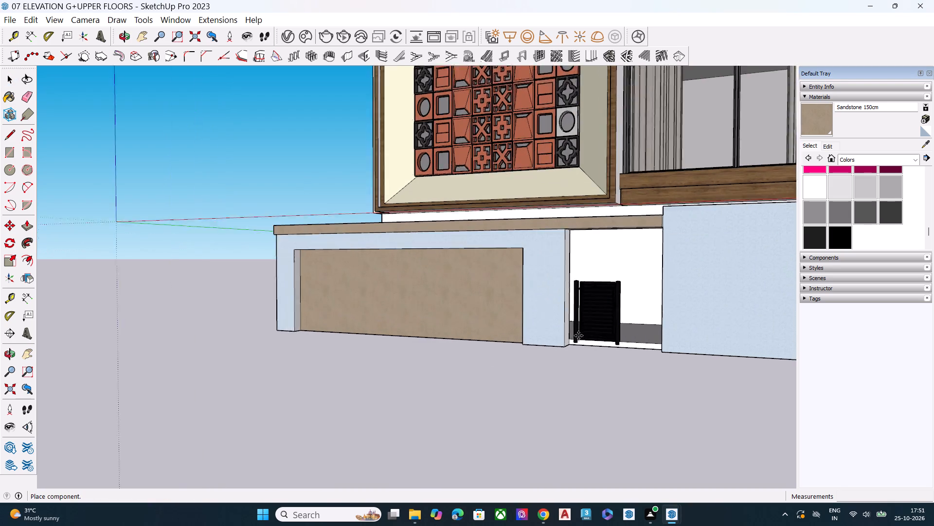
scroll(578, 336, up, 1)
middle_drag(574, 338, 516, 401)
scroll(539, 378, up, 9)
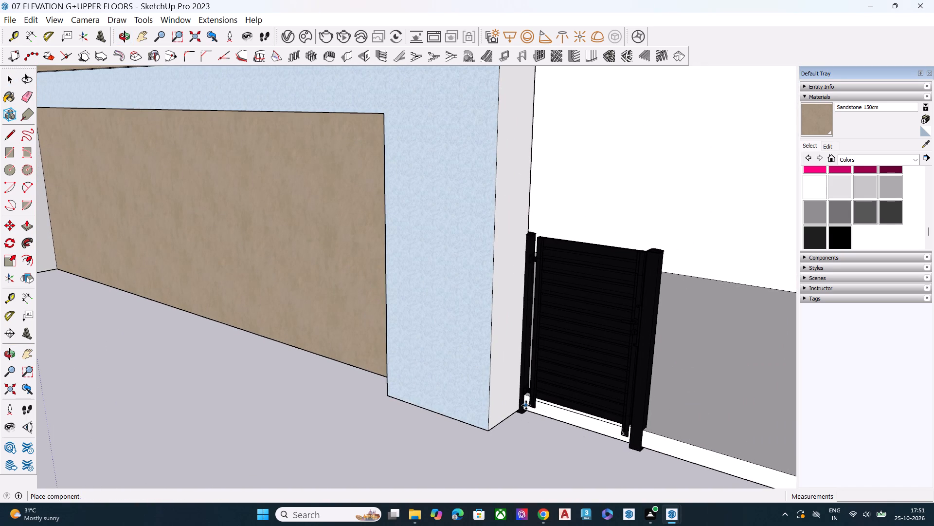
click(526, 405)
scroll(519, 411, up, 7)
scroll(517, 410, down, 1)
middle_drag(516, 408, 529, 315)
scroll(524, 371, up, 2)
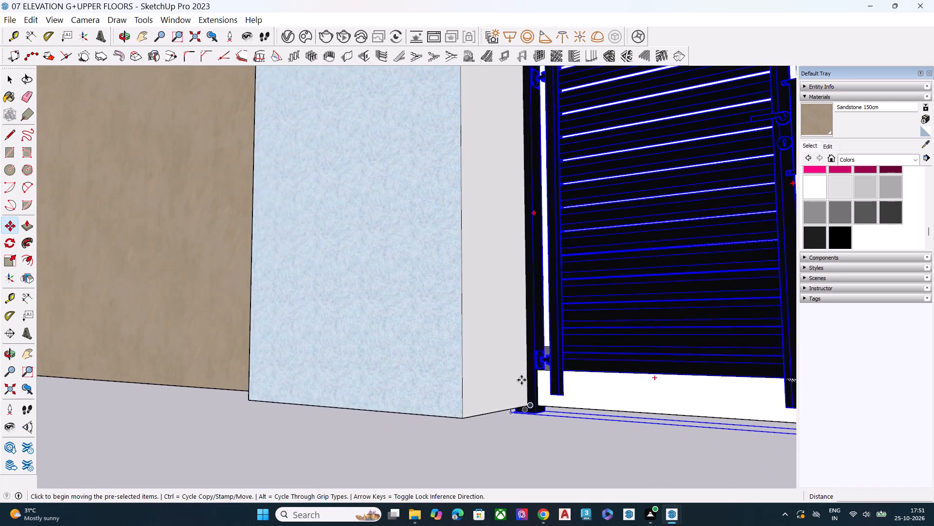
Move the black wicket gate by its post base corners to sit flush against the light blue pillar's bottom corner at ground level.
scroll(521, 380, up, 2)
scroll(520, 399, down, 1)
scroll(520, 402, up, 3)
middle_drag(521, 393, 523, 356)
scroll(508, 425, up, 4)
scroll(526, 422, down, 5)
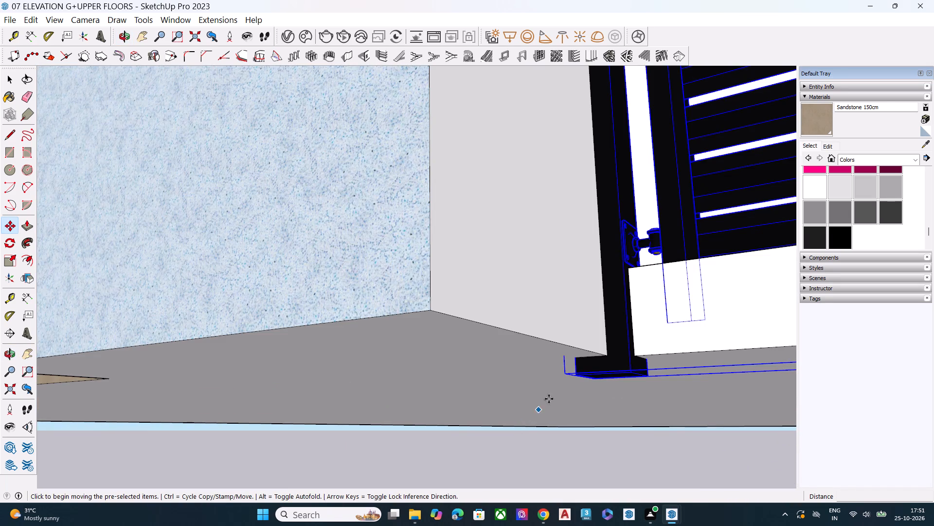
click(574, 375)
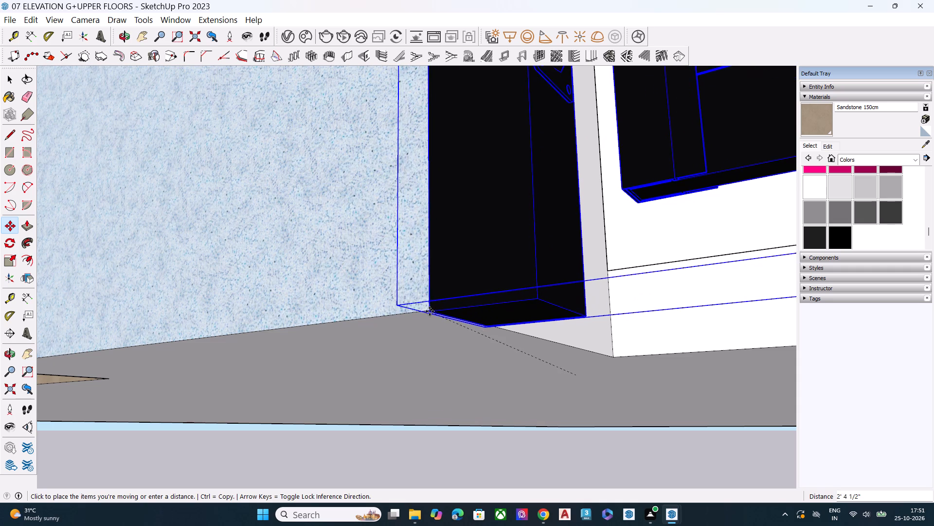
click(430, 308)
middle_drag(468, 368, 605, 432)
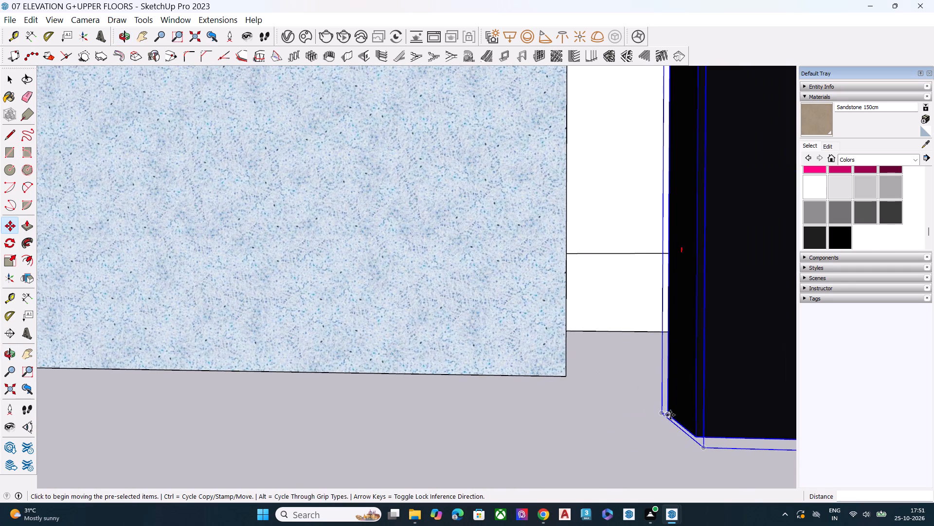
click(695, 437)
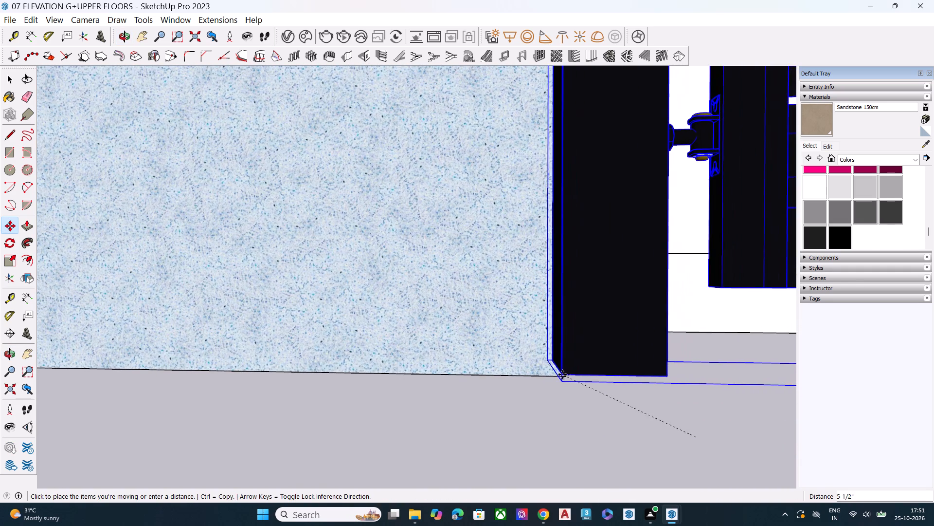
click(572, 377)
middle_drag(601, 388, 391, 287)
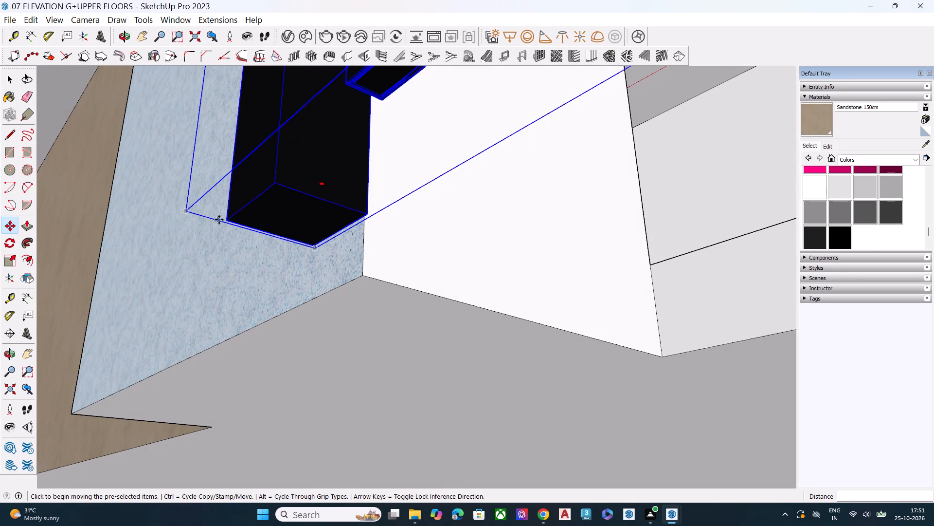
click(229, 221)
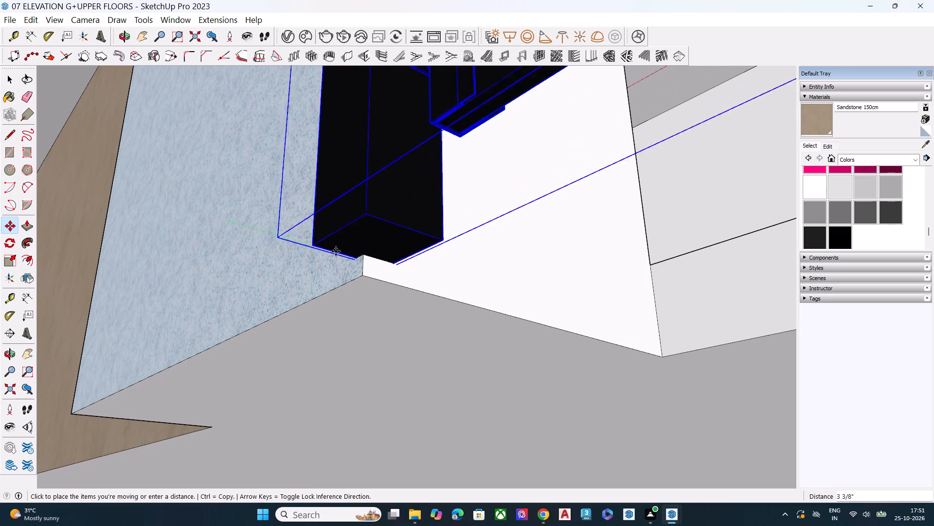
click(365, 278)
Scale the gate along the red axis by a factor of 2.00 to span the width of the boundary wall opening.
scroll(319, 287, down, 5)
scroll(340, 292, up, 1)
scroll(359, 295, down, 3)
scroll(402, 284, down, 3)
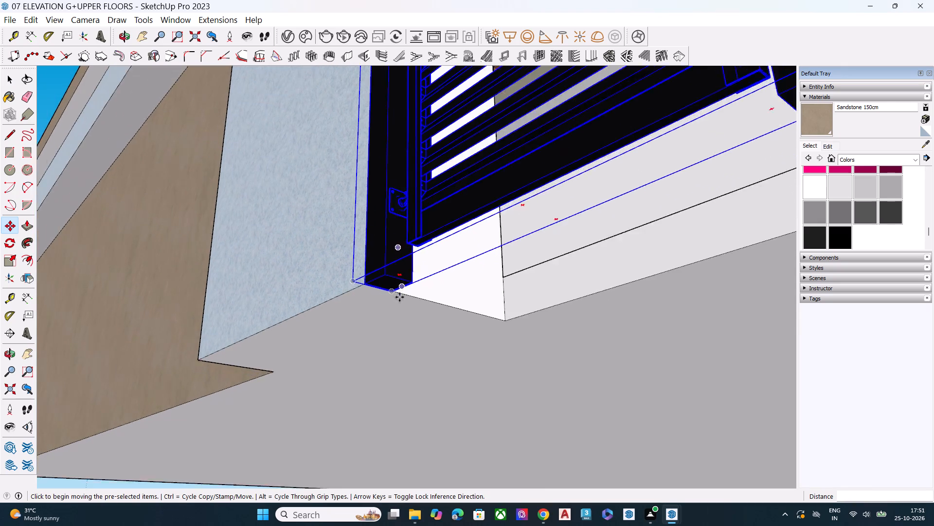
scroll(399, 297, down, 5)
scroll(336, 286, down, 9)
middle_drag(382, 275, 539, 425)
scroll(553, 386, up, 1)
scroll(418, 276, down, 1)
scroll(418, 276, up, 2)
scroll(418, 276, down, 1)
scroll(418, 276, up, 2)
scroll(418, 276, down, 3)
middle_drag(576, 392, 604, 383)
key(s)
scroll(637, 326, up, 4)
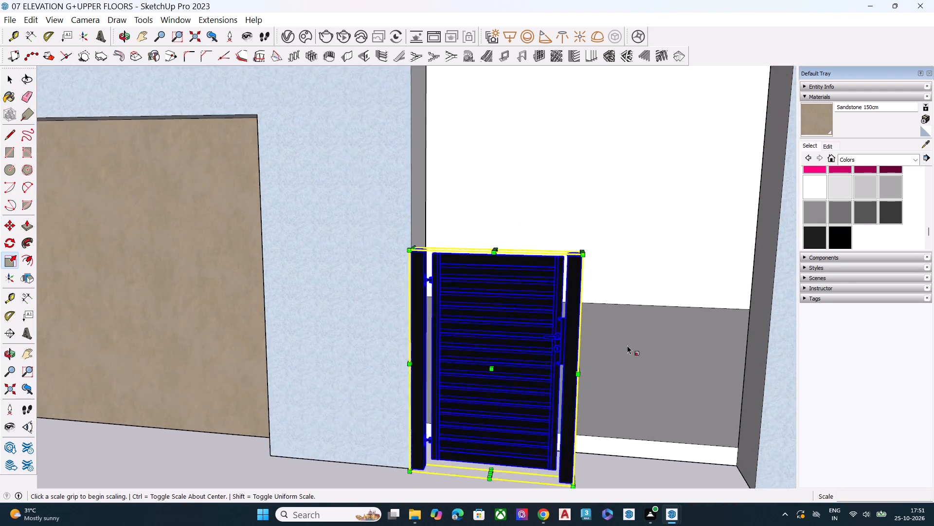
scroll(627, 345, up, 1)
click(573, 374)
scroll(621, 352, down, 2)
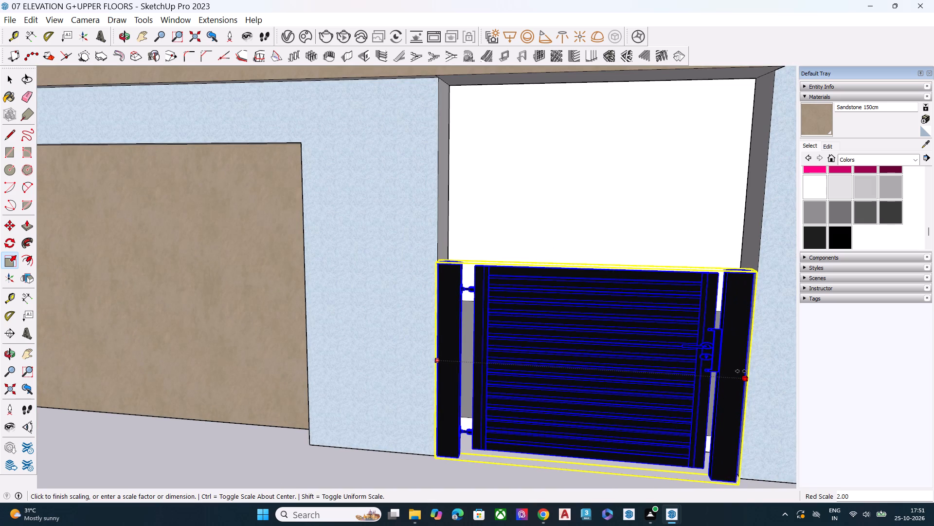
click(741, 371)
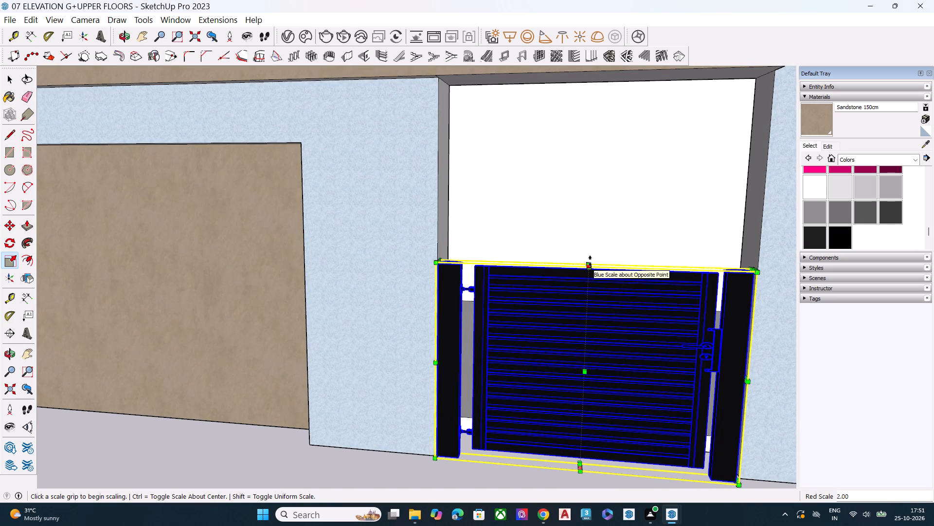
Scale the gate's height up to the underside of the sandstone wall coping and deselect it.
click(590, 261)
scroll(595, 201, down, 6)
click(538, 152)
key(space)
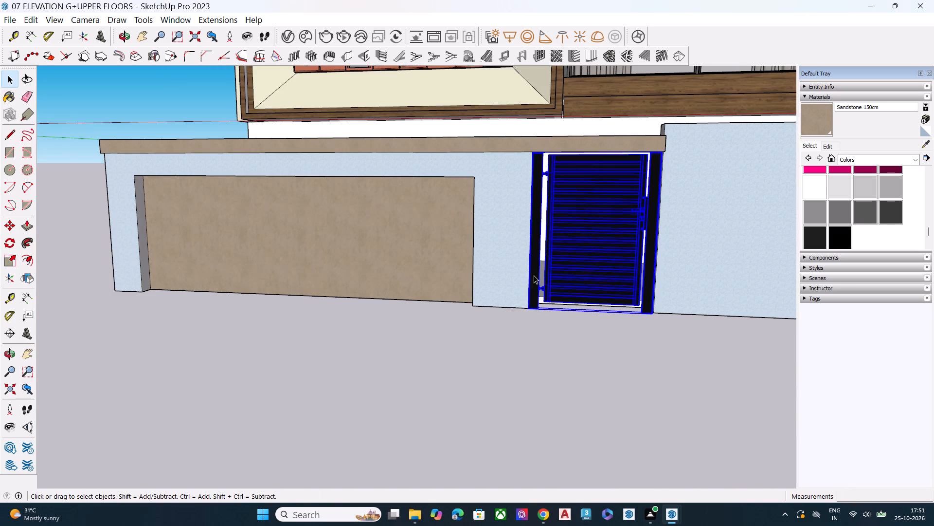
click(517, 403)
Review the whole elevation with the fitted gate from the front and from both sides.
scroll(531, 333, down, 6)
middle_drag(532, 339, 545, 262)
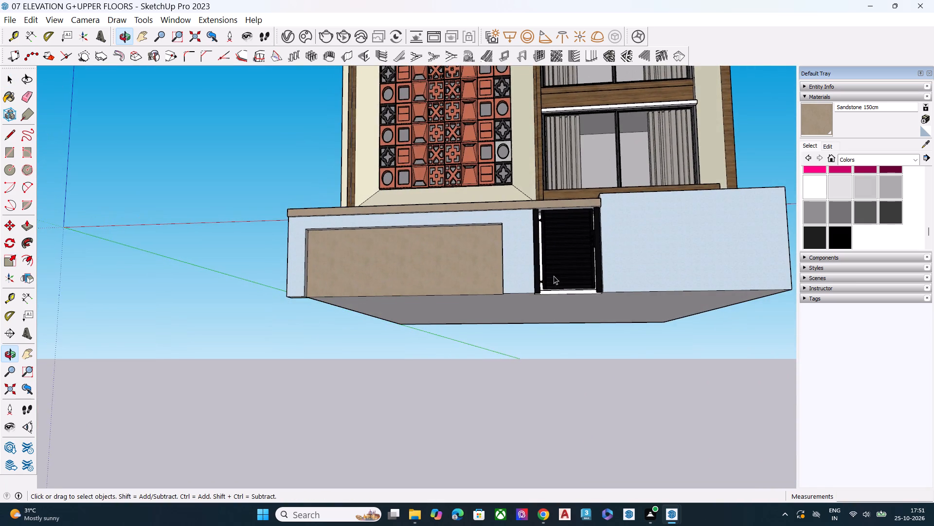
scroll(563, 324, up, 3)
scroll(439, 326, down, 20)
scroll(439, 326, down, 3)
key(space)
middle_drag(503, 340, 525, 377)
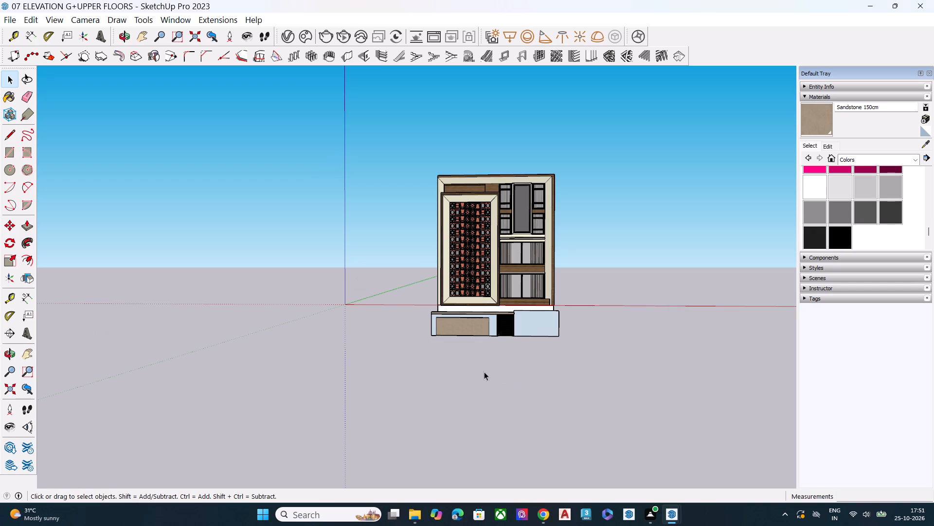
key(space)
key(space)
click(485, 374)
key(space)
scroll(511, 259, up, 2)
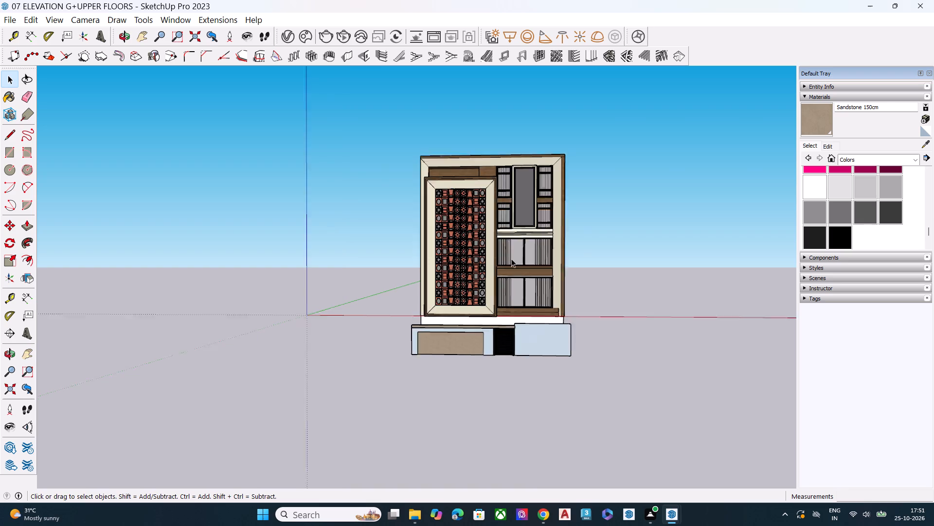
scroll(511, 259, up, 3)
key(space)
click(609, 276)
middle_drag(546, 282, 567, 282)
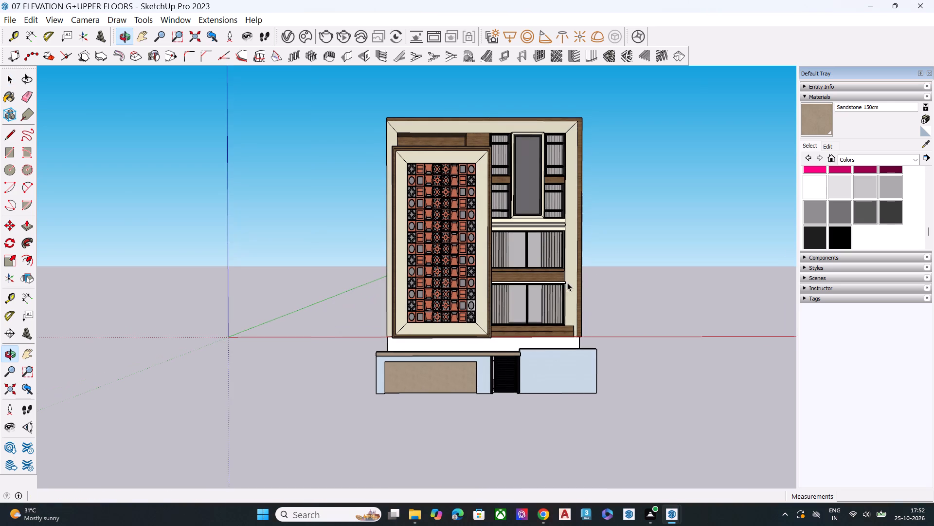
scroll(490, 174, down, 5)
scroll(479, 242, up, 2)
scroll(480, 248, down, 1)
middle_drag(526, 260, 578, 250)
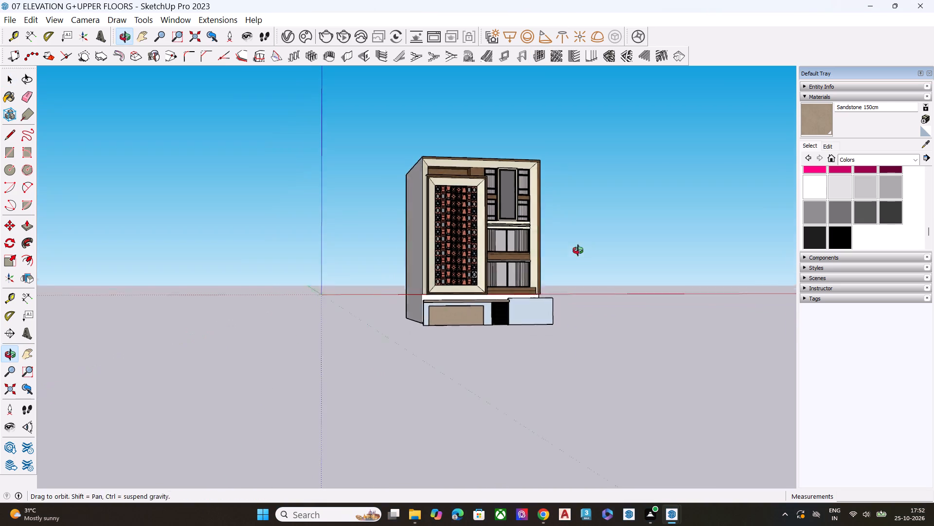
middle_drag(578, 250, 579, 250)
scroll(549, 283, up, 8)
scroll(390, 275, up, 7)
scroll(456, 258, up, 1)
middle_drag(452, 261, 309, 261)
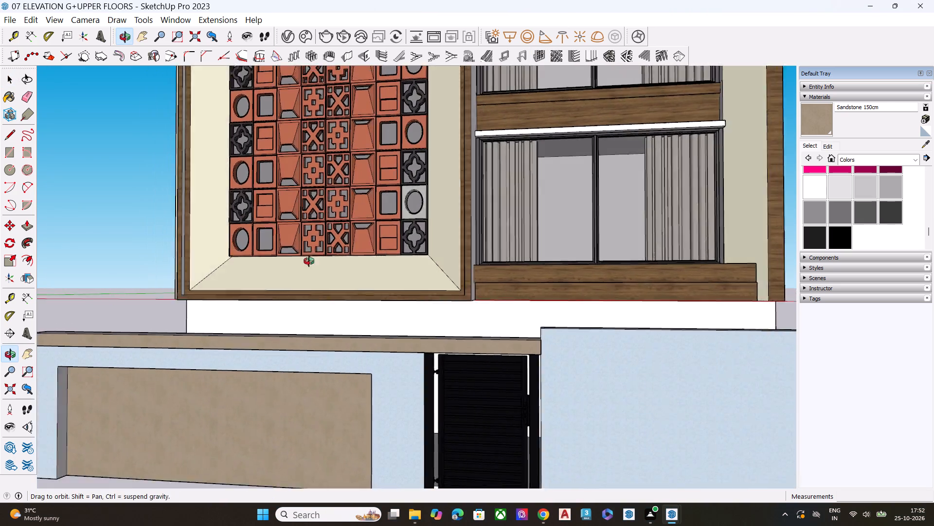
middle_drag(309, 261, 249, 261)
scroll(404, 265, down, 19)
scroll(439, 309, up, 1)
middle_drag(439, 309, 602, 305)
Examine the terracotta jali tile panel up close, especially the tiles near its lower corner.
scroll(494, 278, up, 8)
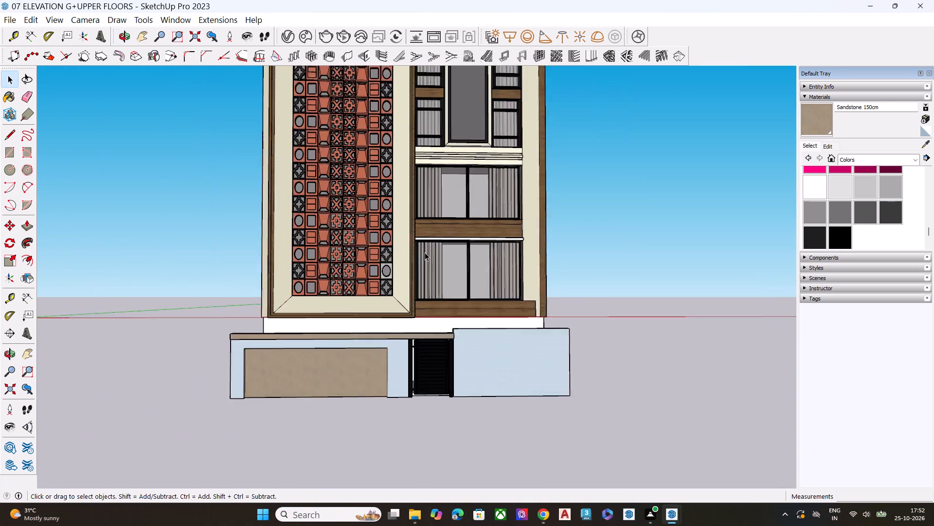
scroll(425, 252, up, 1)
scroll(319, 280, up, 1)
scroll(314, 281, down, 1)
scroll(312, 281, up, 5)
scroll(413, 267, up, 2)
scroll(416, 264, down, 3)
scroll(416, 264, up, 13)
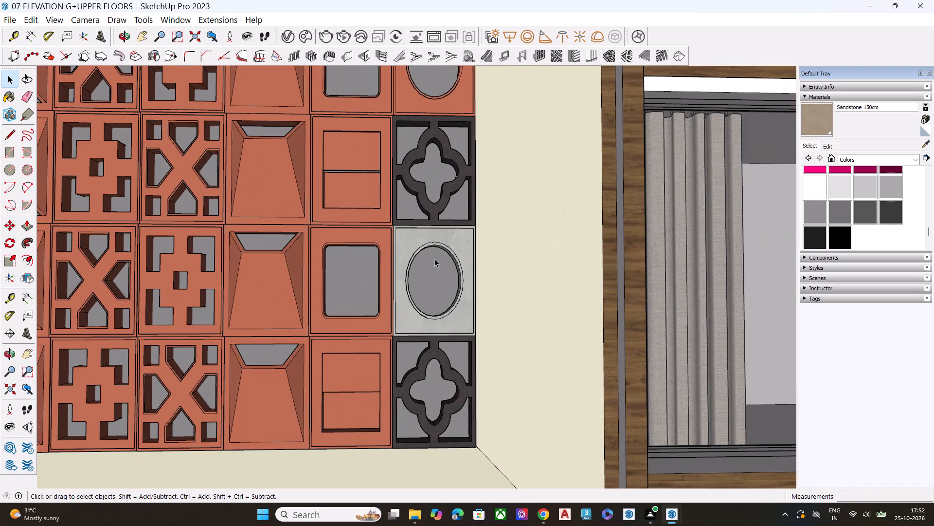
scroll(452, 247, down, 8)
scroll(399, 256, up, 1)
scroll(398, 256, down, 5)
scroll(390, 260, up, 2)
scroll(390, 260, down, 8)
scroll(386, 265, up, 2)
scroll(386, 265, down, 4)
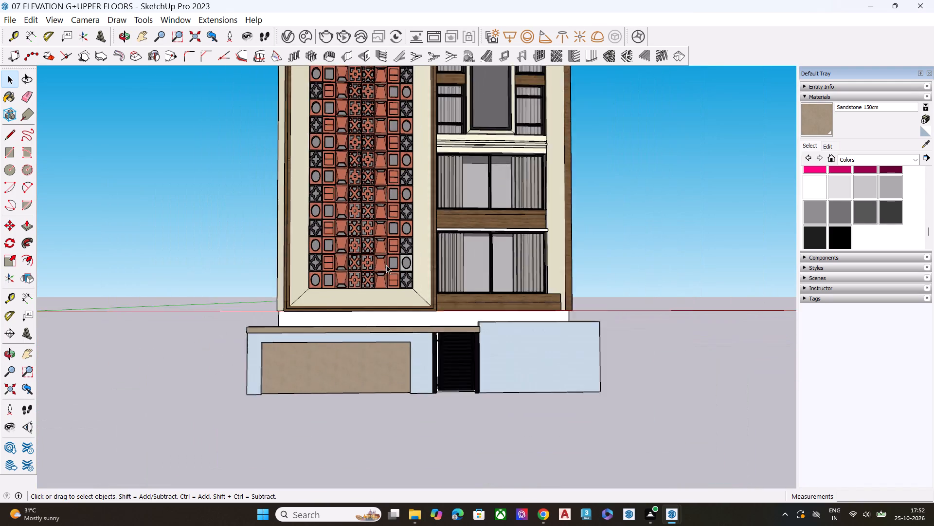
scroll(386, 265, down, 8)
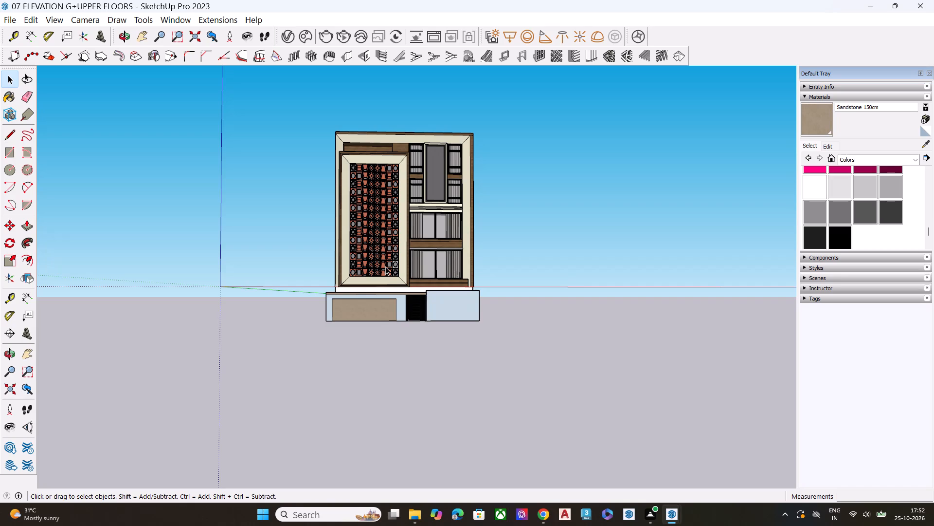
Inspect the upper facade's frames, window bays, ledges and the jali panel's top and side from oblique angles.
scroll(370, 264, up, 5)
middle_drag(365, 273, 348, 293)
scroll(343, 297, down, 9)
scroll(404, 159, up, 6)
middle_drag(370, 293, 430, 220)
scroll(372, 290, up, 4)
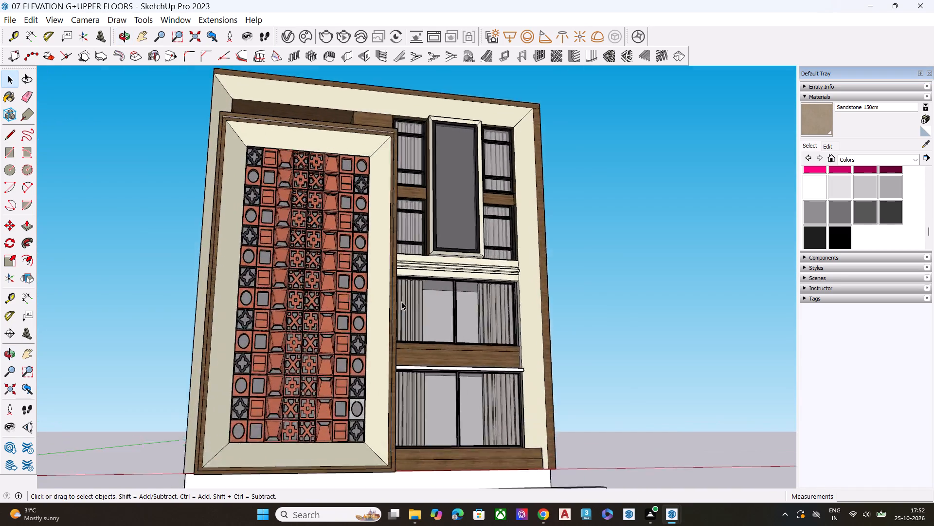
scroll(401, 301, up, 4)
key(space)
click(668, 254)
scroll(653, 289, up, 1)
middle_drag(652, 289, 434, 325)
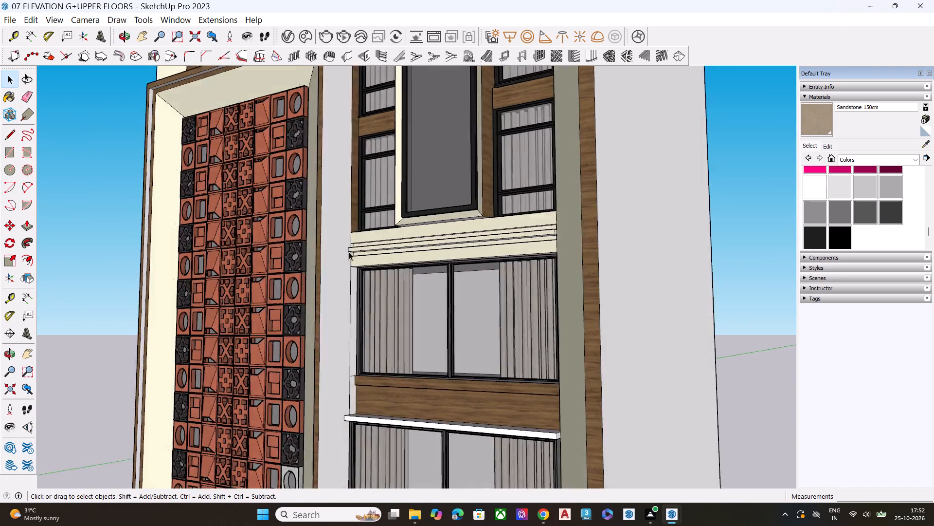
scroll(351, 255, down, 9)
scroll(387, 298, up, 6)
key(space)
scroll(405, 289, down, 6)
middle_drag(388, 302, 340, 302)
scroll(373, 179, up, 10)
scroll(437, 204, down, 2)
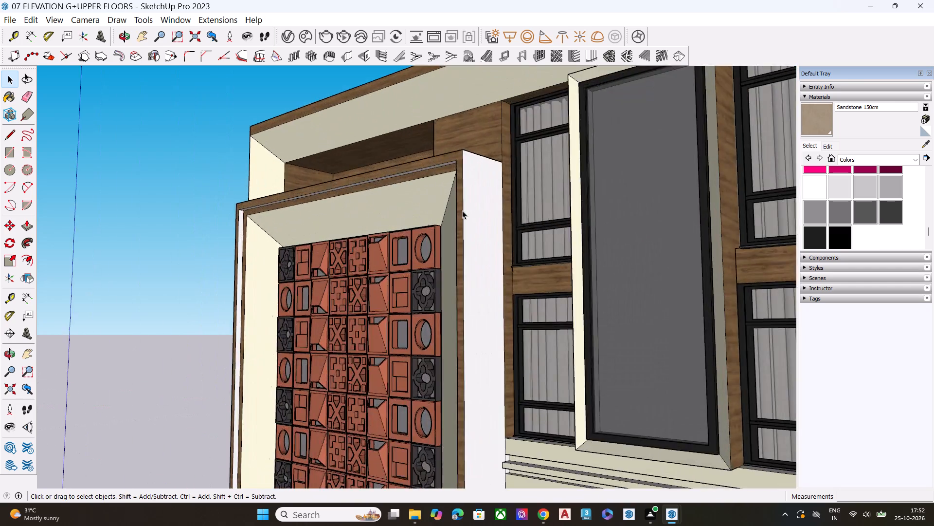
scroll(462, 210, down, 3)
Look through scene materials such as Granite E 80cm, Generic and Teddy_HairLight in the V-Ray Asset Editor, and close it.
click(287, 36)
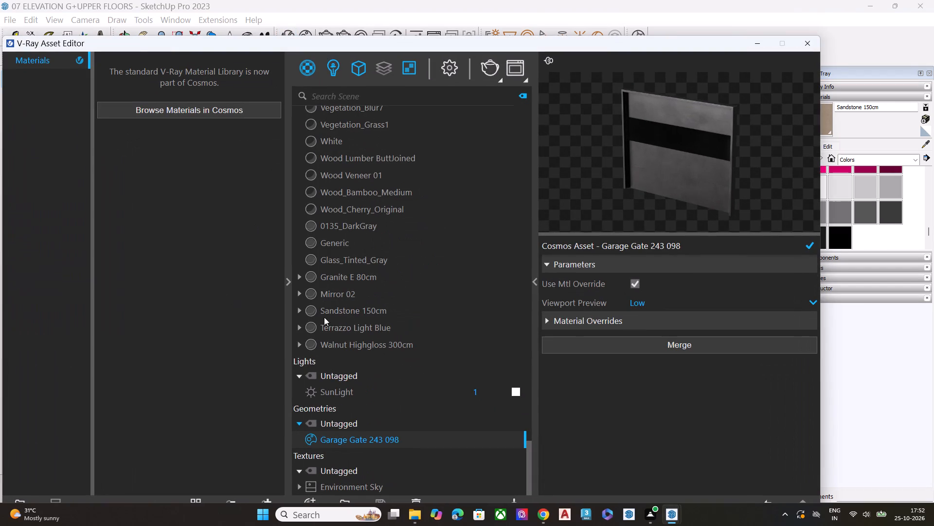
click(349, 295)
click(366, 270)
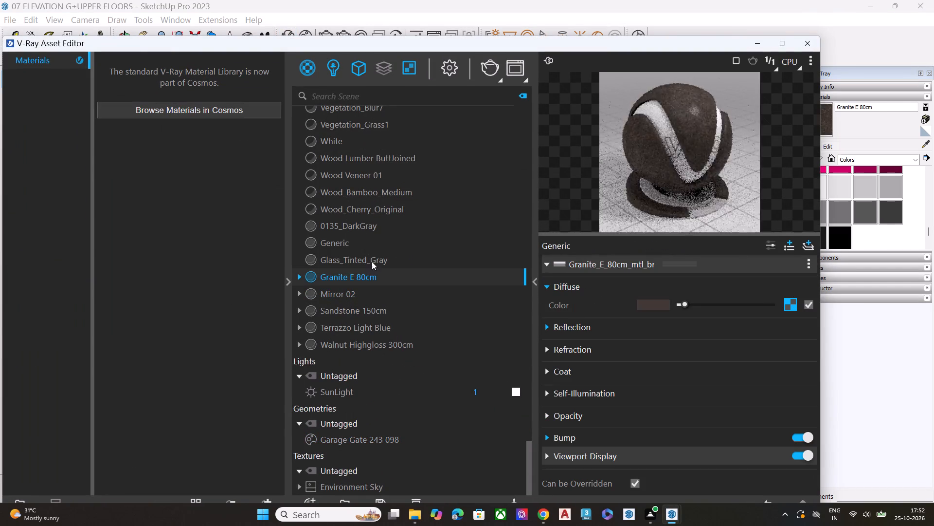
click(372, 262)
click(343, 244)
click(343, 244)
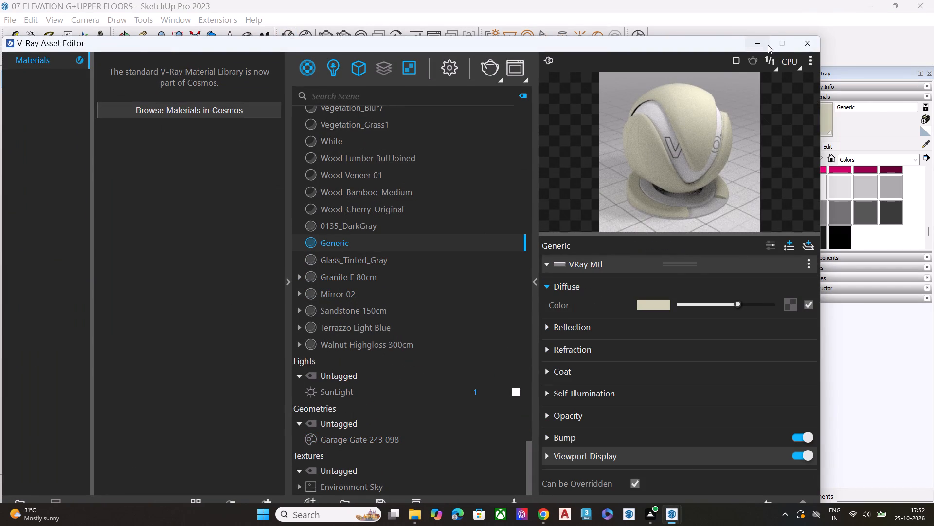
scroll(347, 231, up, 5)
click(347, 231)
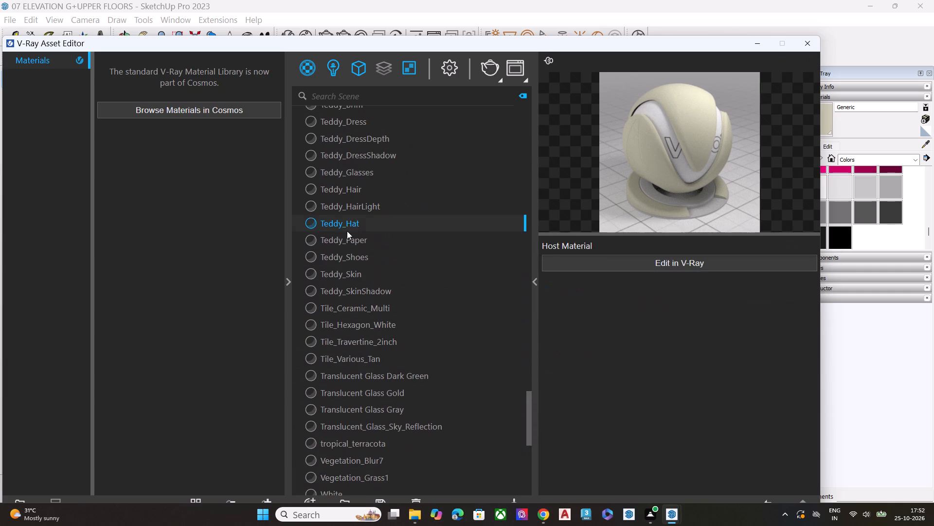
click(358, 210)
click(817, 48)
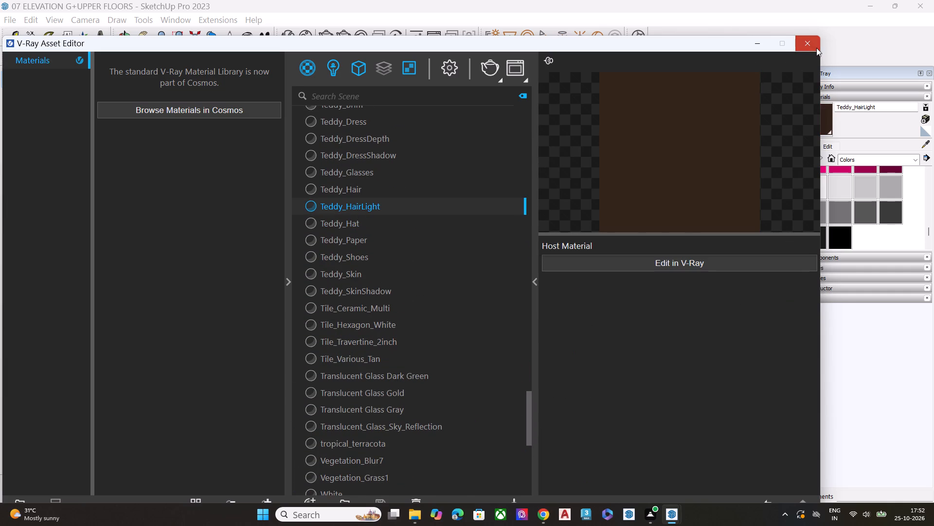
Review the complete front elevation, from the roof frame down to the boundary wall and gate.
scroll(520, 241, down, 3)
scroll(500, 248, up, 1)
scroll(496, 253, down, 3)
middle_drag(532, 292, 722, 290)
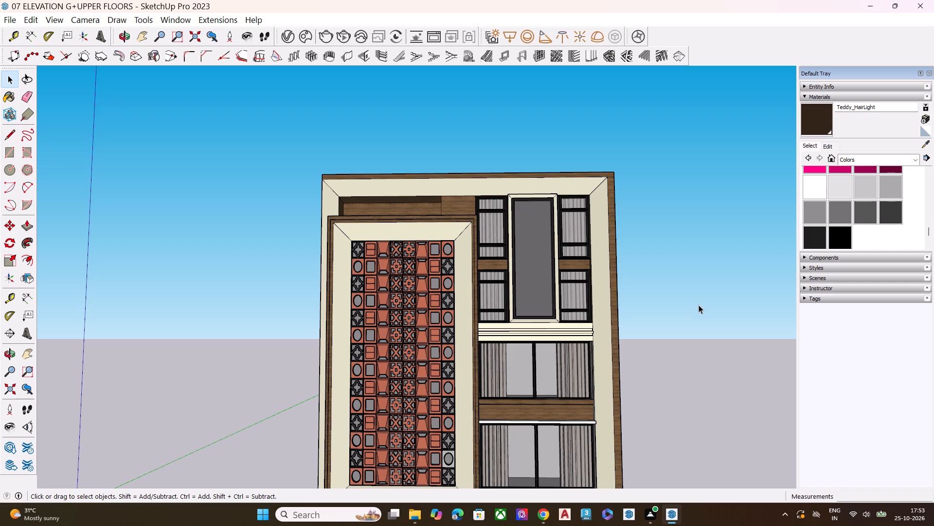
scroll(489, 262, down, 2)
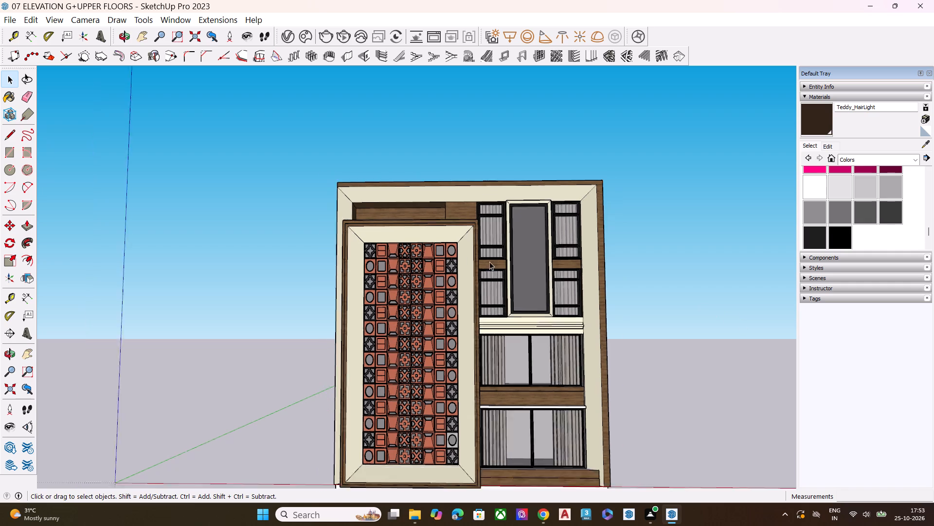
scroll(489, 262, down, 2)
middle_drag(502, 284, 485, 254)
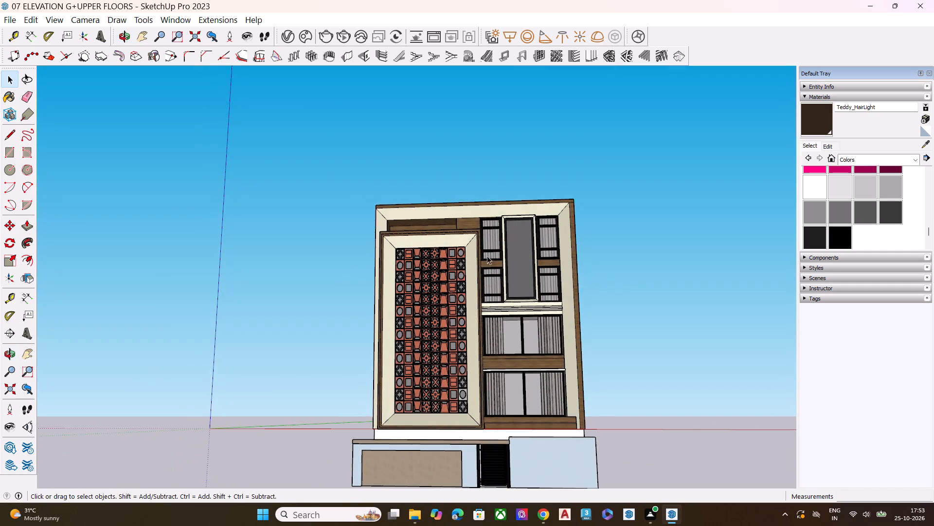
scroll(503, 277, up, 2)
middle_drag(505, 286, 509, 272)
scroll(494, 279, down, 4)
scroll(502, 344, up, 2)
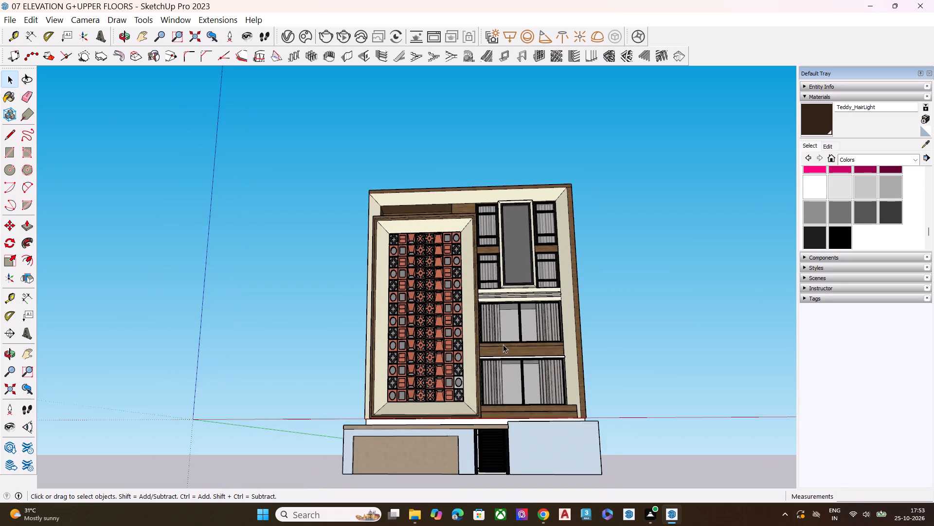
scroll(503, 344, up, 1)
scroll(420, 222, down, 4)
scroll(427, 322, up, 4)
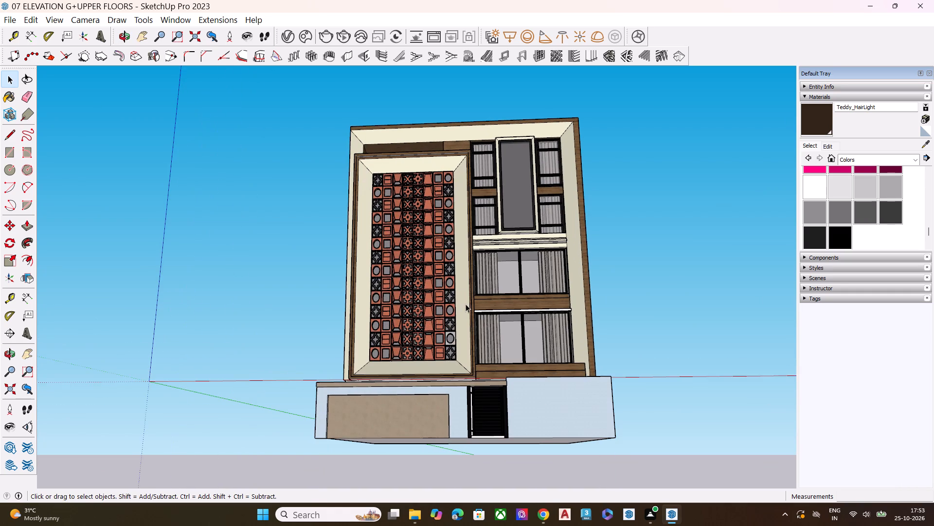
Examine the front elevation from roof frame to boundary wall in a closer, centred view.
middle_drag(472, 304, 484, 311)
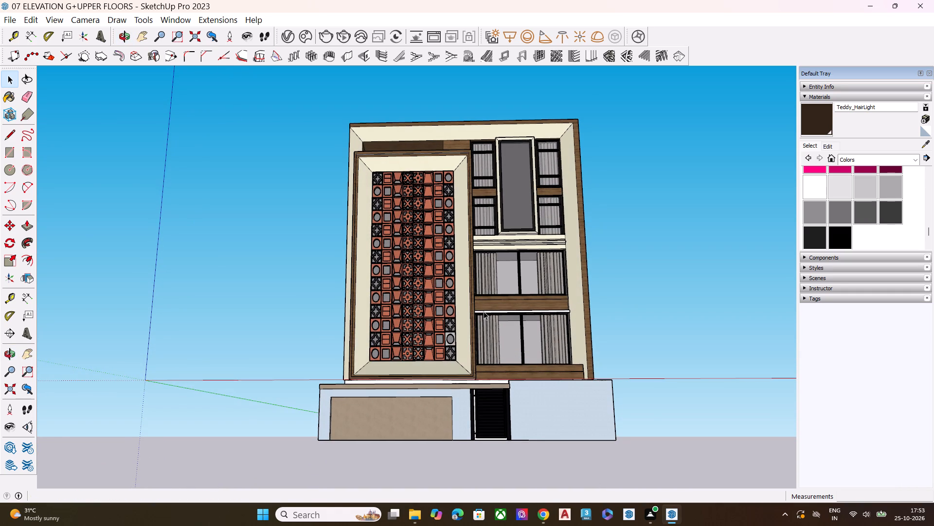
scroll(484, 311, up, 2)
middle_drag(470, 296, 476, 305)
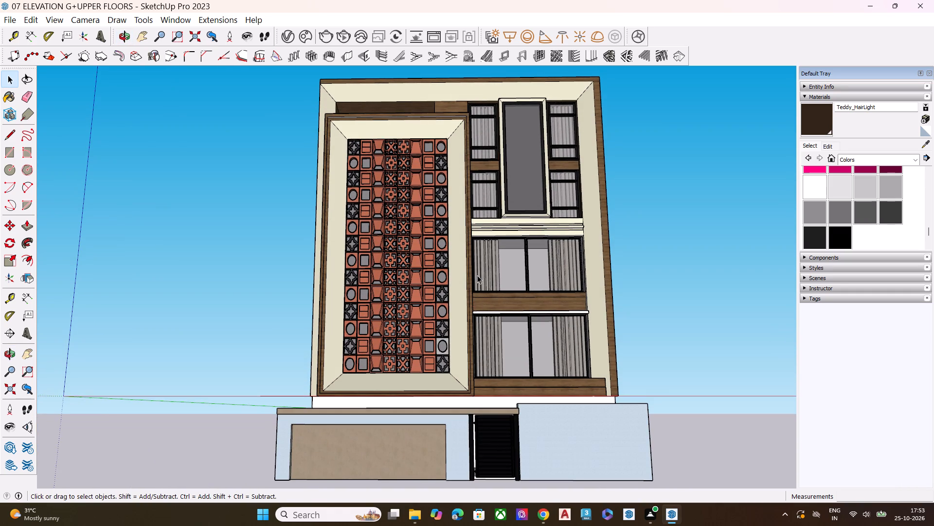
key(h)
drag(471, 267, 455, 270)
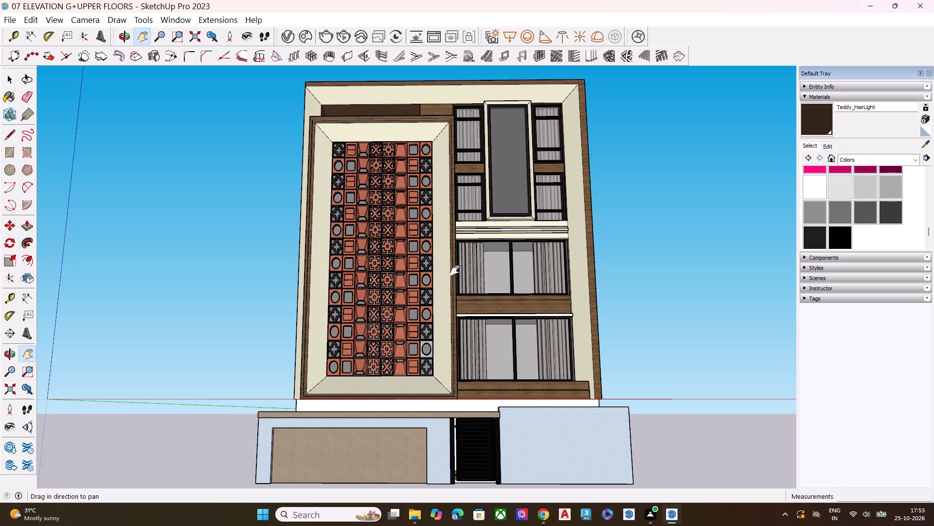
drag(455, 270, 462, 269)
key(space)
click(629, 274)
key(space)
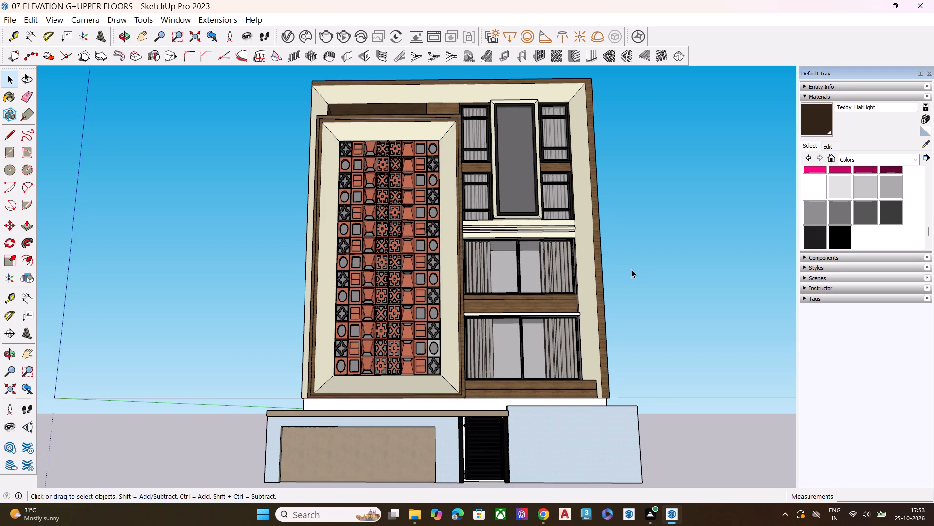
Draw a vertical line about 14' 2" high on the ground-floor front wall, near its corner below the jali panel.
middle_drag(632, 269, 657, 388)
middle_drag(460, 354, 641, 316)
scroll(438, 407, up, 6)
middle_drag(328, 423, 408, 313)
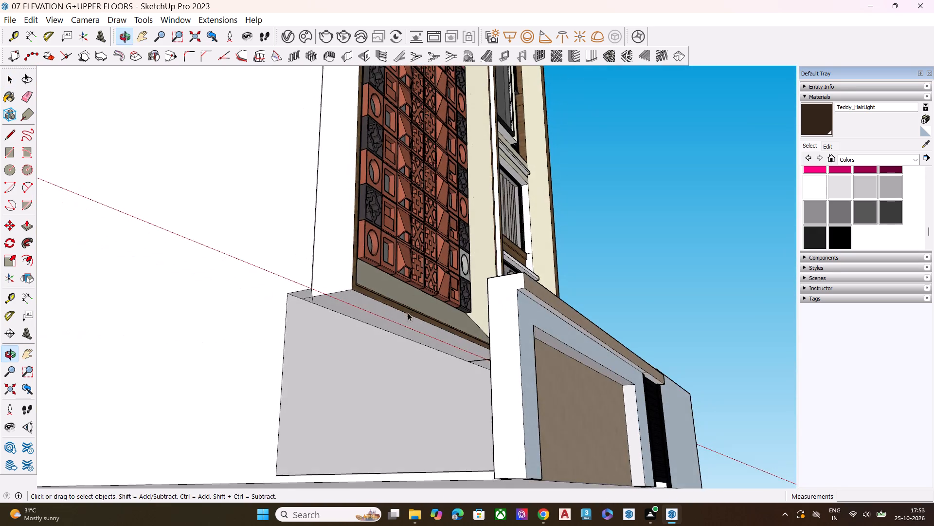
scroll(373, 336, up, 1)
scroll(380, 335, down, 4)
middle_drag(417, 353, 342, 447)
scroll(359, 441, up, 5)
scroll(410, 335, down, 8)
scroll(383, 447, up, 7)
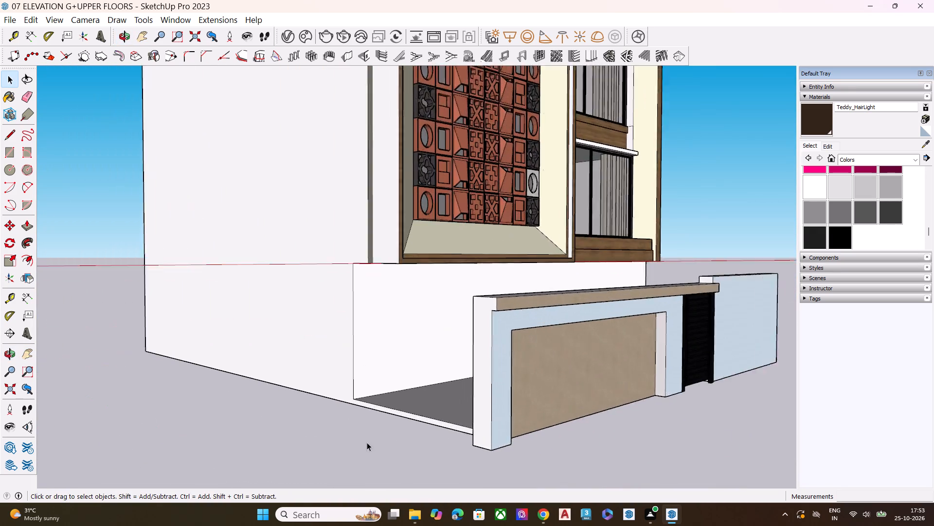
scroll(367, 442, up, 7)
scroll(431, 394, down, 4)
click(487, 301)
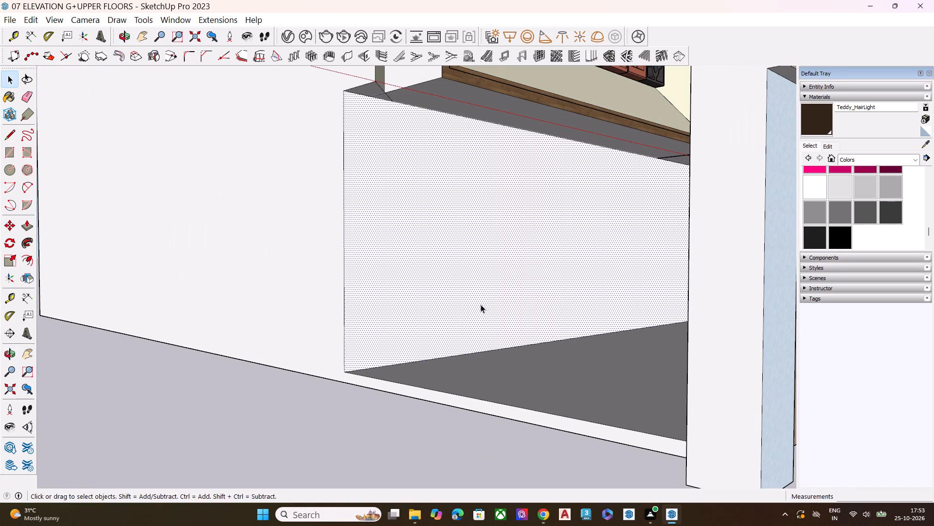
key(l)
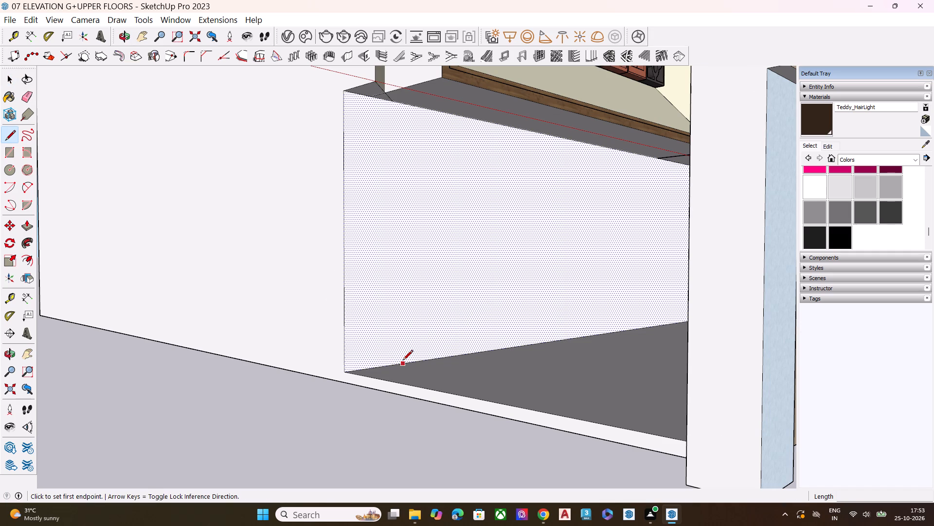
click(413, 361)
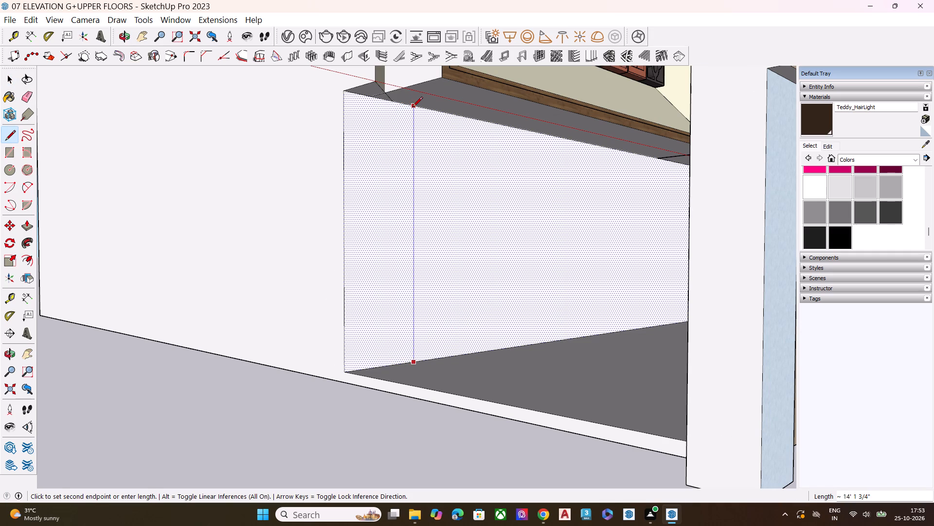
click(413, 108)
Draw a line about 57' long across the ground-floor front wall, slightly below its top edge, to the far vertical edge.
click(413, 134)
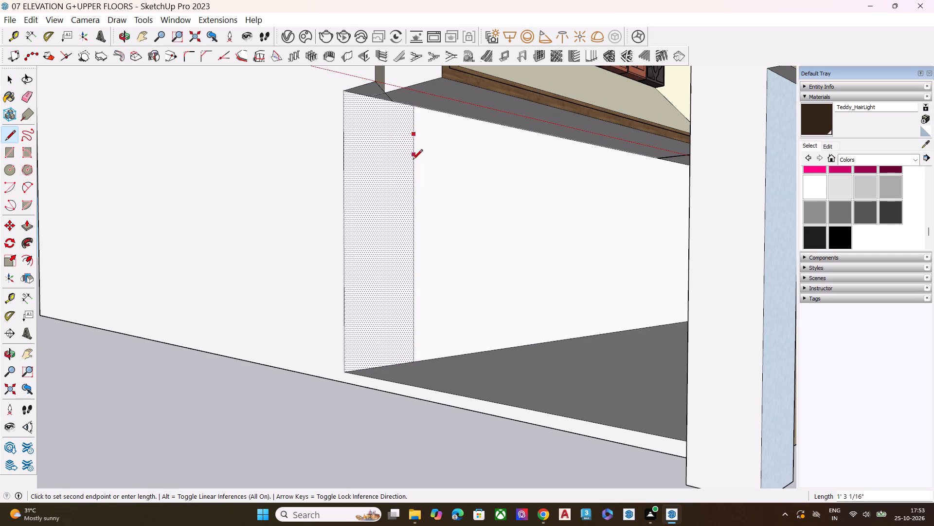
scroll(511, 175, up, 7)
middle_drag(545, 181, 653, 162)
scroll(663, 206, up, 2)
scroll(666, 209, down, 1)
scroll(668, 210, up, 1)
scroll(670, 211, down, 4)
scroll(670, 211, up, 3)
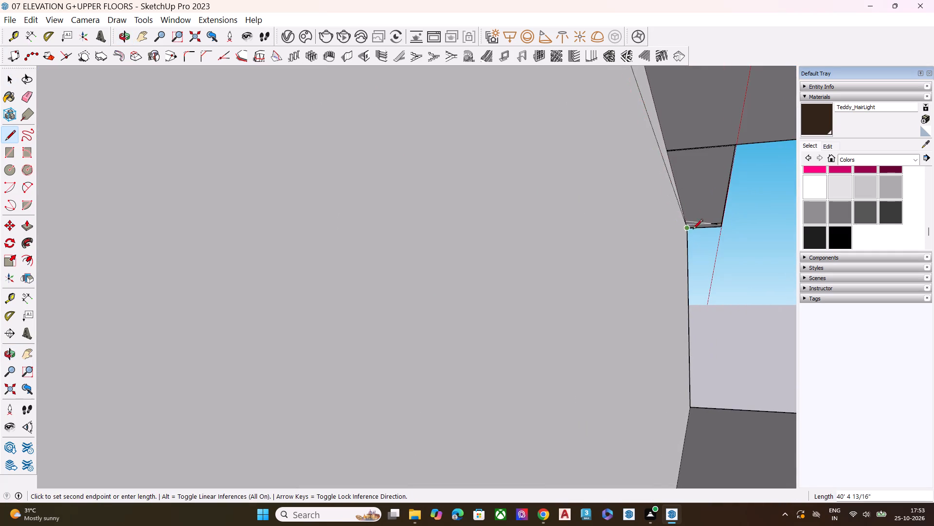
middle_drag(673, 248, 615, 280)
scroll(658, 263, up, 8)
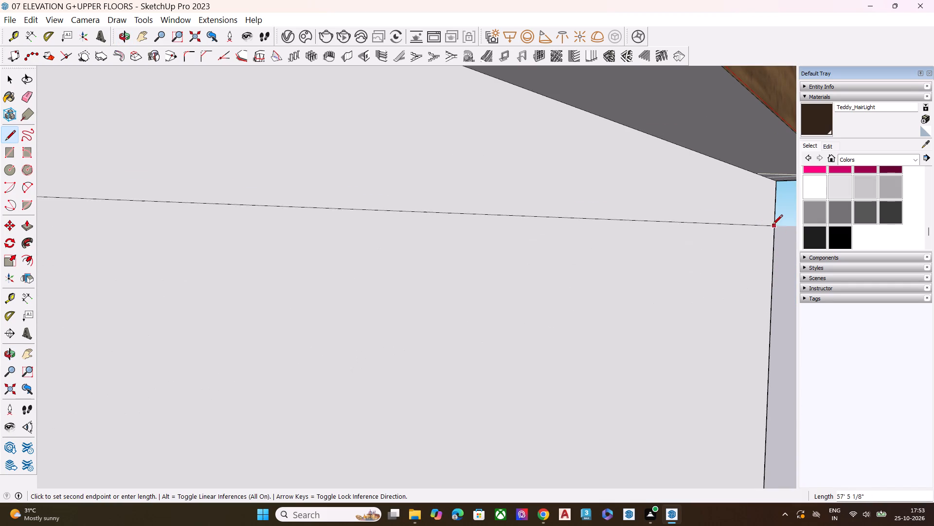
click(775, 213)
scroll(566, 220, down, 1)
scroll(566, 220, up, 1)
scroll(566, 220, down, 17)
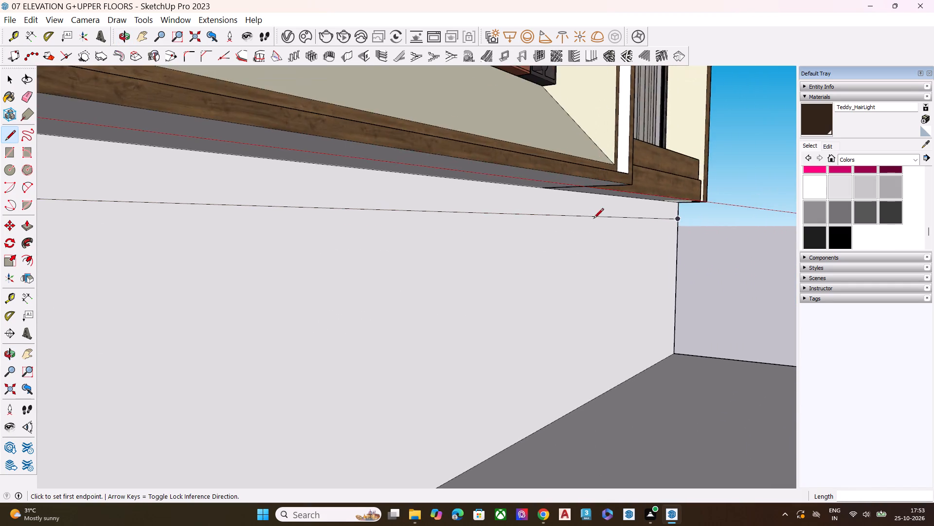
scroll(593, 219, down, 14)
Draw a vertical line about 14' 2" high on the ground-floor front wall, near the end behind the plain blue boundary wall.
middle_drag(660, 230, 332, 286)
scroll(585, 292, up, 3)
middle_drag(514, 292, 435, 273)
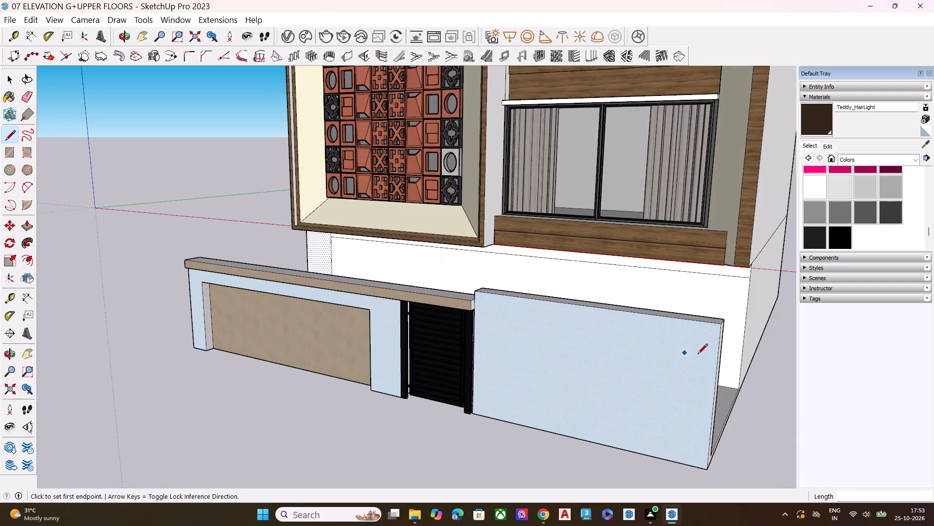
middle_drag(694, 349, 660, 265)
scroll(752, 334, up, 5)
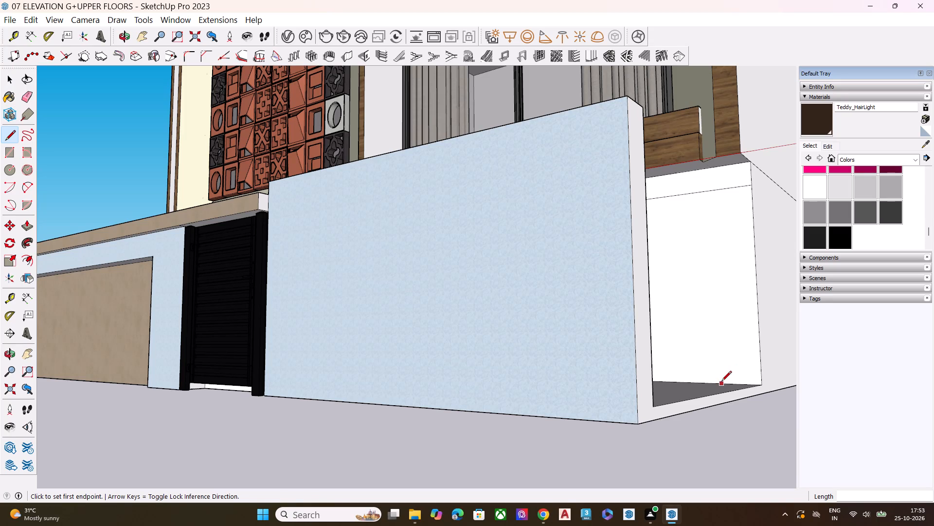
click(721, 382)
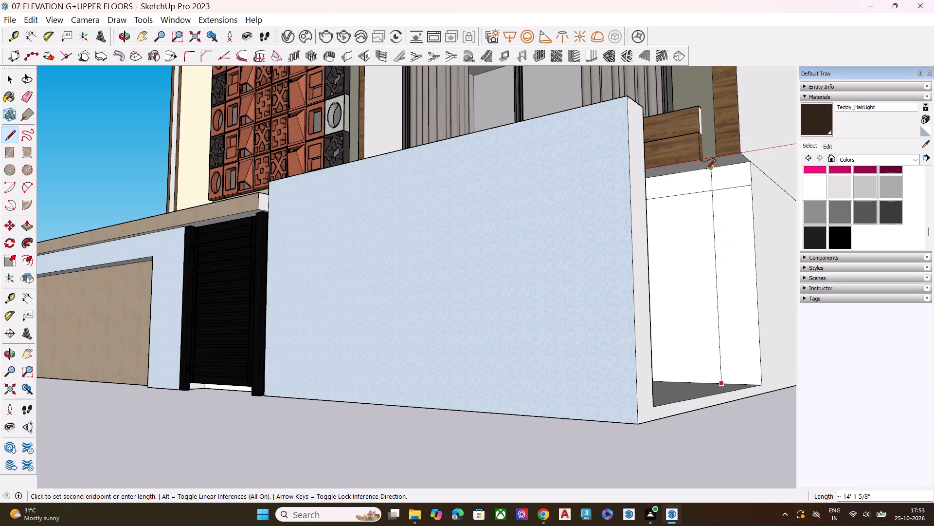
click(715, 169)
Push the large ground-floor wall face between the drawn lines inward, leaving a post at each end and a beam above.
key(space)
middle_drag(720, 240, 709, 356)
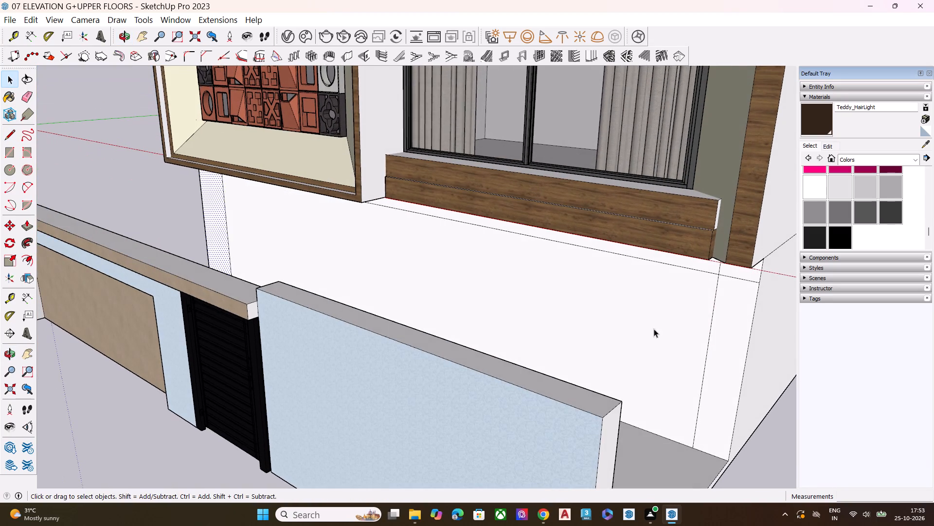
click(654, 329)
middle_drag(665, 321, 578, 302)
key(p)
click(574, 304)
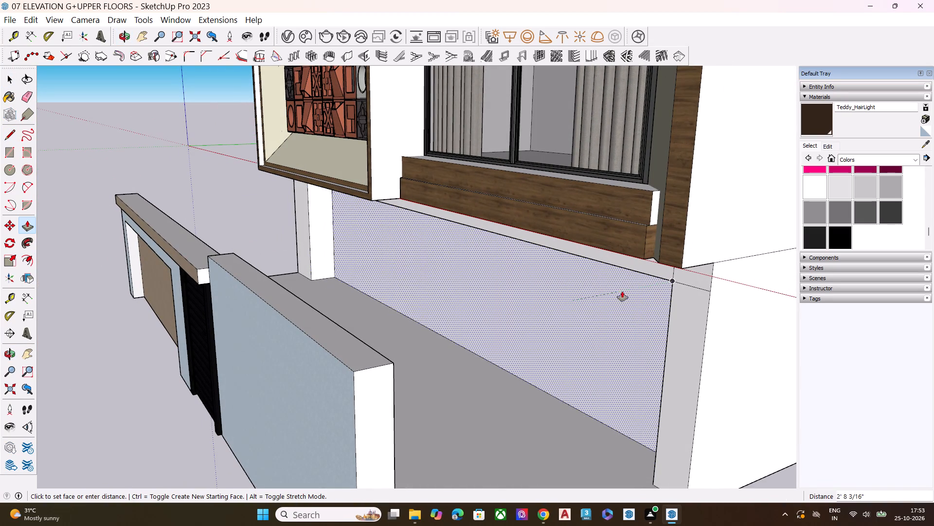
click(667, 280)
click(555, 305)
drag(597, 291, 602, 289)
key(space)
Push the recess's back wall much deeper into the building to open up the ground-floor bay.
middle_drag(478, 279, 467, 237)
click(465, 276)
key(p)
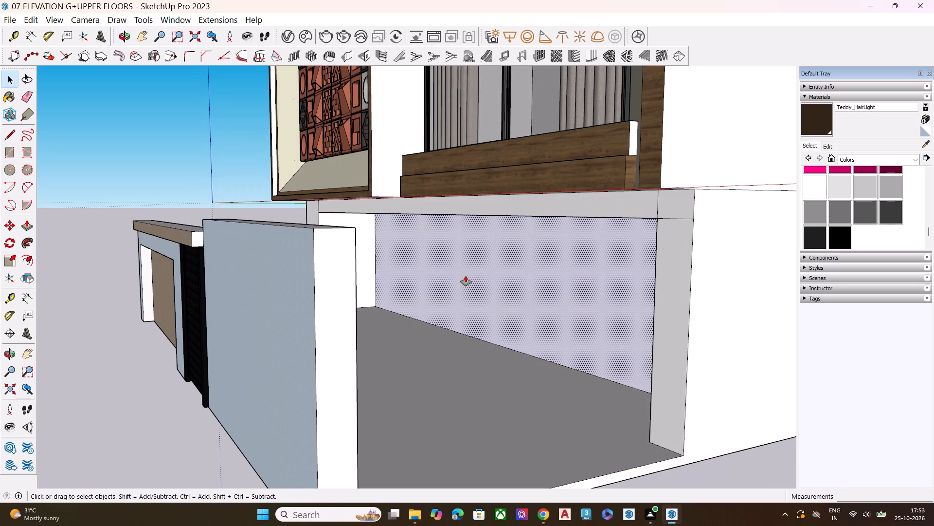
drag(466, 276, 616, 246)
key(space)
scroll(433, 285, down, 6)
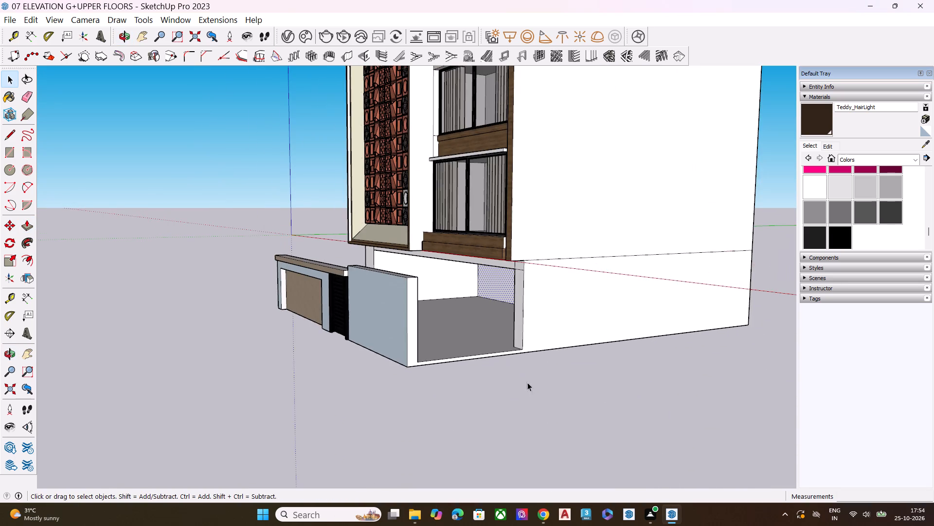
click(556, 413)
Examine the black wicket gate up close, including its slats, hinges, handle and posts.
middle_drag(465, 330, 718, 324)
middle_drag(487, 335, 562, 295)
key(space)
scroll(441, 297, up, 8)
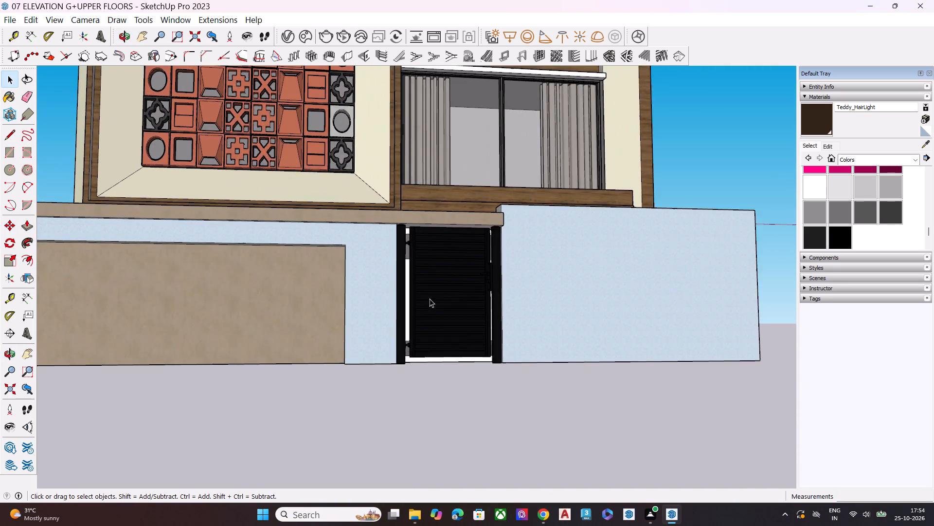
scroll(473, 288, up, 13)
scroll(449, 295, down, 3)
scroll(446, 296, up, 3)
scroll(409, 281, up, 1)
middle_drag(409, 281, 386, 309)
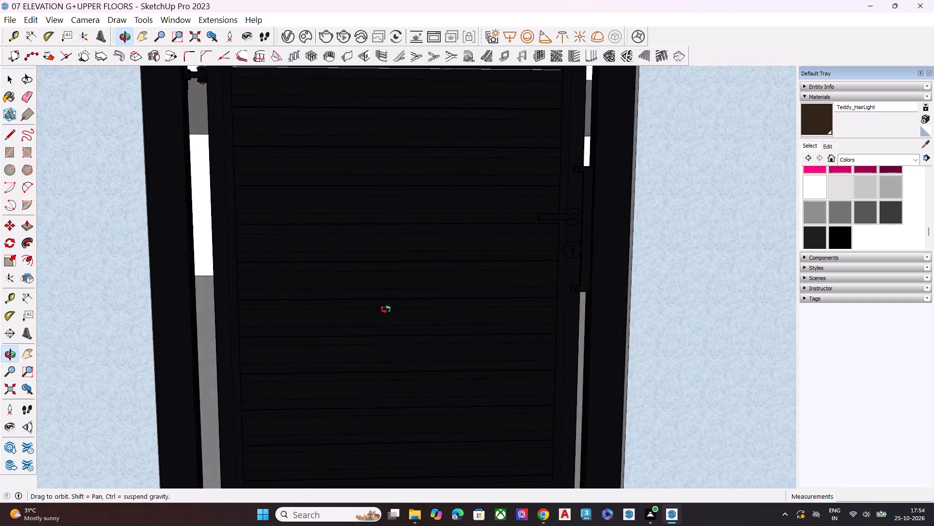
middle_drag(386, 309, 390, 395)
key(space)
scroll(359, 256, down, 2)
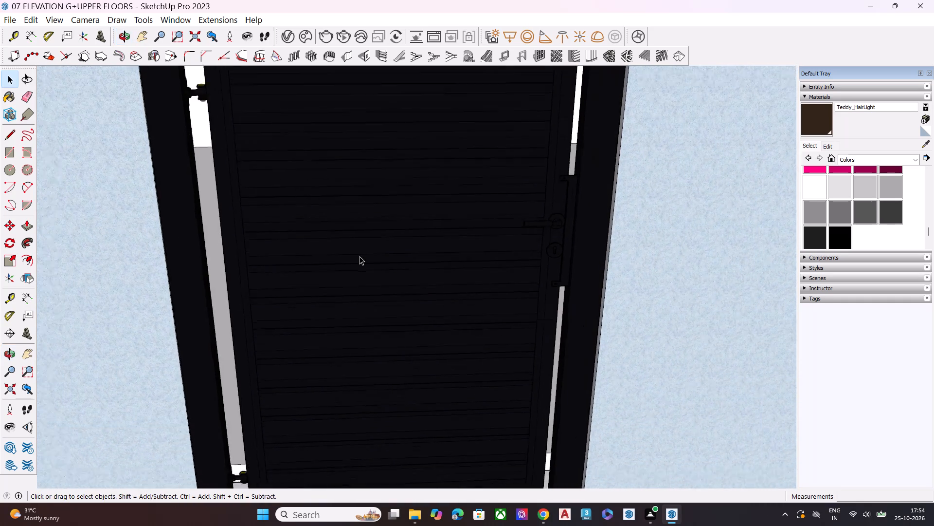
scroll(359, 256, down, 6)
scroll(359, 256, up, 2)
scroll(363, 257, down, 9)
click(413, 390)
Review the boundary wall, the ground-floor opening behind it and the whole elevation from the front.
key(space)
scroll(373, 292, down, 1)
scroll(373, 292, up, 2)
scroll(373, 292, down, 4)
middle_drag(413, 329, 388, 268)
scroll(388, 268, up, 2)
scroll(422, 248, down, 1)
scroll(424, 248, up, 1)
scroll(424, 248, down, 1)
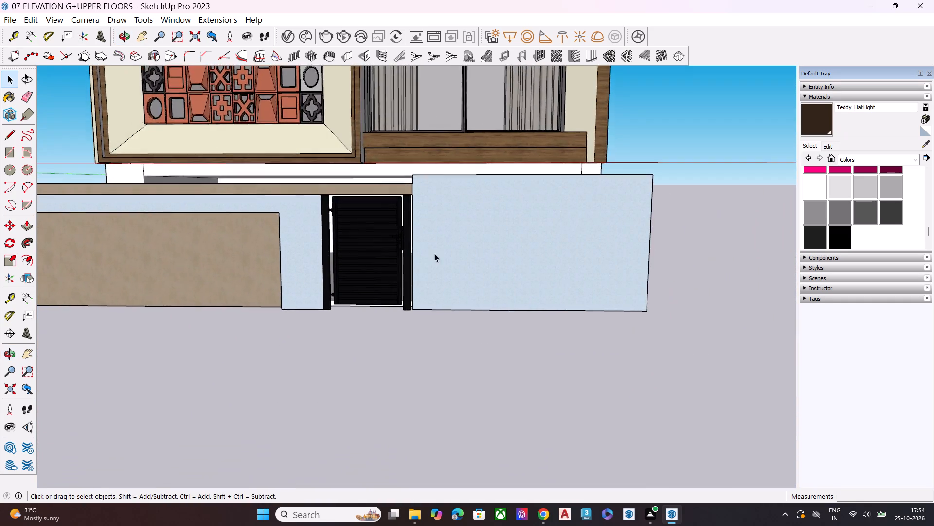
scroll(434, 253, down, 7)
key(space)
scroll(449, 314, up, 1)
scroll(449, 314, down, 1)
scroll(449, 314, up, 2)
scroll(449, 317, down, 9)
key(space)
scroll(447, 309, up, 3)
scroll(447, 312, down, 5)
key(space)
scroll(427, 212, down, 6)
key(space)
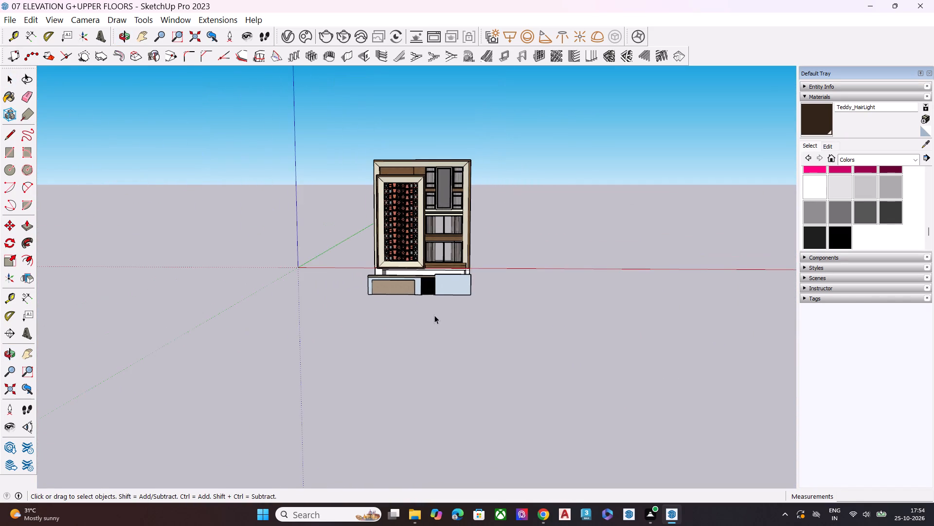
middle_drag(441, 298, 449, 268)
key(space)
key(space)
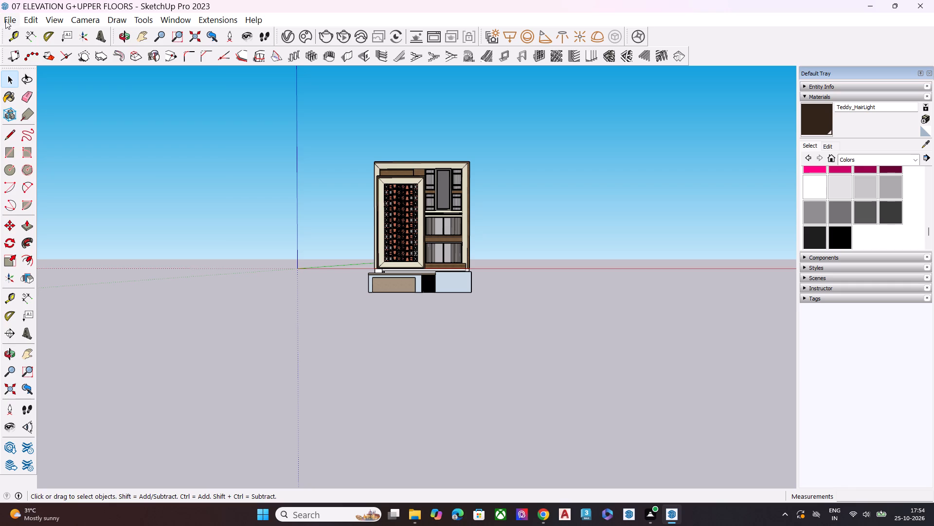
Import House+plant_11.skp from Downloads and place it on the ground beside the building, past the boundary wall's end.
click(5, 20)
click(43, 217)
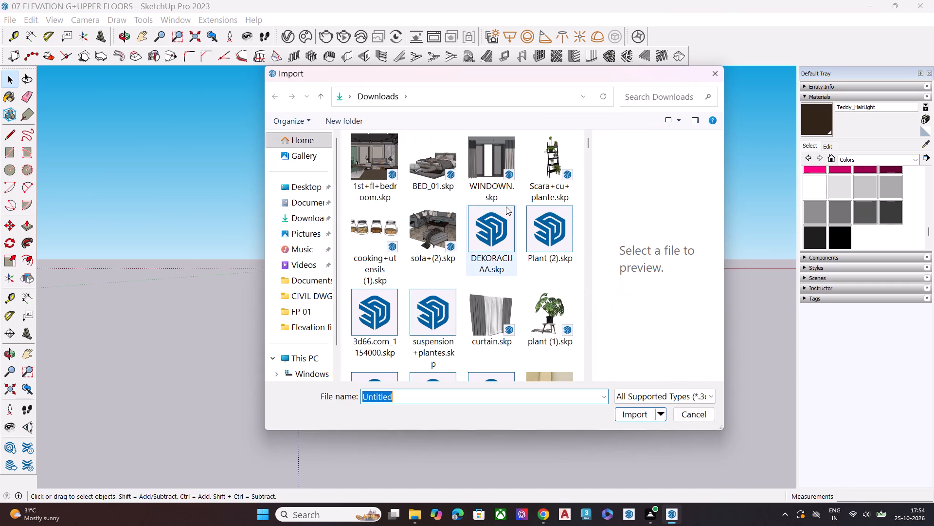
scroll(519, 233, down, 2)
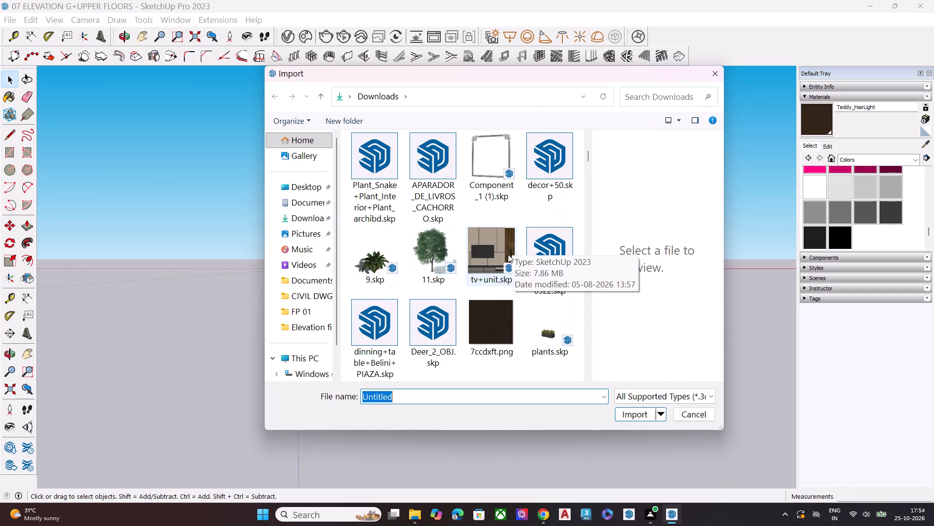
scroll(506, 258, down, 1)
click(480, 272)
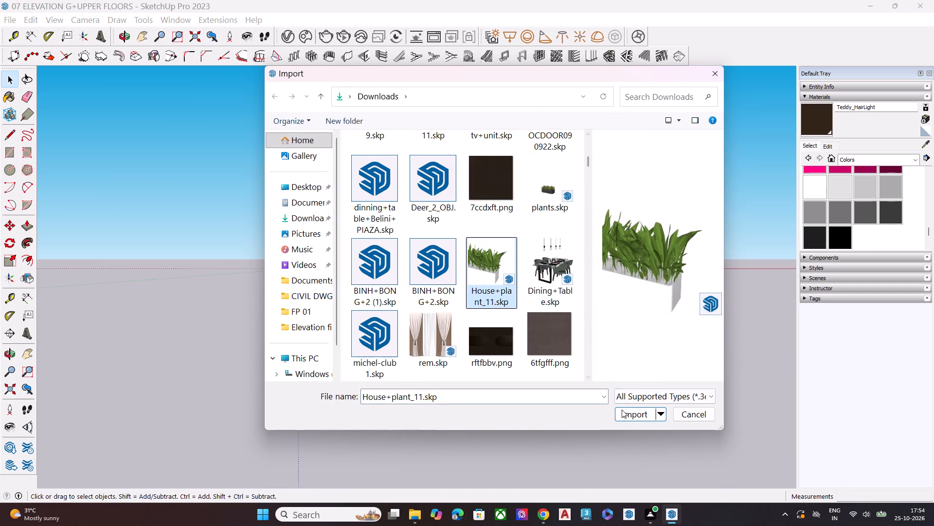
click(625, 413)
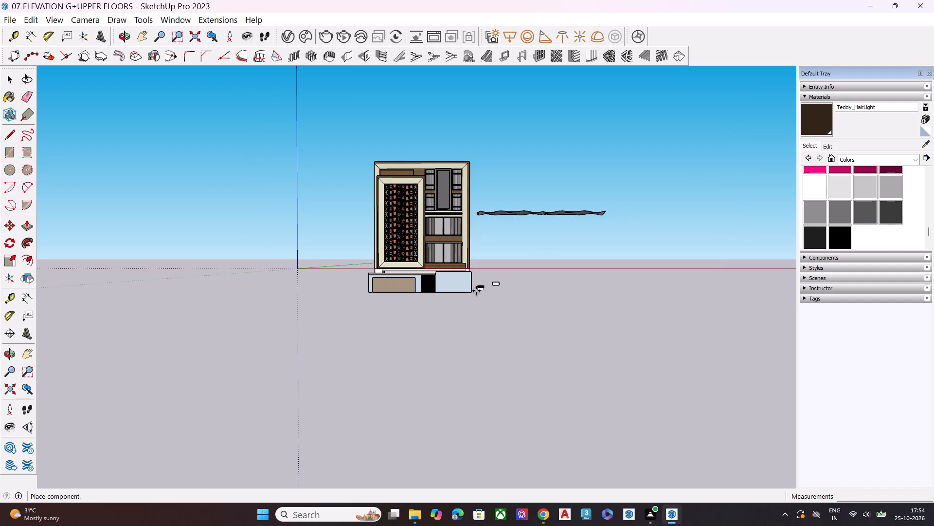
scroll(477, 293, up, 12)
middle_drag(475, 294, 462, 318)
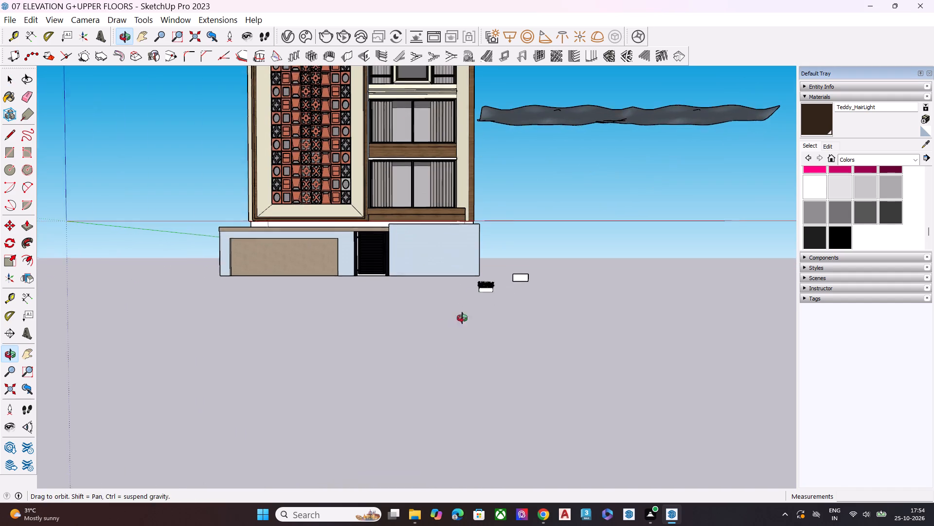
middle_drag(462, 318, 407, 429)
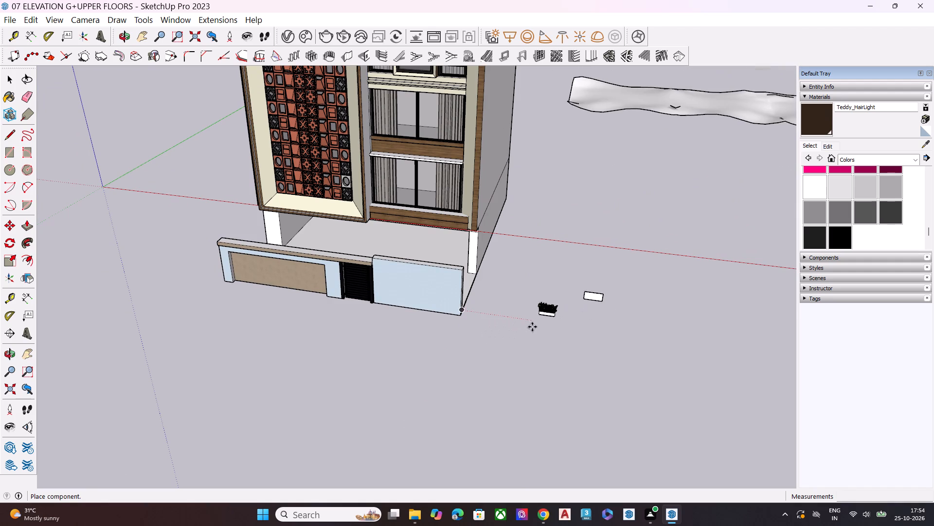
click(533, 326)
Explode the imported house plant component into its separate parts.
scroll(521, 352, down, 1)
middle_drag(521, 351, 539, 254)
scroll(539, 252, up, 2)
scroll(515, 263, down, 3)
scroll(488, 273, up, 2)
scroll(472, 280, down, 5)
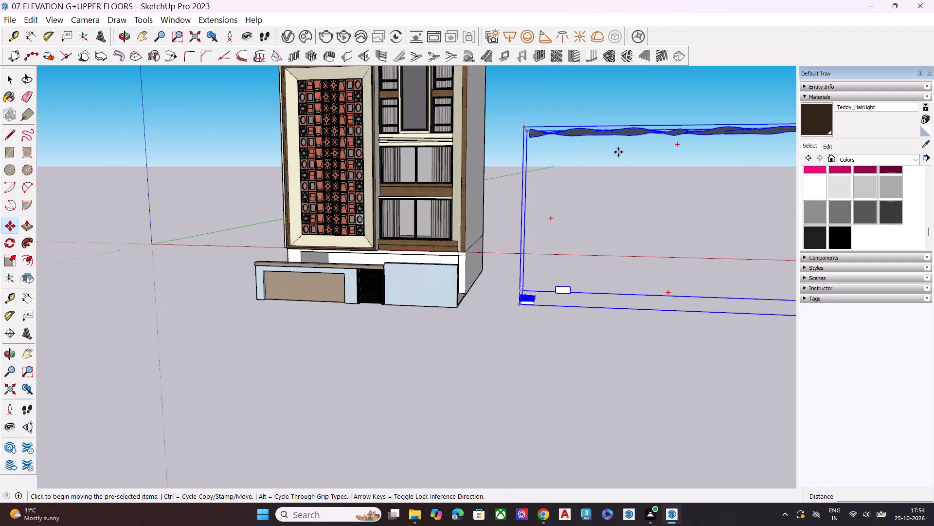
scroll(639, 138, up, 4)
key(space)
scroll(571, 200, up, 4)
middle_drag(572, 191, 599, 103)
right_click(601, 98)
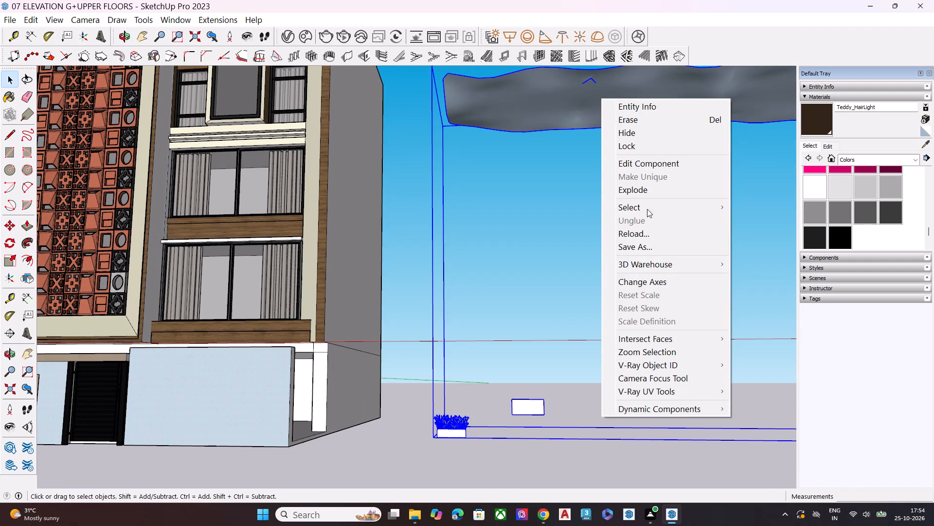
click(647, 195)
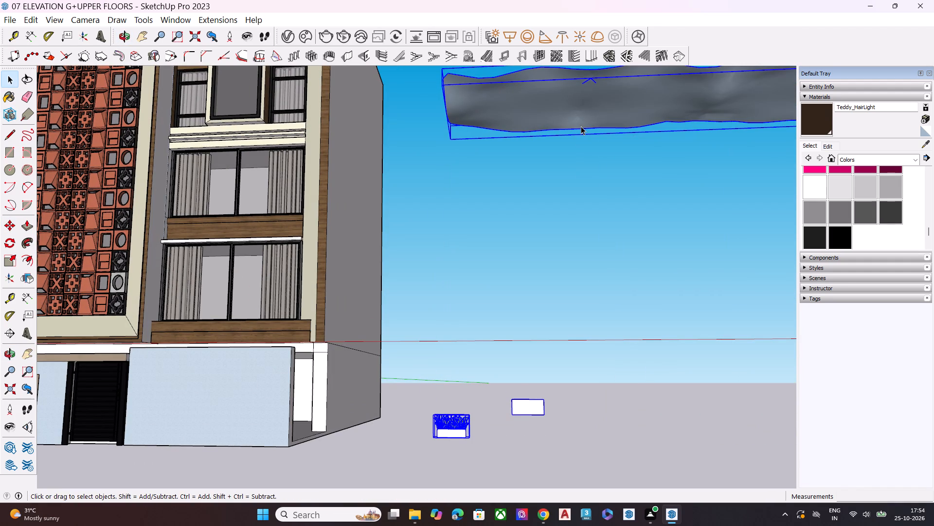
Delete the unwanted parts of the exploded import: the large grey wavy strip and the loose white box, keeping the planter.
click(635, 221)
click(624, 114)
key(Delete)
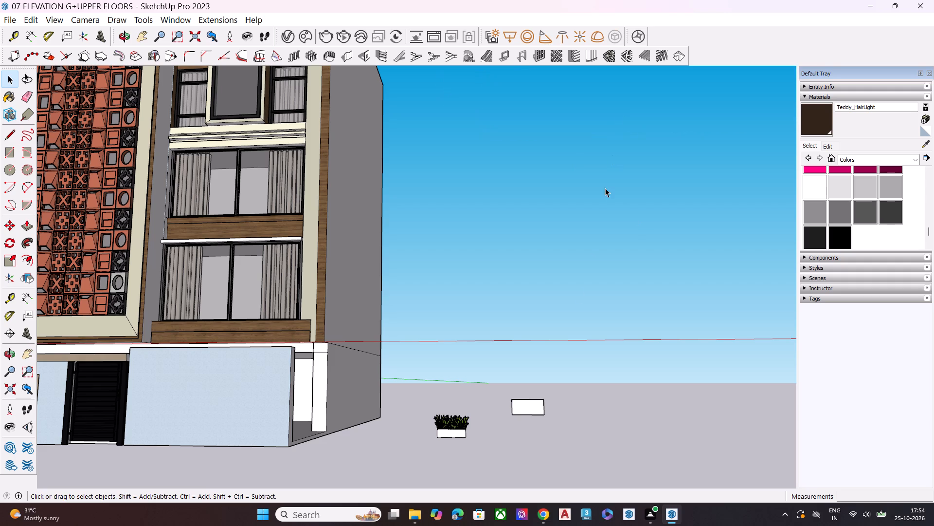
click(531, 411)
key(Delete)
Move the planter from the ground onto the wood-clad ledge under the lowest curtained window, against the ledge's end beside the jali frame.
middle_drag(561, 386, 561, 425)
scroll(511, 325, down, 8)
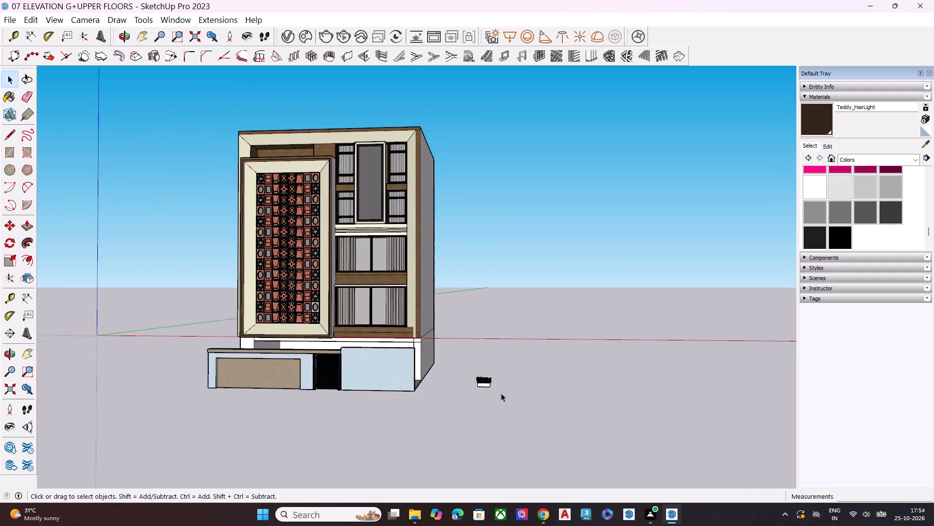
scroll(497, 400, up, 5)
scroll(485, 406, down, 1)
scroll(483, 406, up, 1)
scroll(480, 406, down, 2)
scroll(479, 406, up, 1)
drag(517, 393, 466, 356)
scroll(467, 387, up, 7)
scroll(467, 387, down, 1)
scroll(467, 387, up, 2)
key(m)
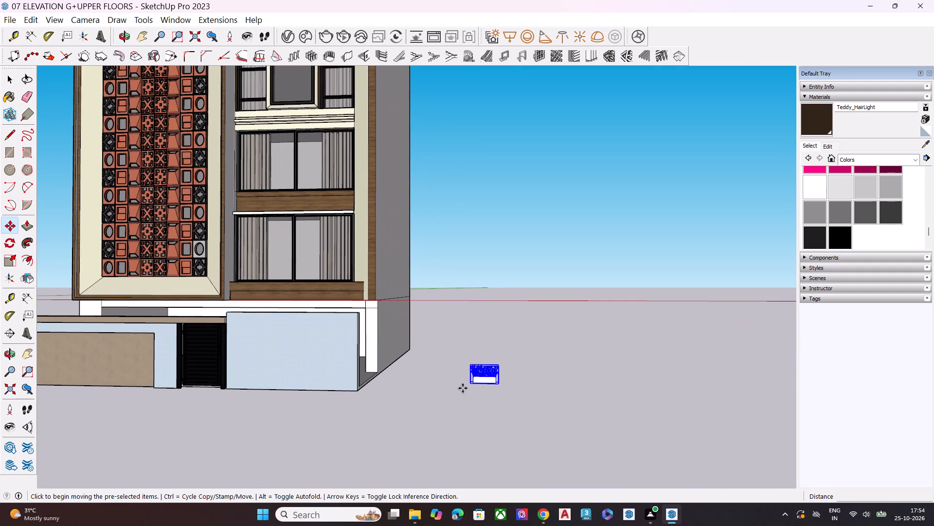
scroll(463, 388, up, 1)
scroll(464, 388, down, 1)
scroll(466, 388, up, 7)
click(485, 376)
scroll(519, 334, down, 7)
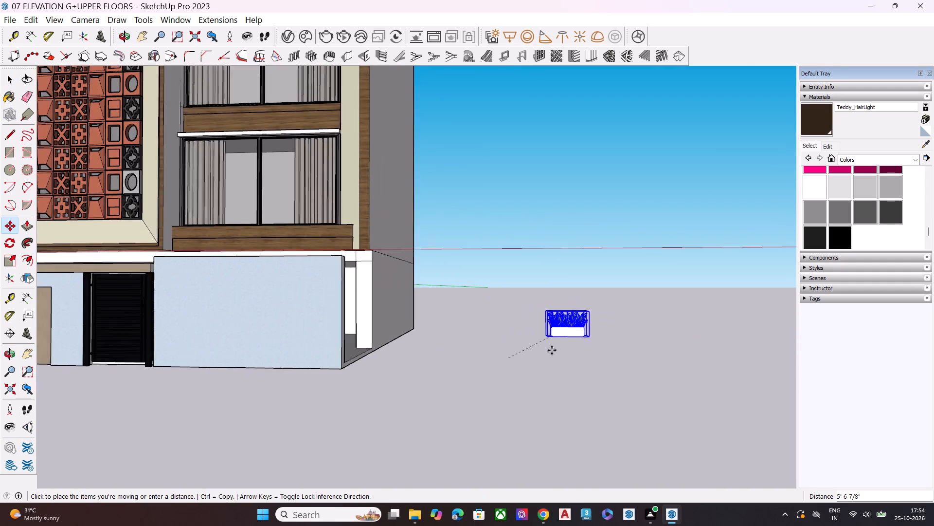
scroll(529, 398, down, 7)
scroll(581, 436, up, 1)
scroll(583, 441, down, 3)
scroll(365, 333, up, 10)
scroll(311, 353, up, 1)
middle_drag(311, 356, 303, 435)
scroll(312, 383, down, 1)
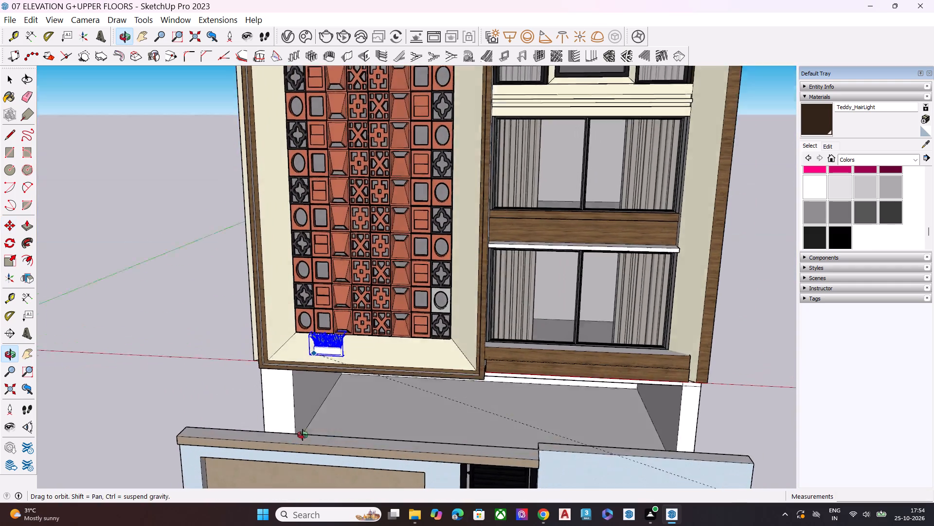
middle_drag(303, 435, 292, 471)
scroll(530, 374, up, 1)
scroll(530, 374, down, 1)
scroll(529, 374, up, 6)
scroll(450, 355, up, 3)
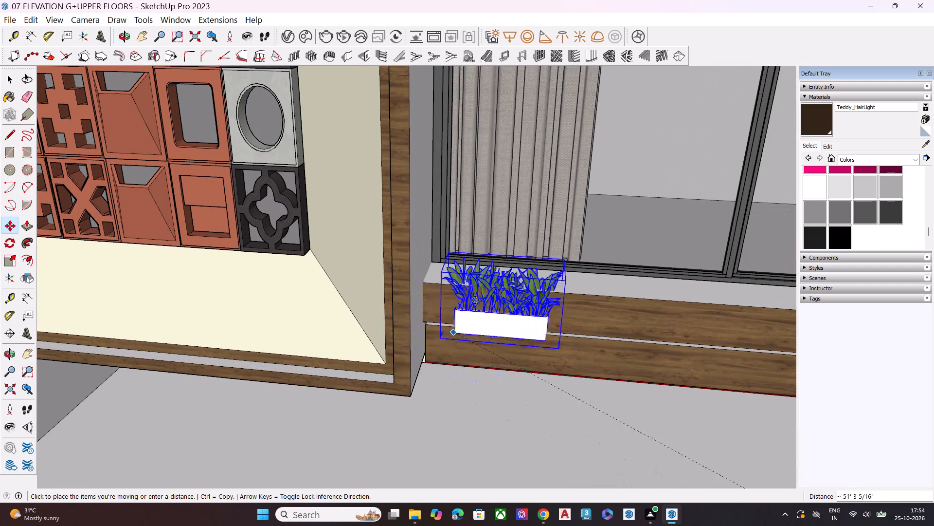
click(424, 282)
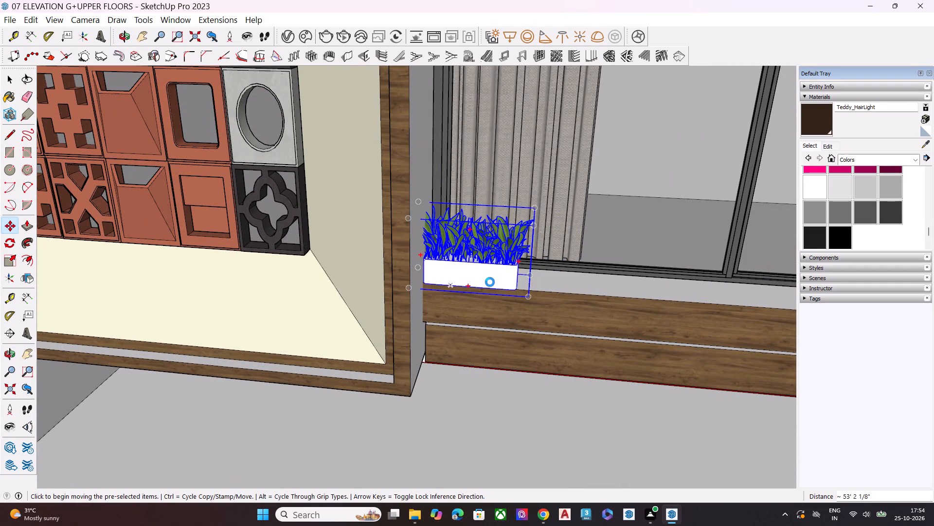
Copy the planter about 3' 8" along the ledge so the second box butts against the first.
scroll(490, 282, up, 7)
middle_drag(514, 304, 410, 300)
scroll(415, 291, up, 3)
scroll(424, 281, down, 3)
scroll(424, 286, up, 1)
scroll(425, 288, down, 1)
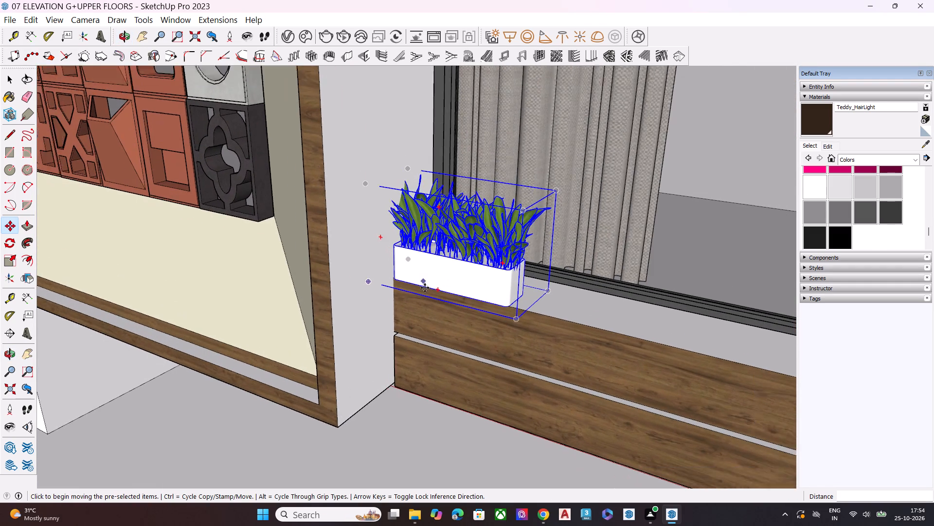
scroll(425, 288, down, 2)
key(space)
middle_drag(435, 313, 459, 243)
scroll(448, 248, up, 8)
key(m)
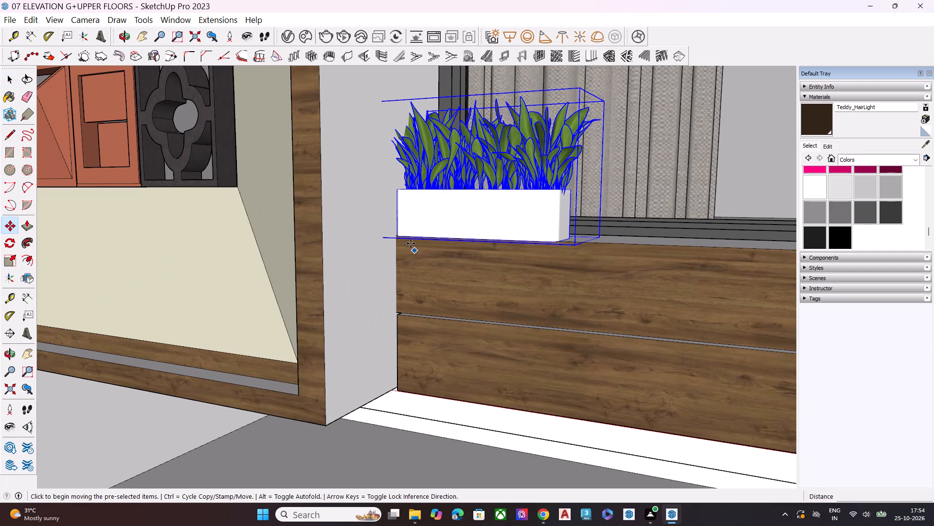
click(397, 236)
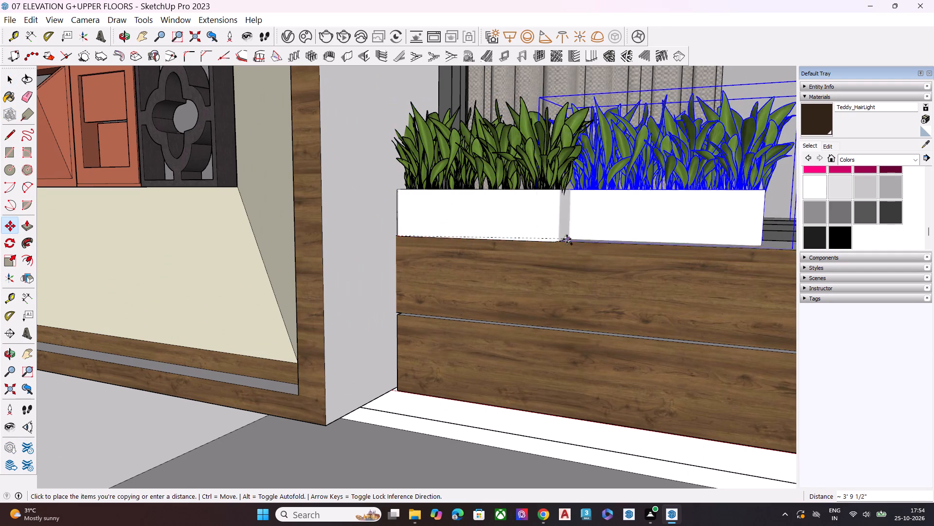
click(563, 240)
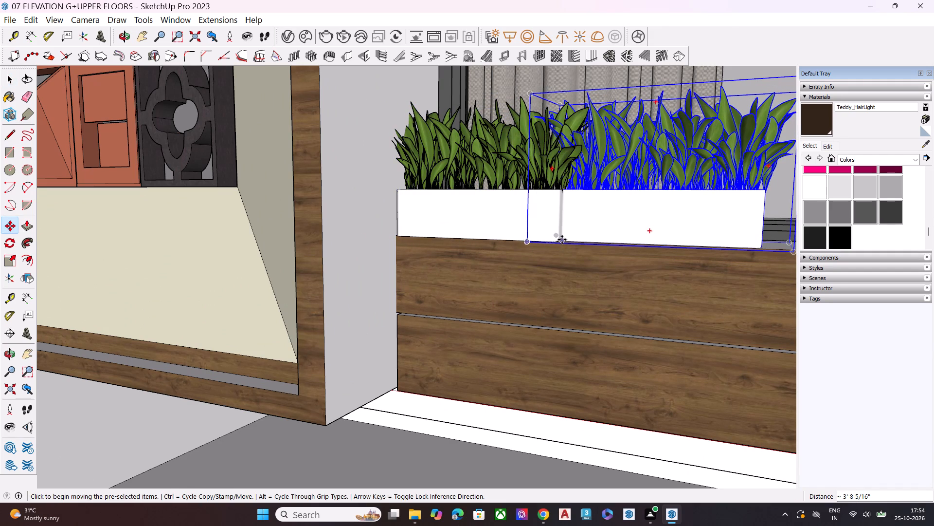
Add three more planter copies end to end along the ledge, each spaced about 3' 8" from the previous one.
click(562, 240)
scroll(452, 256, down, 7)
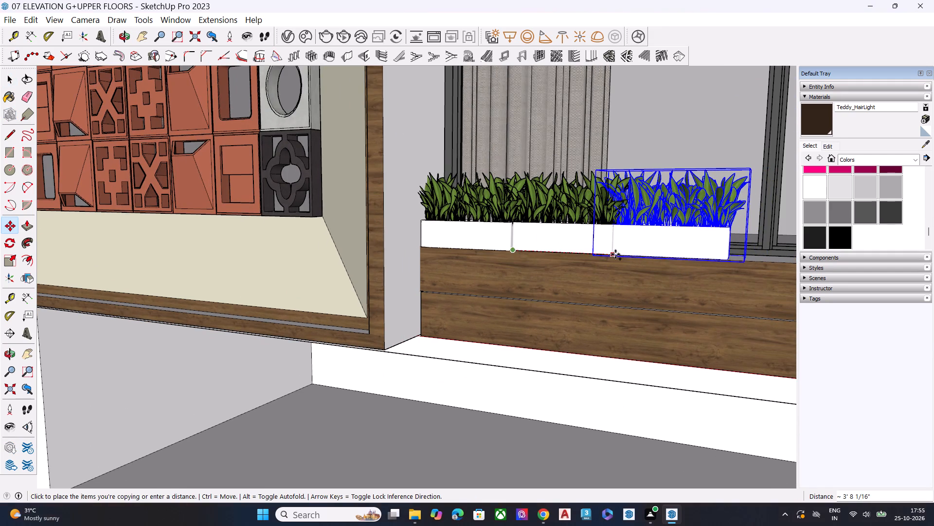
click(615, 254)
scroll(445, 265, down, 5)
scroll(570, 257, up, 9)
click(521, 269)
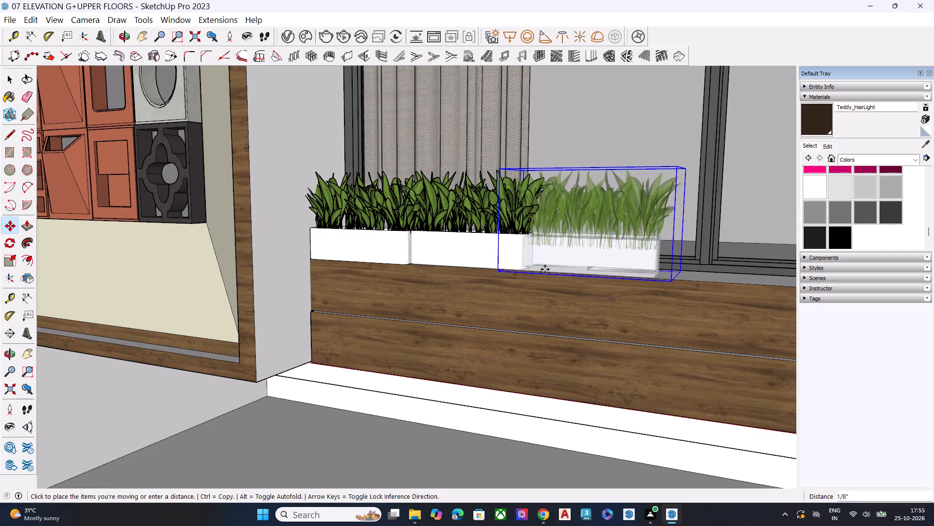
click(655, 273)
scroll(412, 279, down, 1)
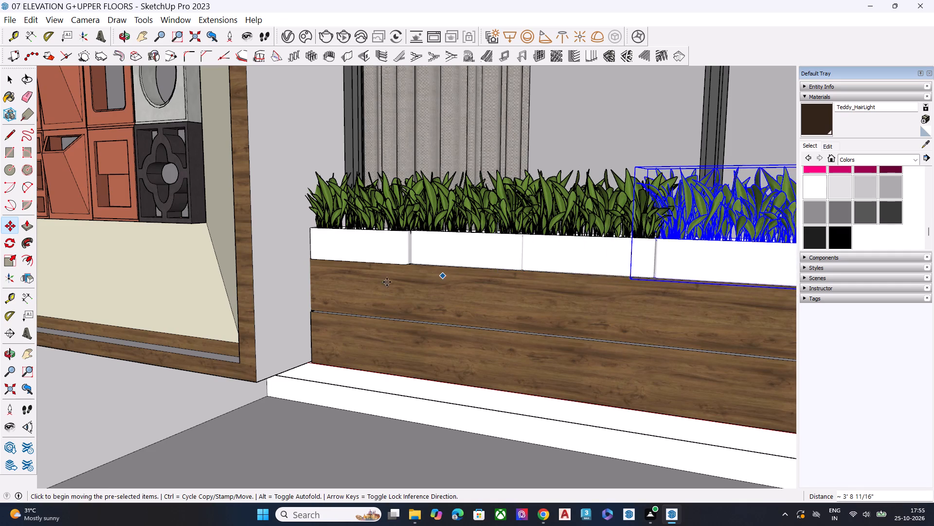
scroll(387, 282, down, 4)
scroll(615, 262, up, 7)
click(495, 288)
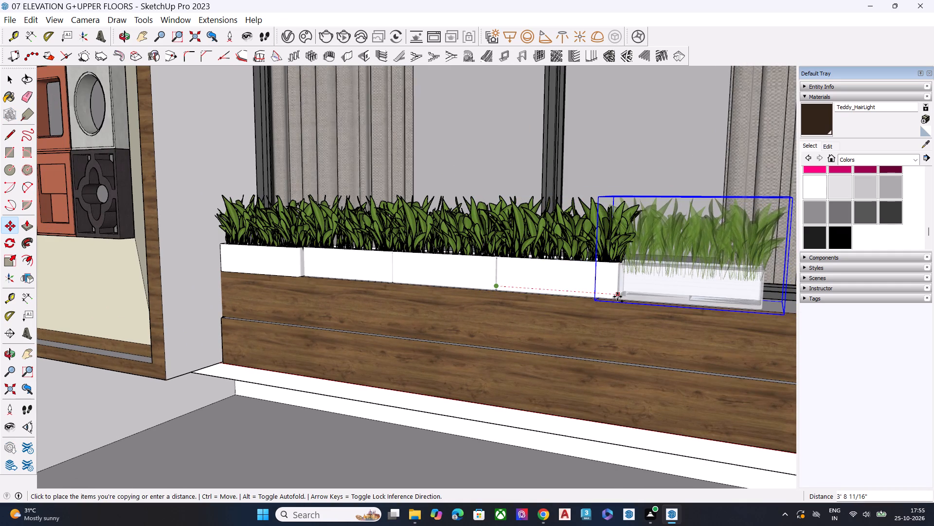
click(618, 295)
Copy the fifth planter one box length along the ledge to place a sixth box in front of the far curtain.
middle_drag(598, 310, 543, 396)
scroll(571, 393, up, 7)
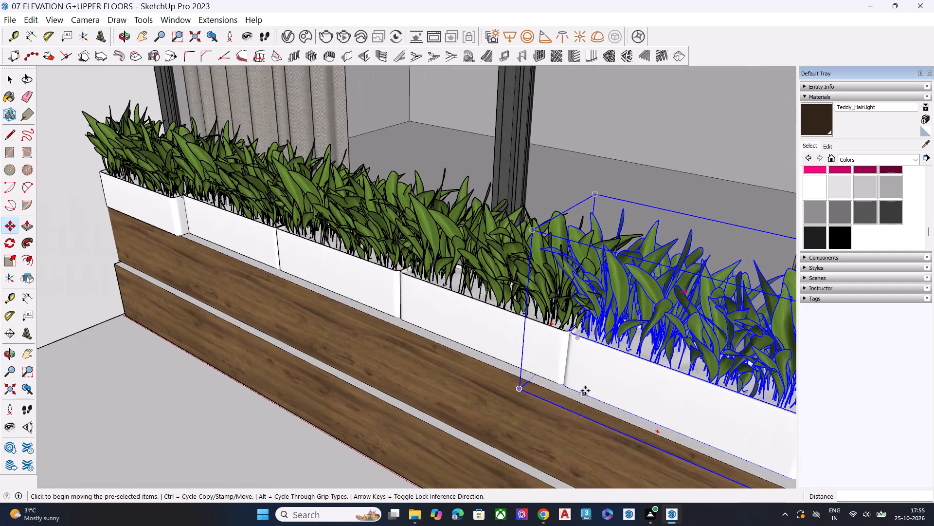
middle_drag(502, 405, 389, 355)
middle_drag(395, 352, 456, 350)
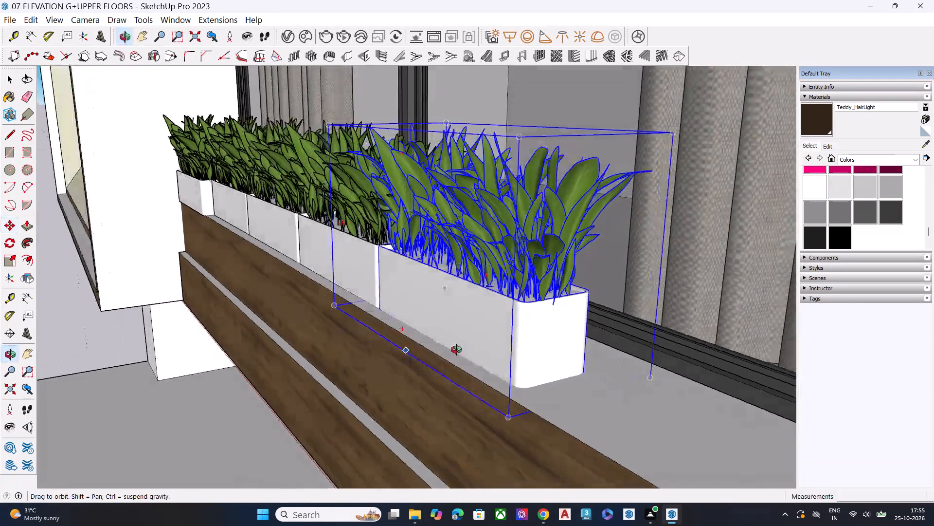
middle_drag(456, 350, 684, 345)
scroll(547, 286, up, 7)
click(493, 300)
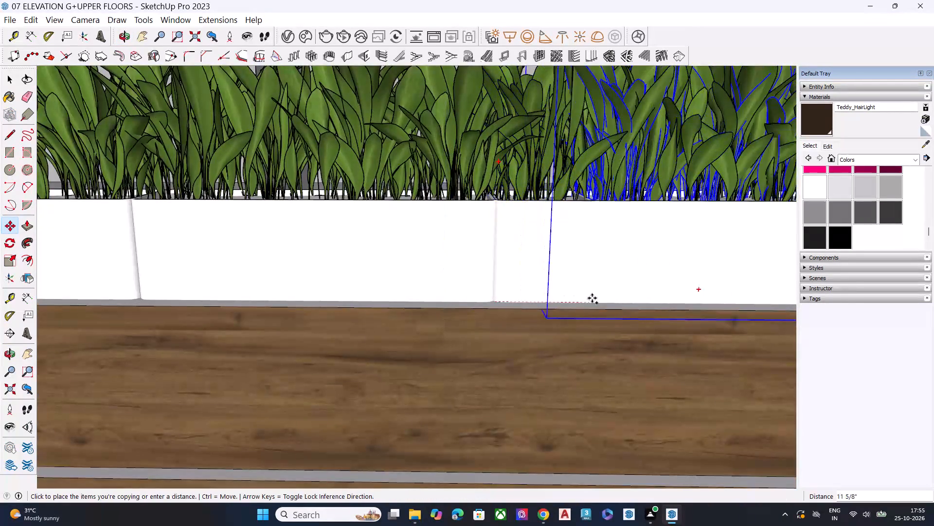
scroll(406, 297, down, 15)
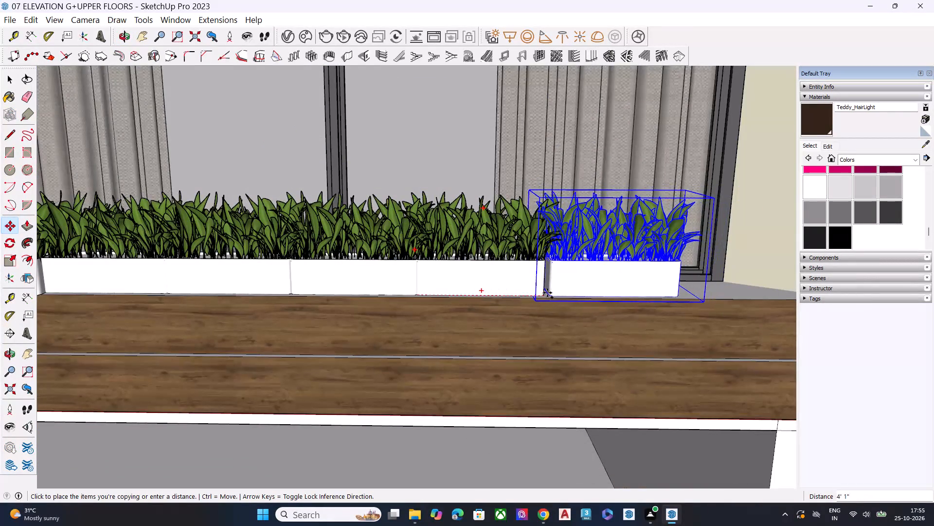
click(542, 298)
Copy the sixth planter about 3' 8" toward the outer end of the ledge to complete the row, and clear the selection.
scroll(552, 302, up, 3)
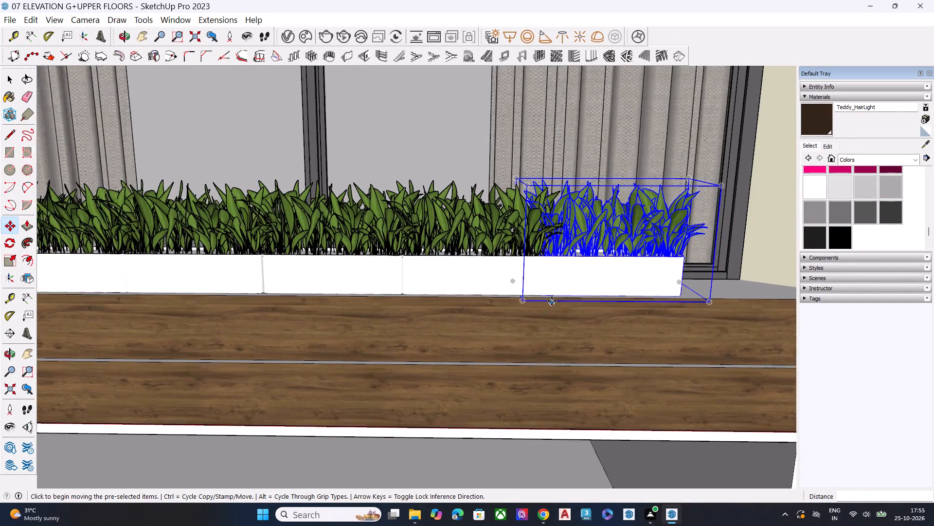
scroll(552, 301, up, 10)
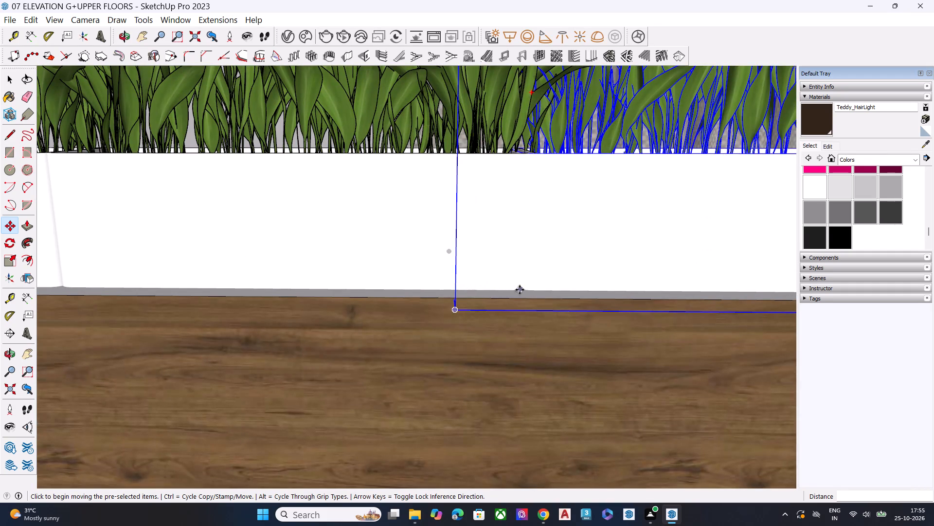
click(521, 290)
scroll(551, 293, down, 6)
scroll(592, 296, down, 8)
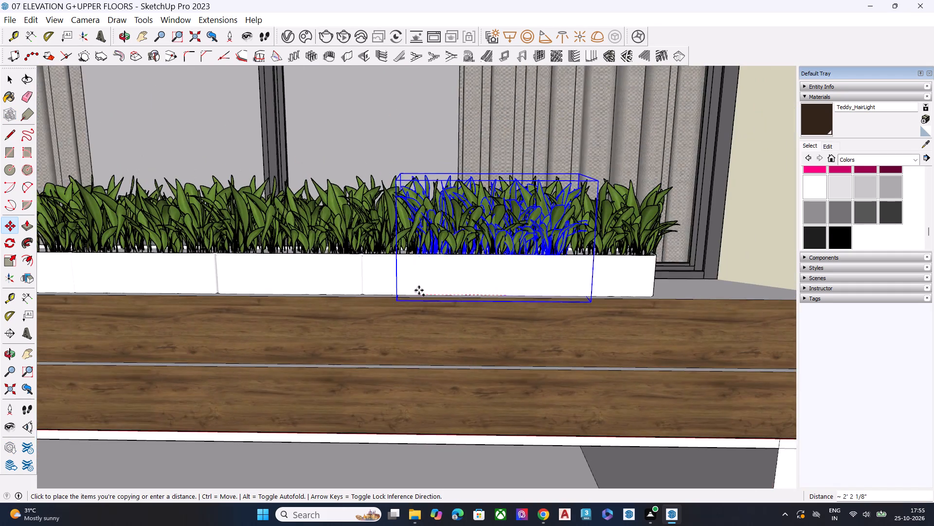
scroll(427, 289, down, 5)
scroll(647, 280, up, 3)
scroll(644, 282, down, 1)
scroll(643, 282, up, 1)
scroll(643, 283, down, 1)
scroll(640, 284, up, 1)
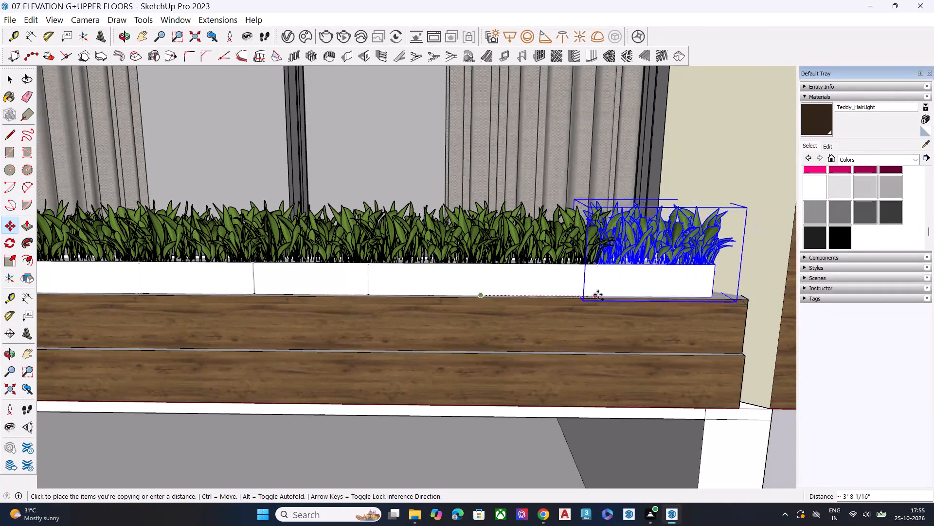
click(596, 295)
key(space)
scroll(482, 312, down, 2)
scroll(482, 312, up, 1)
scroll(482, 312, down, 5)
click(730, 376)
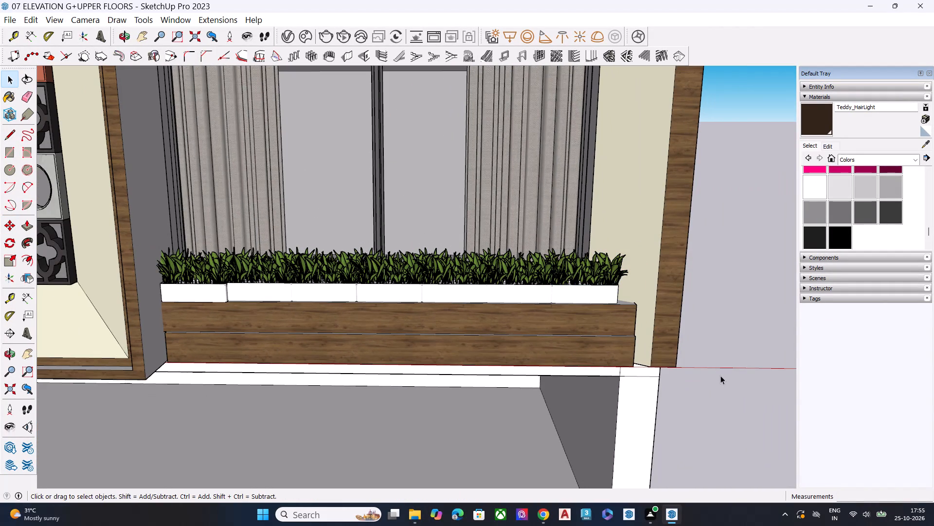
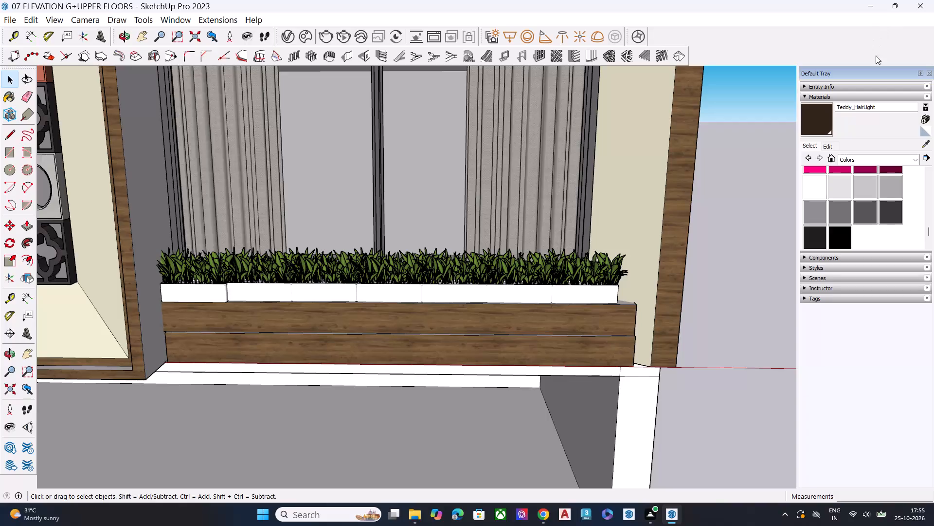
Examine the whole front elevation, from the compound wall up to the top floor.
scroll(724, 270, down, 13)
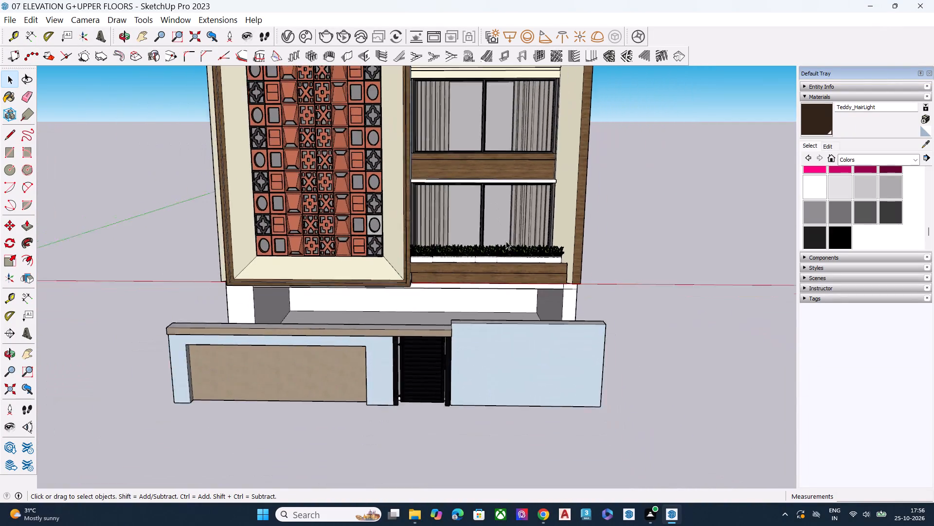
middle_drag(506, 244, 467, 152)
key(space)
scroll(469, 177, down, 14)
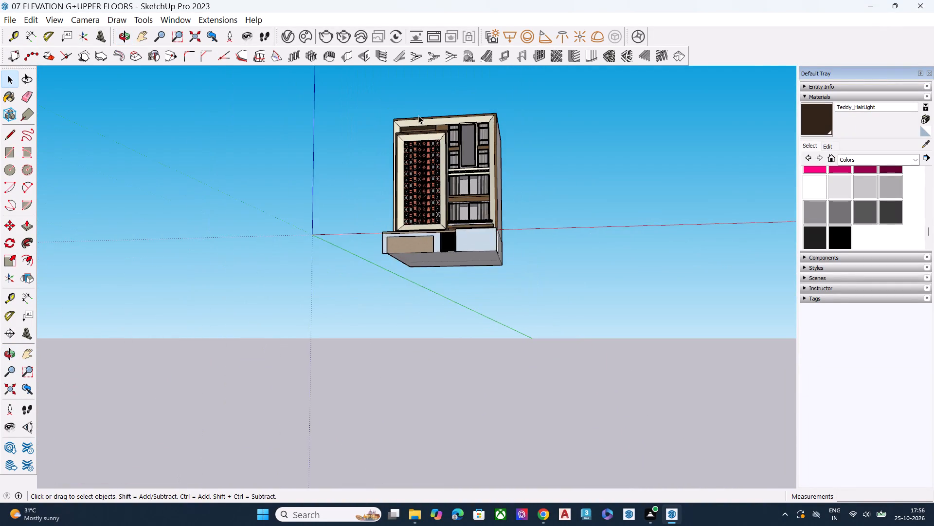
scroll(417, 111, up, 1)
scroll(417, 107, down, 1)
scroll(417, 107, up, 8)
scroll(497, 263, down, 1)
scroll(497, 263, up, 8)
scroll(553, 309, up, 4)
scroll(553, 309, down, 1)
scroll(553, 309, up, 3)
scroll(553, 287, down, 2)
scroll(553, 287, up, 3)
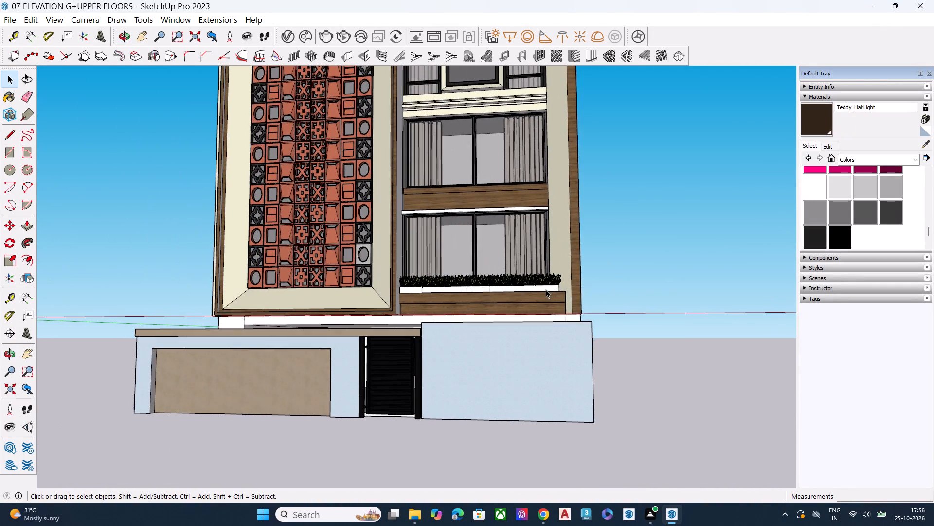
Group six adjoining planter boxes below the lowest-floor window, leaving out the one nearest the patterned tile panel.
scroll(546, 289, up, 7)
scroll(518, 289, down, 1)
scroll(516, 289, up, 7)
scroll(517, 285, down, 2)
scroll(517, 285, up, 1)
scroll(517, 285, down, 1)
scroll(517, 285, up, 3)
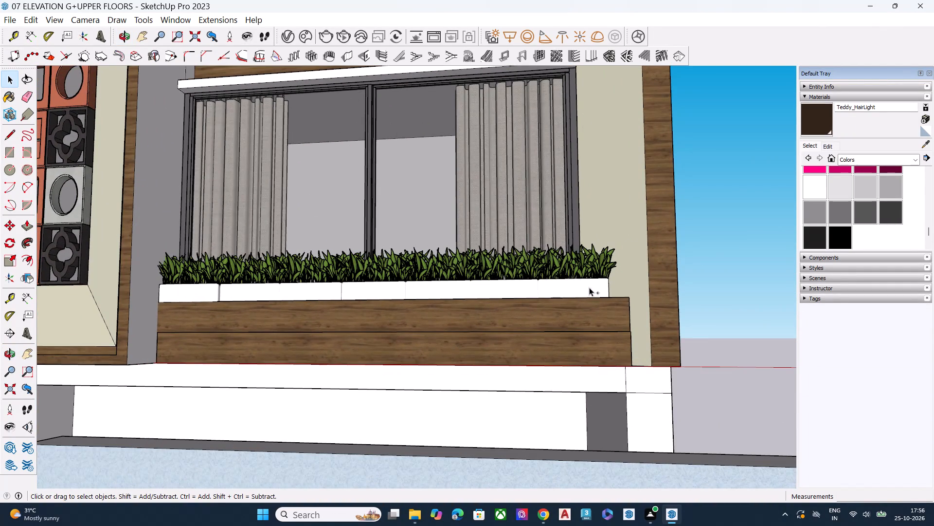
ctrl+click(589, 287)
ctrl+click(513, 284)
ctrl+click(442, 285)
ctrl+click(375, 285)
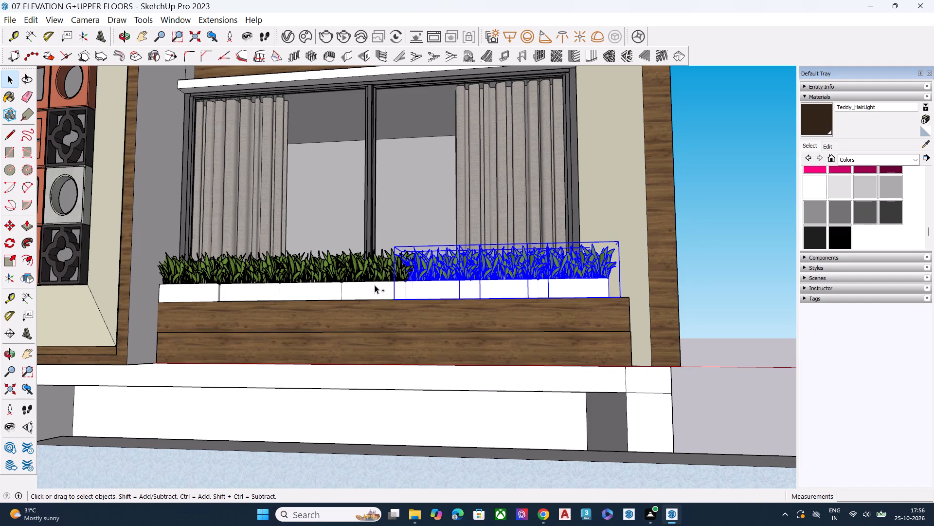
ctrl+click(324, 287)
ctrl+click(250, 288)
scroll(468, 288, up, 1)
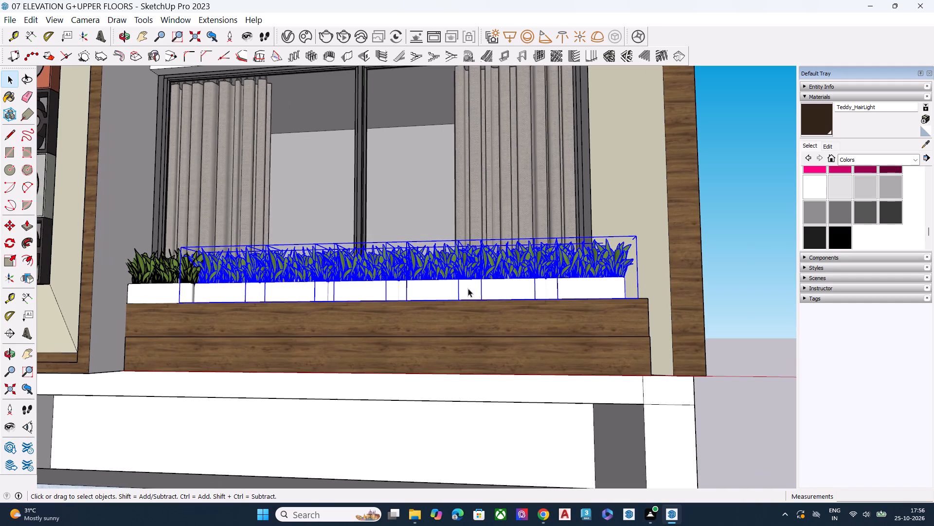
right_click(522, 273)
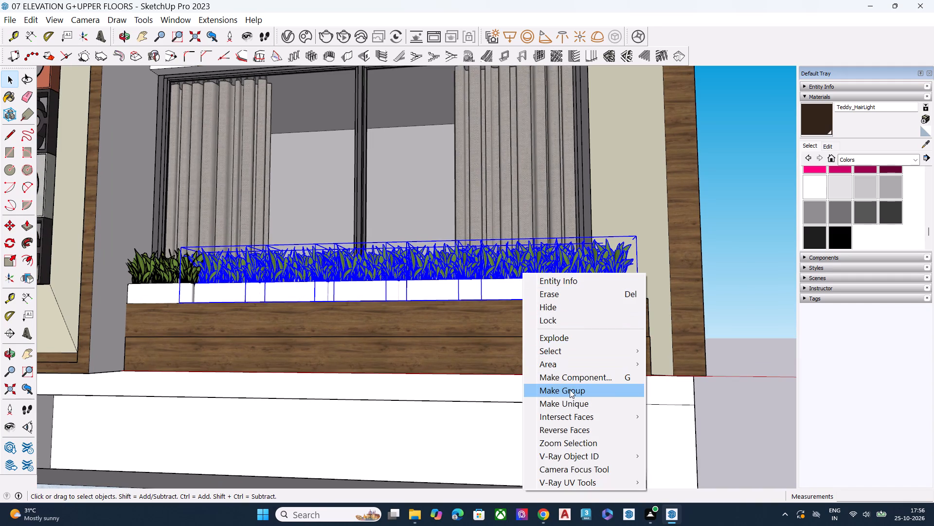
click(570, 390)
Copy the planter group from its bottom front corner onto the ledge above the patterned tile panel, ending at the corner beside the windows.
scroll(648, 304, up, 5)
middle_drag(615, 317, 578, 441)
scroll(620, 377, up, 6)
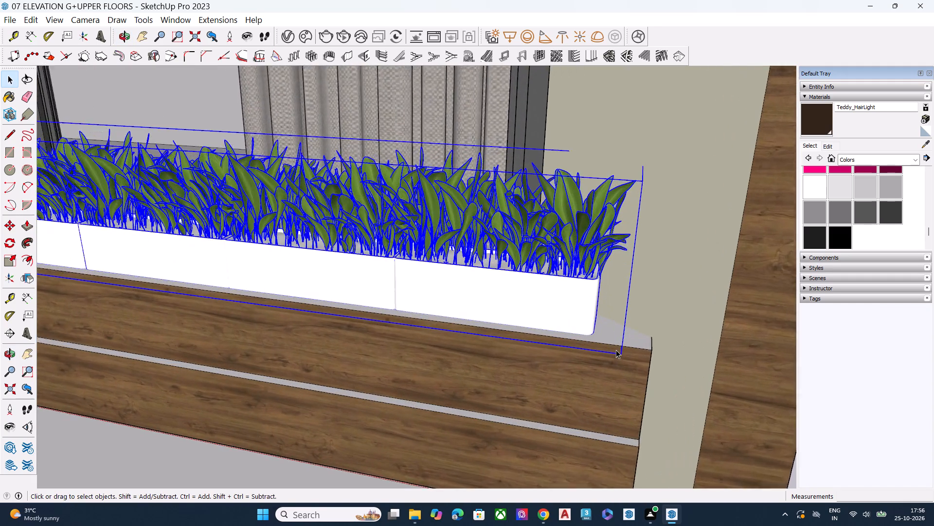
scroll(608, 348, up, 3)
key(m)
click(586, 329)
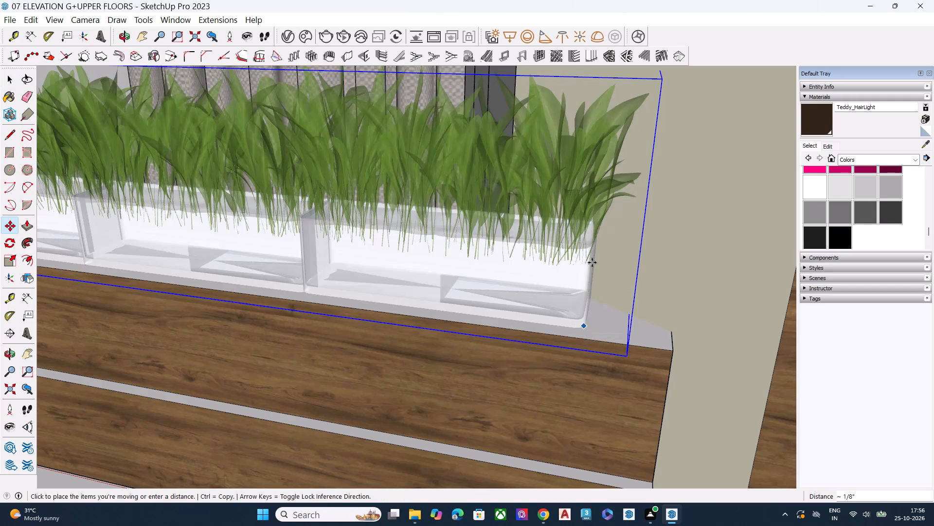
scroll(611, 262, down, 17)
scroll(685, 367, up, 1)
scroll(700, 345, down, 2)
scroll(723, 361, up, 1)
scroll(728, 364, down, 18)
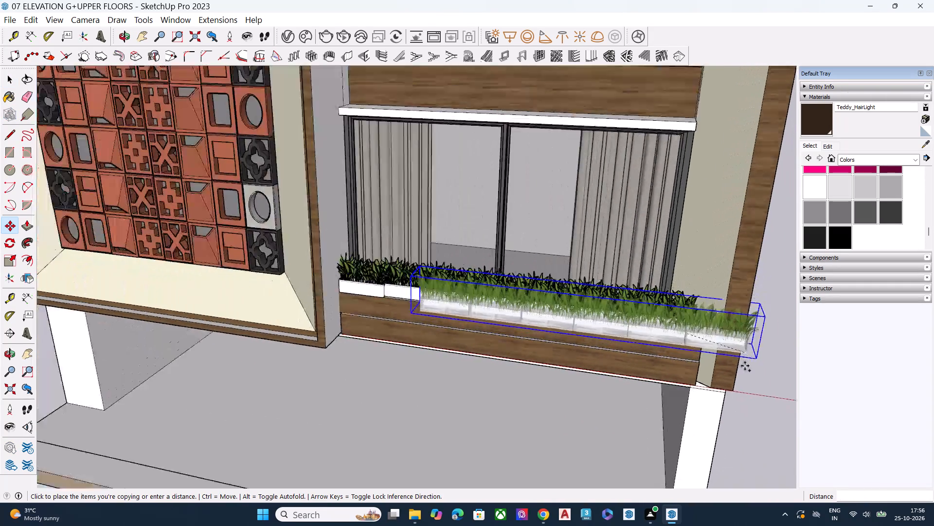
scroll(637, 263, down, 6)
scroll(543, 382, down, 7)
scroll(578, 468, down, 5)
scroll(571, 470, up, 1)
scroll(539, 469, down, 2)
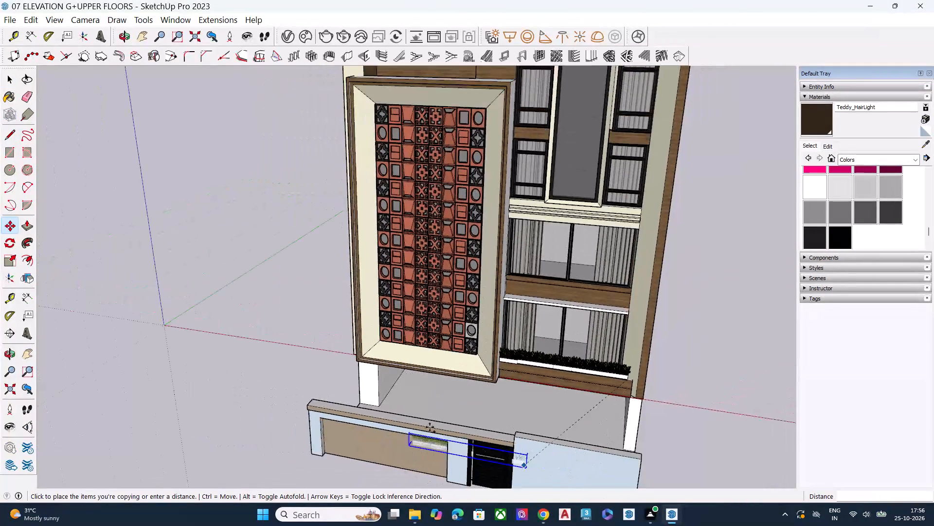
scroll(430, 427, down, 1)
scroll(549, 336, down, 8)
scroll(396, 176, up, 13)
scroll(479, 210, down, 1)
scroll(481, 216, up, 6)
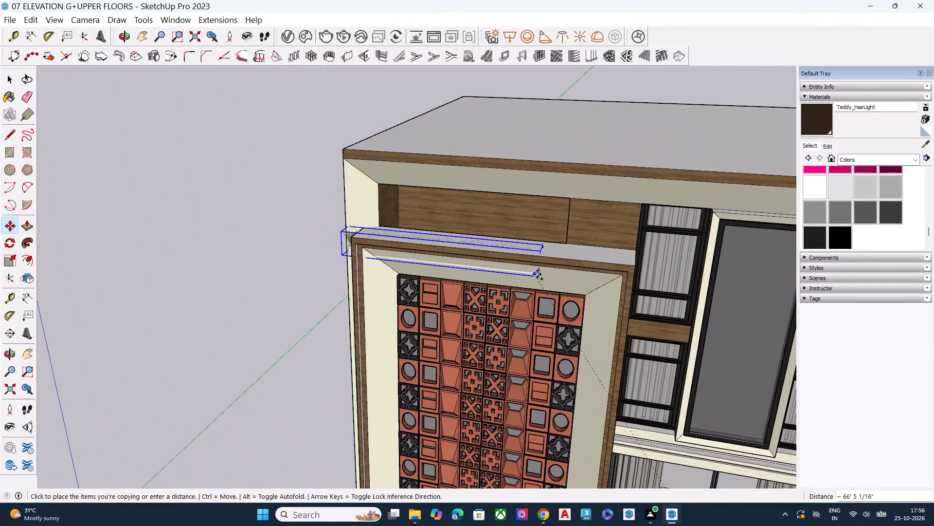
scroll(569, 259, up, 1)
scroll(569, 259, down, 1)
scroll(569, 259, up, 1)
scroll(569, 259, down, 2)
scroll(569, 259, up, 4)
click(668, 269)
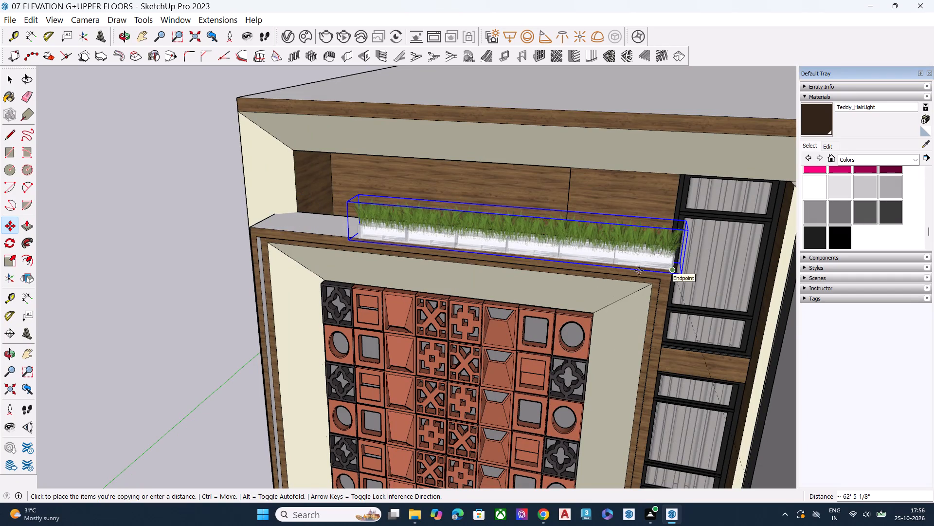
Scale the copied planter group lengthwise along the red axis by about 1.40 to span the ledge.
middle_drag(356, 240, 389, 232)
key(s)
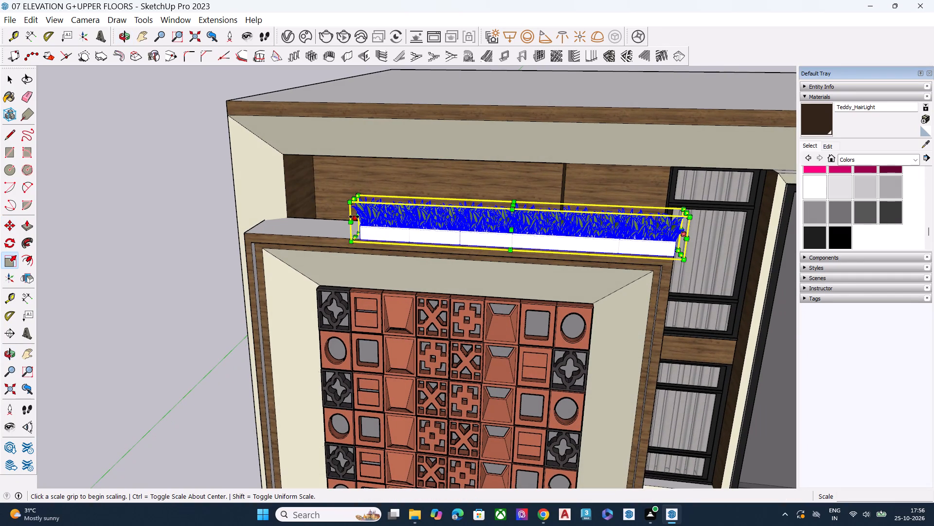
click(354, 217)
click(238, 234)
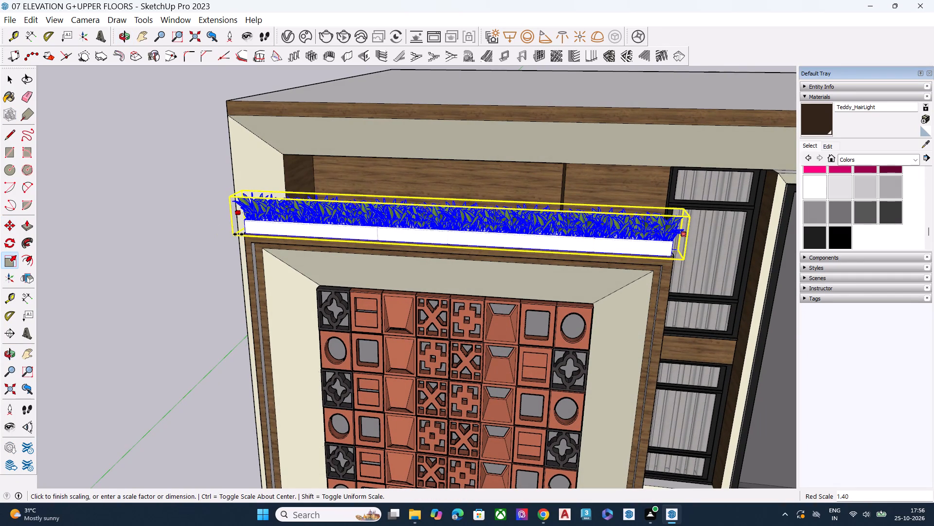
key(space)
Shorten the ledge planter group slightly along the red axis so its outer end lines up with the tile panel's wooden frame.
middle_drag(269, 235, 349, 190)
scroll(288, 191, up, 7)
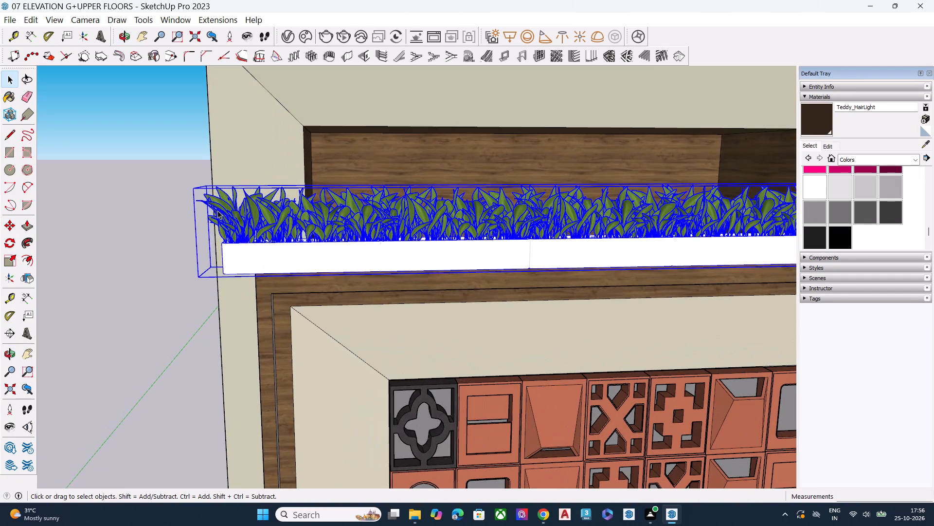
key(s)
click(203, 230)
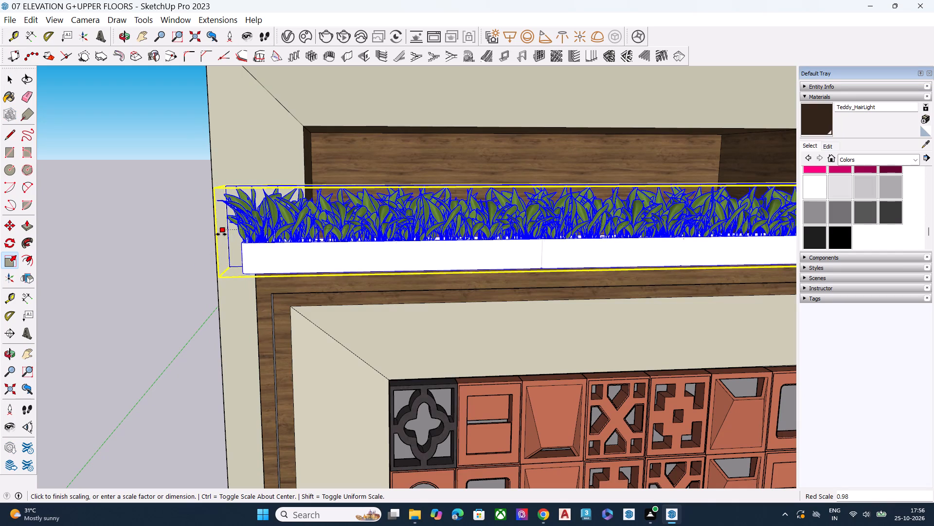
click(235, 238)
key(space)
click(195, 296)
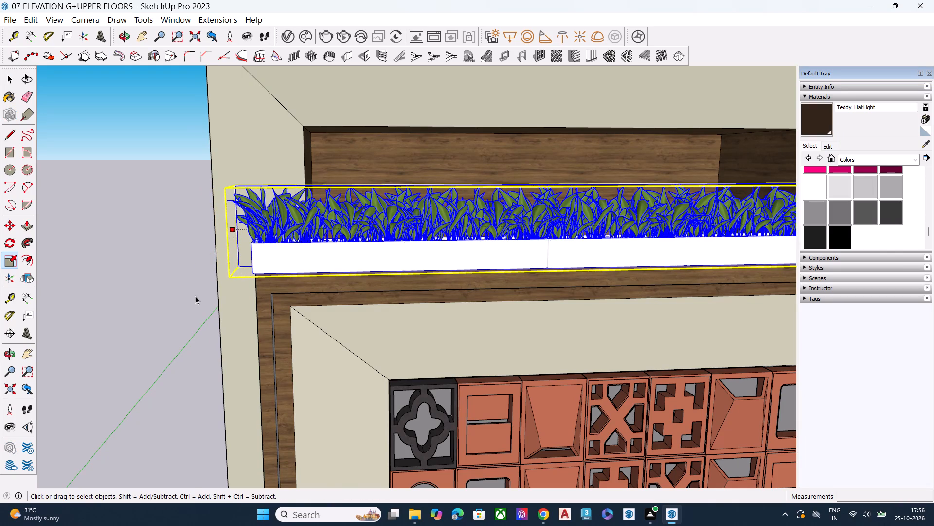
Review the front elevation from several angles and distances, checking the new ledge planter against the rest of the facade.
scroll(133, 229, down, 5)
scroll(155, 224, up, 2)
scroll(172, 226, down, 2)
scroll(215, 230, up, 1)
scroll(241, 231, down, 10)
scroll(551, 347, up, 1)
middle_drag(551, 347, 477, 277)
scroll(441, 263, down, 1)
scroll(439, 261, up, 2)
scroll(322, 240, down, 4)
scroll(317, 248, up, 1)
scroll(317, 250, down, 5)
scroll(443, 284, up, 1)
scroll(444, 285, down, 5)
middle_drag(481, 376, 491, 402)
scroll(478, 432, up, 8)
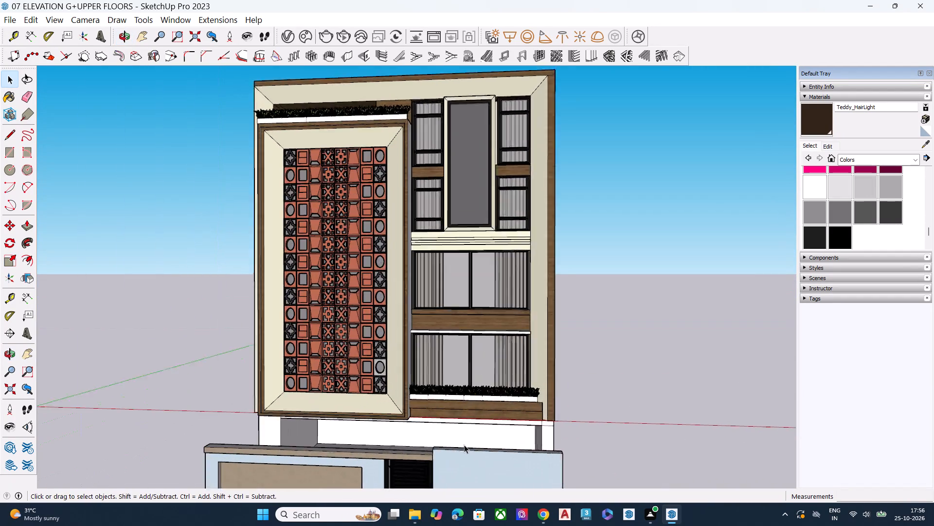
middle_drag(419, 318, 477, 301)
scroll(477, 301, up, 1)
scroll(478, 318, down, 7)
scroll(361, 248, up, 2)
middle_drag(343, 177, 338, 155)
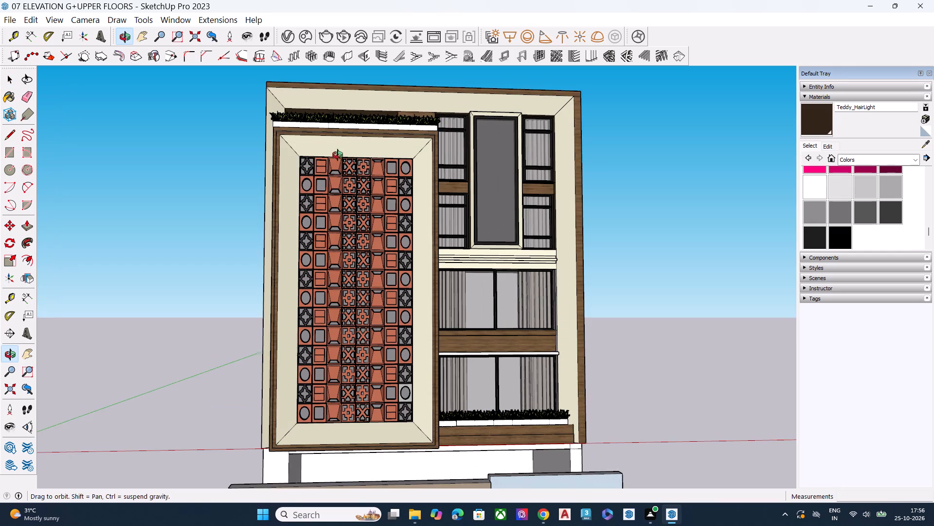
middle_drag(338, 155, 336, 150)
middle_drag(333, 137, 331, 130)
scroll(377, 150, up, 6)
scroll(284, 233, down, 5)
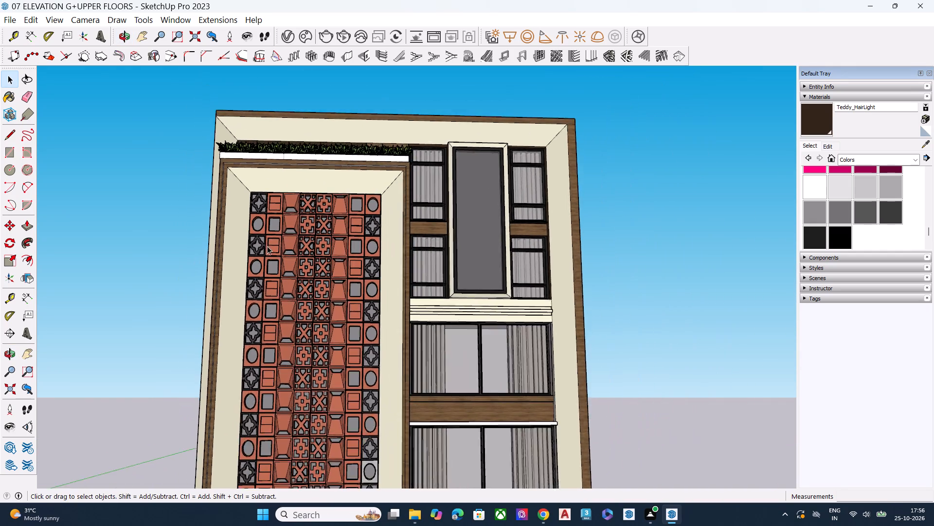
scroll(267, 246, down, 1)
scroll(354, 299, up, 2)
scroll(319, 295, down, 1)
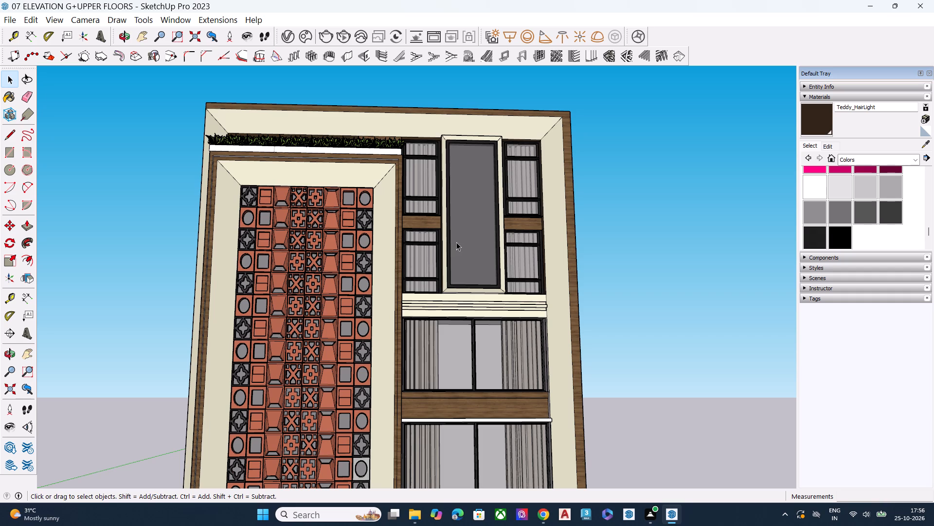
scroll(455, 248, down, 6)
key(space)
middle_drag(545, 288, 537, 340)
key(space)
double_click(579, 330)
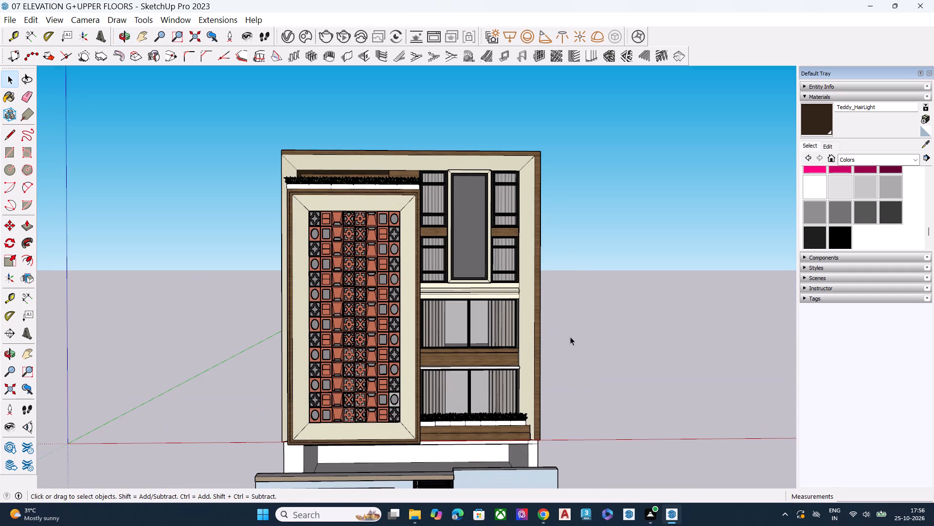
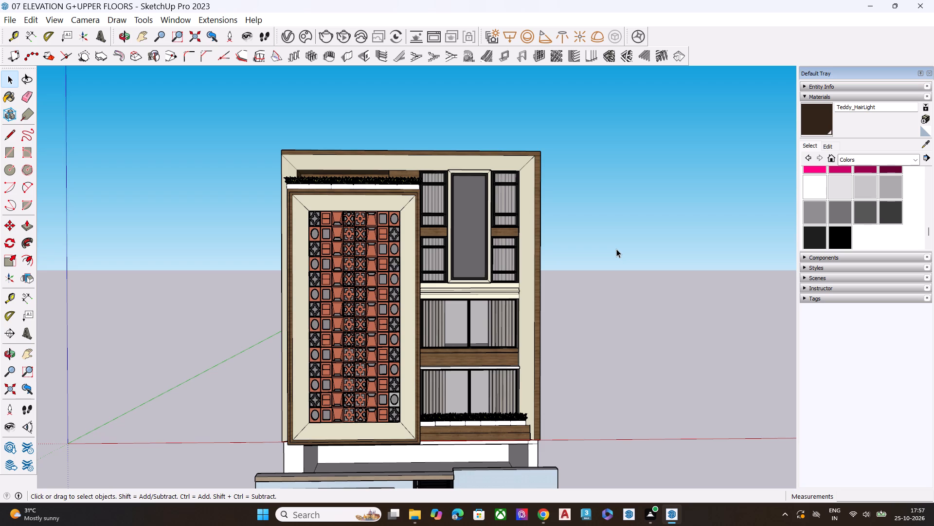
Scale the ledge planter group above the tile panel by about 1.7 along the green axis, deepening it toward the wall.
scroll(427, 323, up, 1)
scroll(431, 319, down, 7)
middle_drag(438, 353, 434, 359)
key(space)
scroll(392, 386, down, 1)
scroll(392, 386, up, 3)
middle_drag(385, 379, 390, 360)
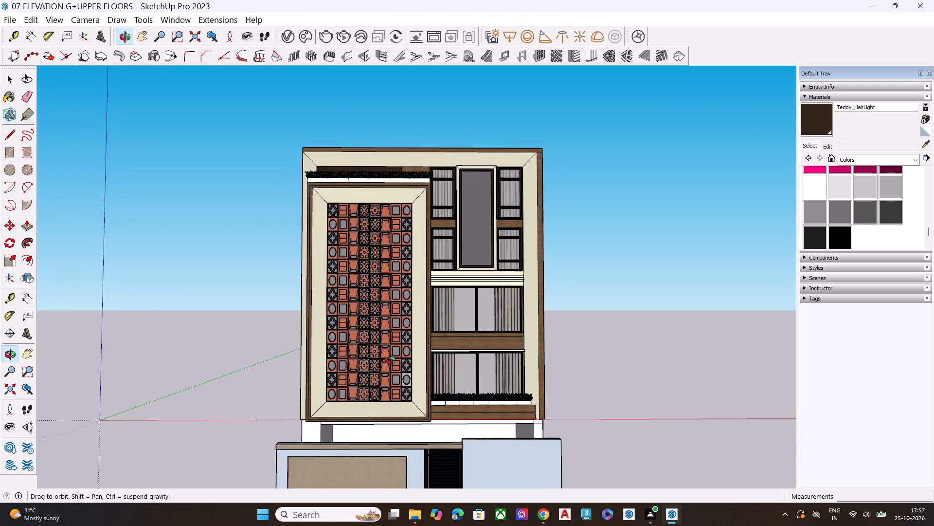
middle_drag(390, 360, 643, 460)
scroll(383, 217, down, 1)
scroll(383, 214, up, 11)
scroll(372, 202, down, 4)
scroll(368, 207, up, 2)
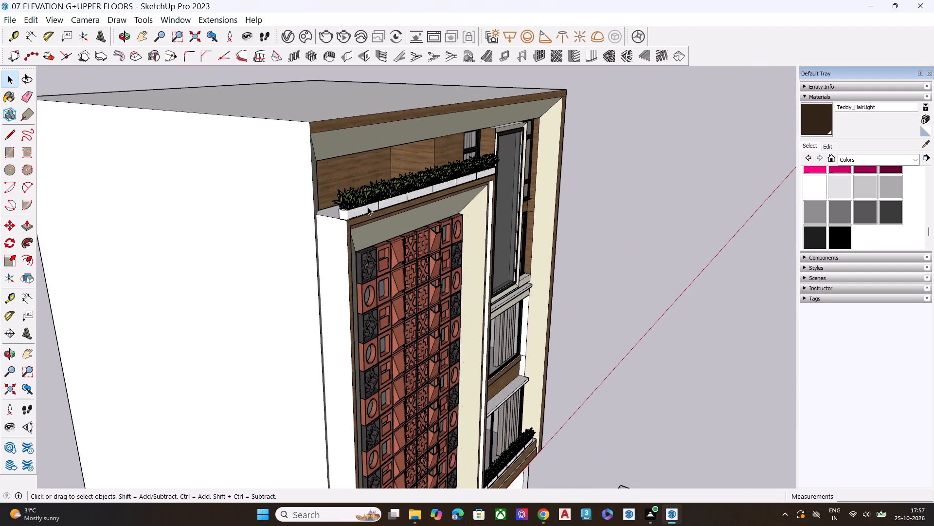
click(367, 210)
middle_drag(393, 238, 455, 344)
key(s)
scroll(428, 230, up, 5)
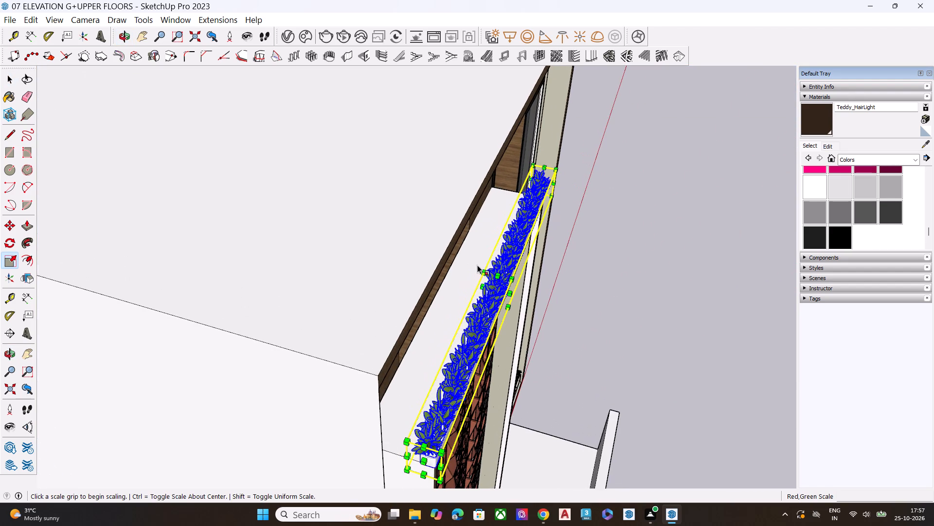
click(483, 290)
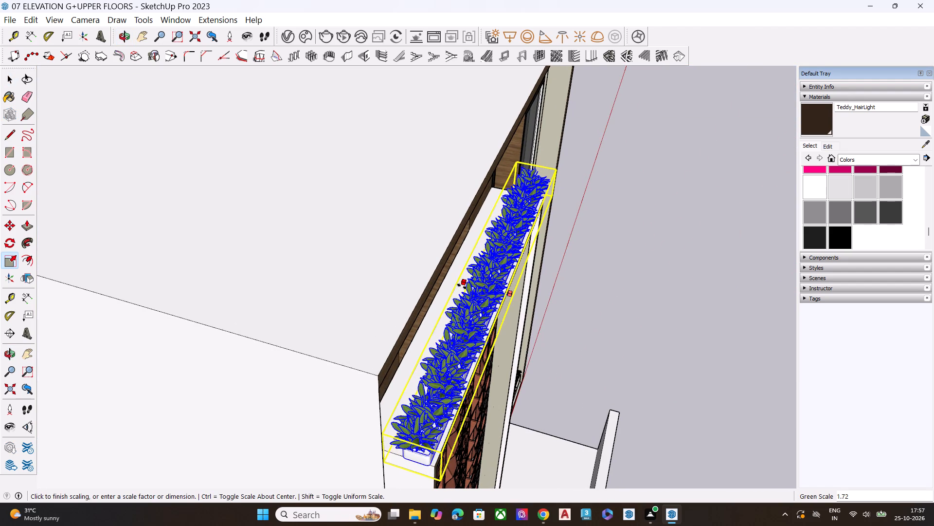
click(458, 286)
key(space)
Move the ledge planter group from its bottom front corner toward the ledge's front edge.
middle_drag(460, 401, 472, 347)
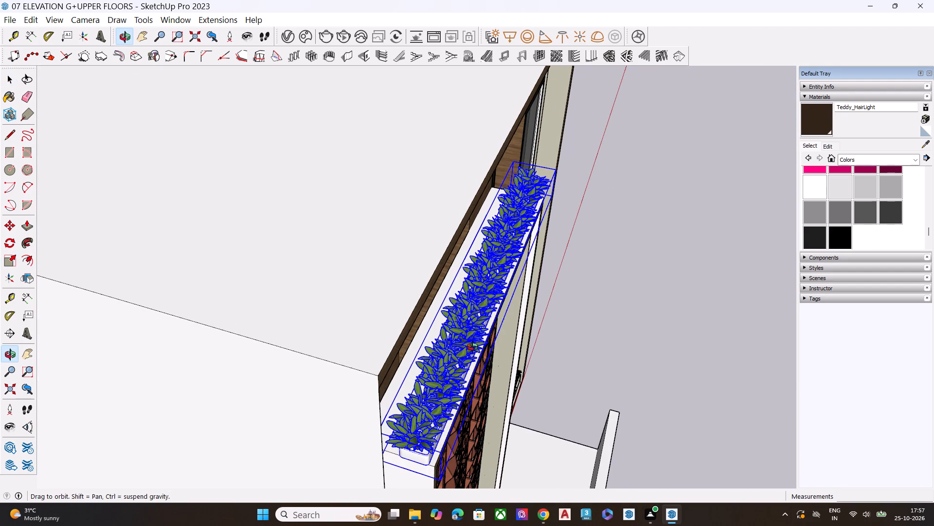
middle_drag(472, 347, 494, 315)
scroll(487, 320, up, 9)
key(m)
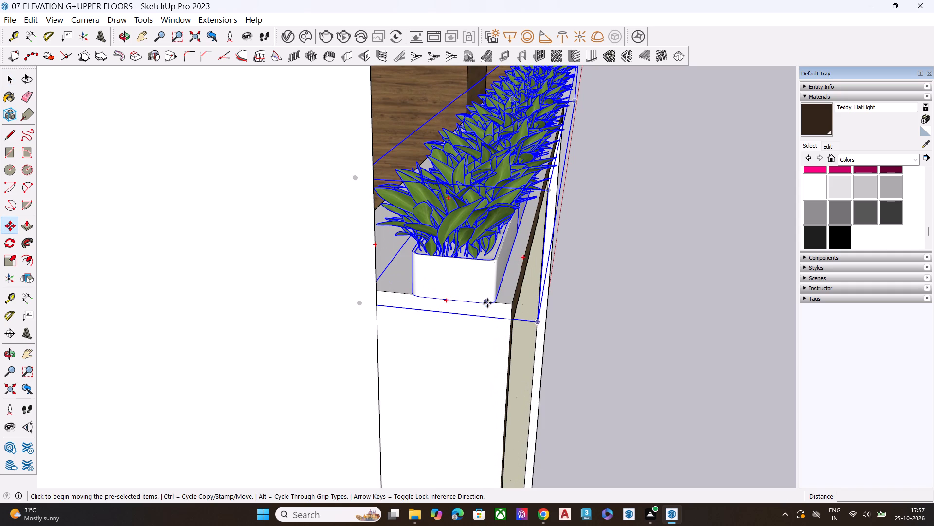
click(488, 303)
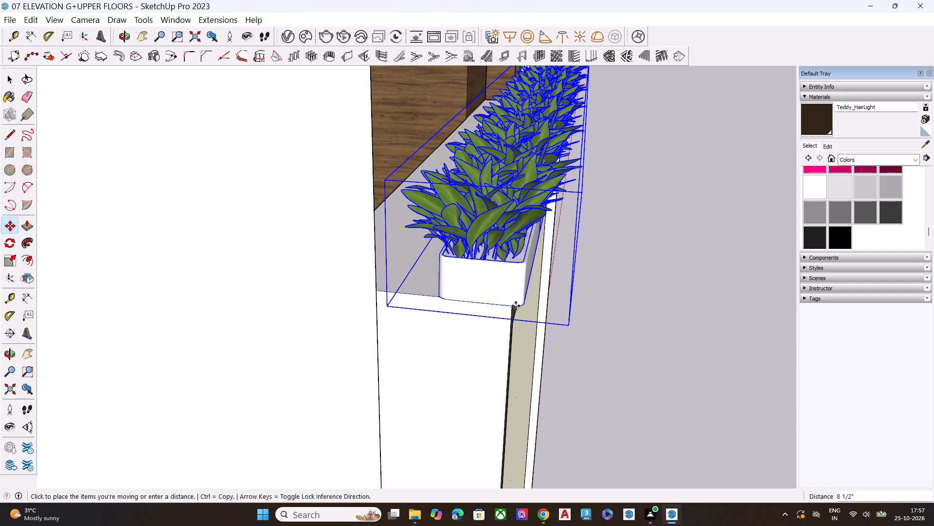
click(504, 304)
key(space)
click(619, 295)
Scale the ledge planter group upward along the blue axis so the greenery fills the opening beneath the building's top frame.
middle_drag(592, 312, 314, 237)
scroll(269, 213, down, 17)
middle_drag(355, 266, 260, 266)
scroll(251, 212, up, 4)
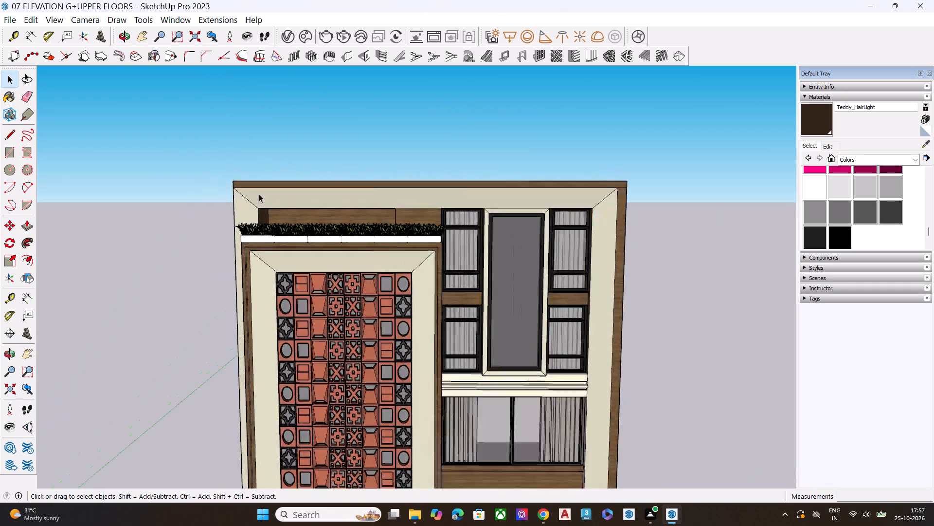
scroll(259, 194, up, 1)
scroll(259, 194, down, 2)
scroll(259, 194, up, 2)
middle_drag(285, 258, 536, 310)
scroll(536, 306, up, 9)
click(374, 251)
middle_drag(417, 253, 468, 299)
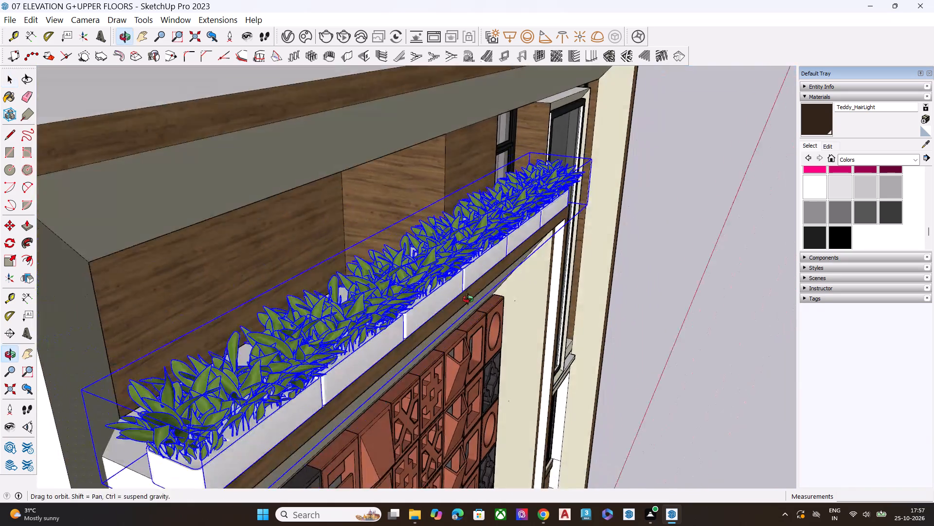
middle_drag(468, 299, 469, 301)
key(s)
click(468, 257)
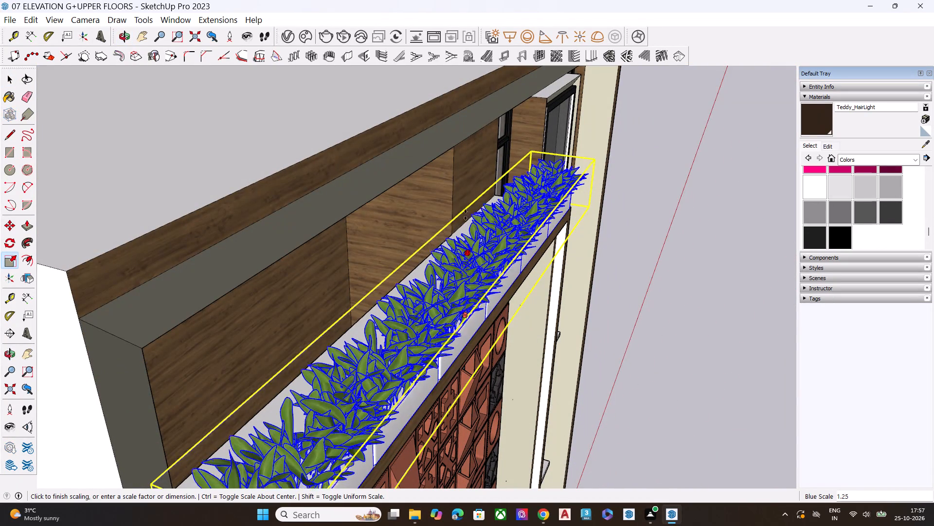
click(461, 170)
key(space)
middle_drag(608, 265, 432, 166)
scroll(406, 166, up, 1)
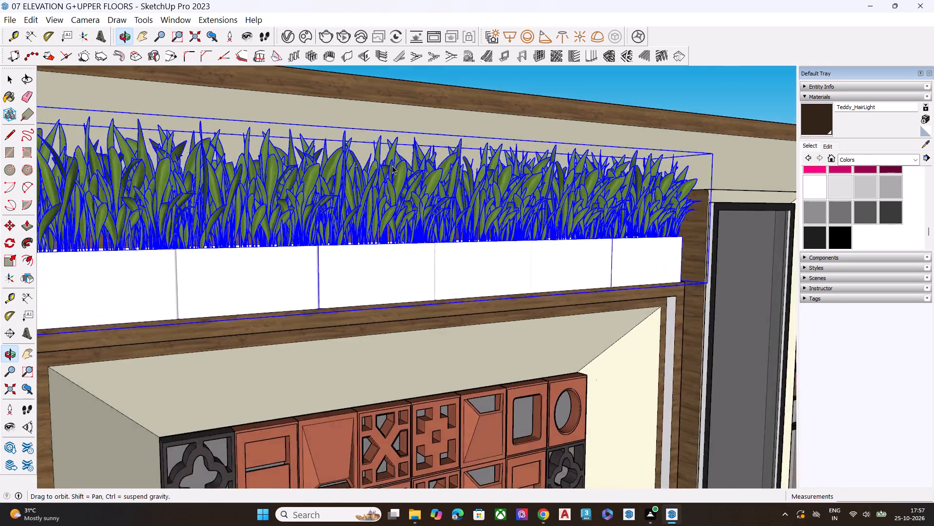
scroll(392, 166, up, 1)
scroll(246, 162, down, 7)
scroll(242, 177, up, 4)
scroll(243, 180, down, 6)
scroll(341, 187, down, 10)
click(727, 296)
Examine the whole front elevation from several angles, comparing the enlarged ledge planter with the tile panel and balcony planters.
scroll(376, 249, down, 5)
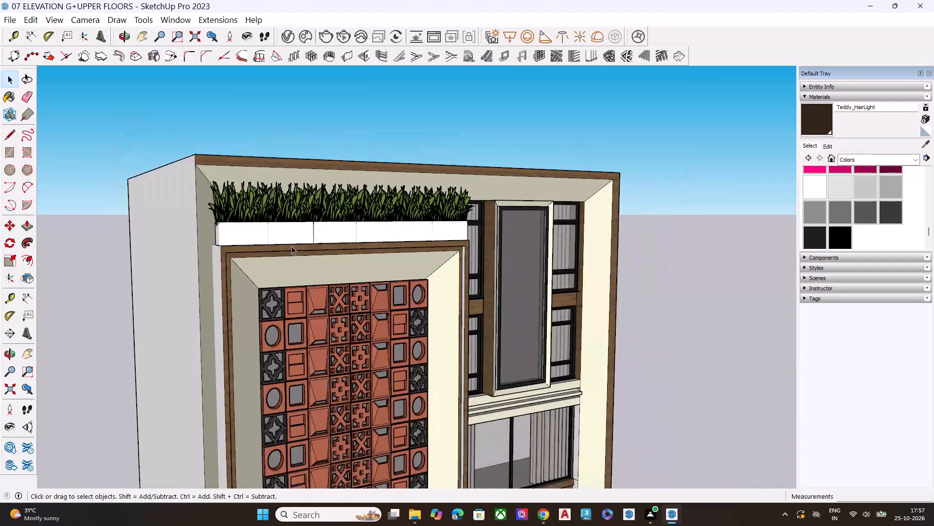
scroll(291, 246, down, 4)
middle_drag(528, 307, 372, 309)
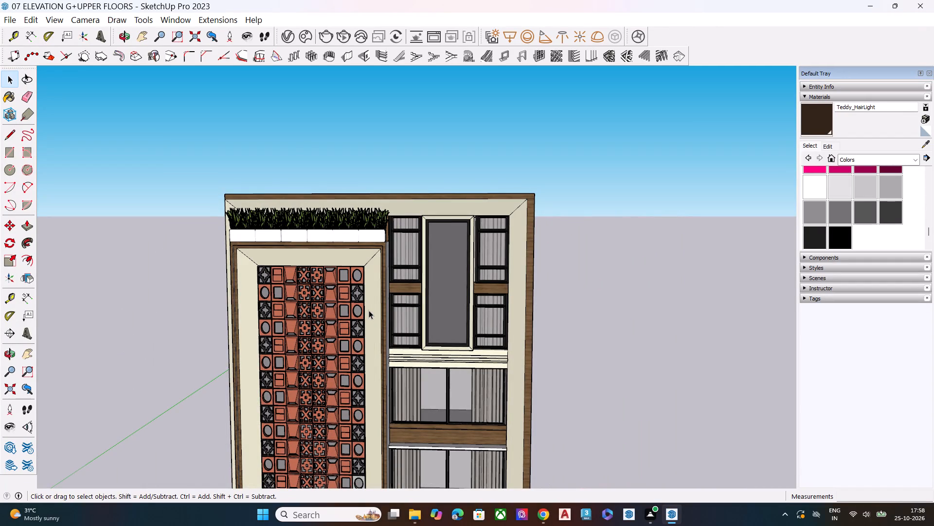
scroll(378, 240, down, 5)
scroll(380, 400, up, 2)
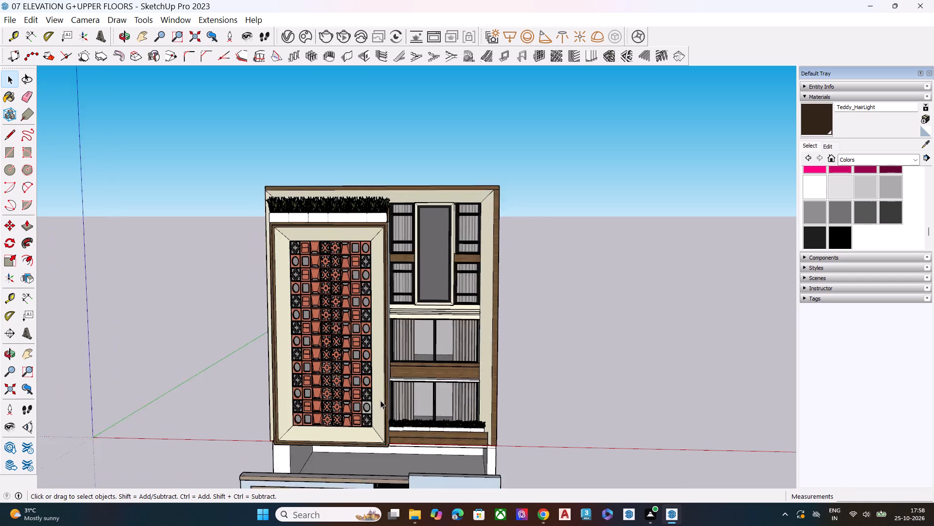
scroll(380, 400, up, 6)
middle_drag(384, 374, 396, 331)
scroll(385, 309, down, 4)
middle_drag(294, 336, 413, 332)
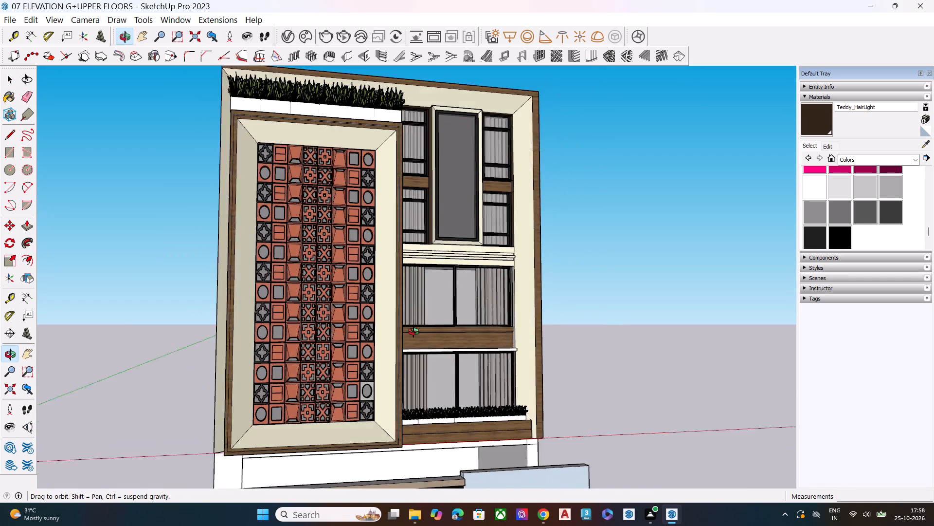
middle_drag(413, 332, 490, 328)
scroll(395, 371, up, 9)
scroll(288, 295, up, 9)
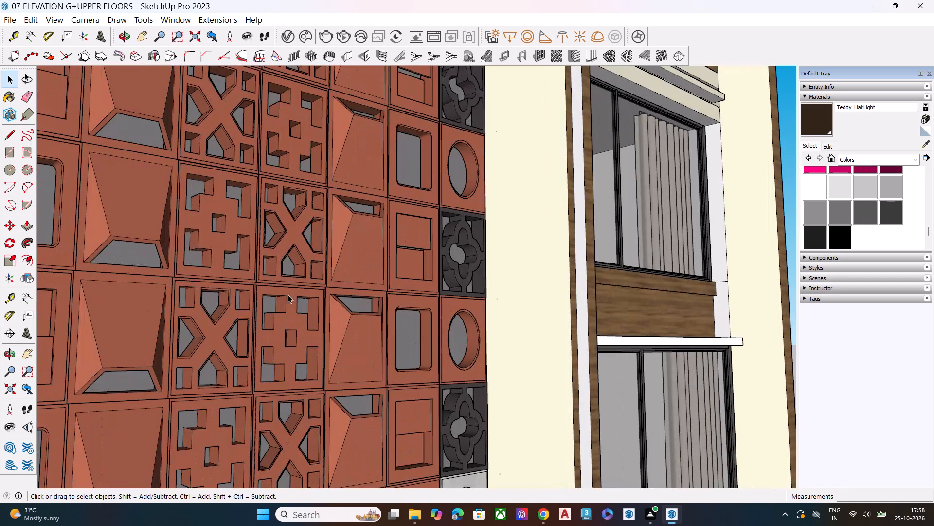
scroll(338, 270, down, 7)
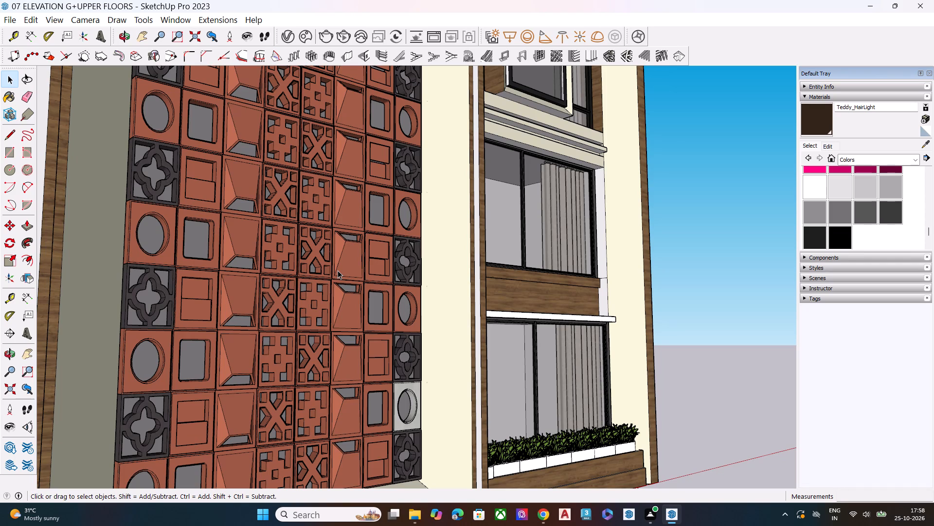
scroll(346, 226, down, 6)
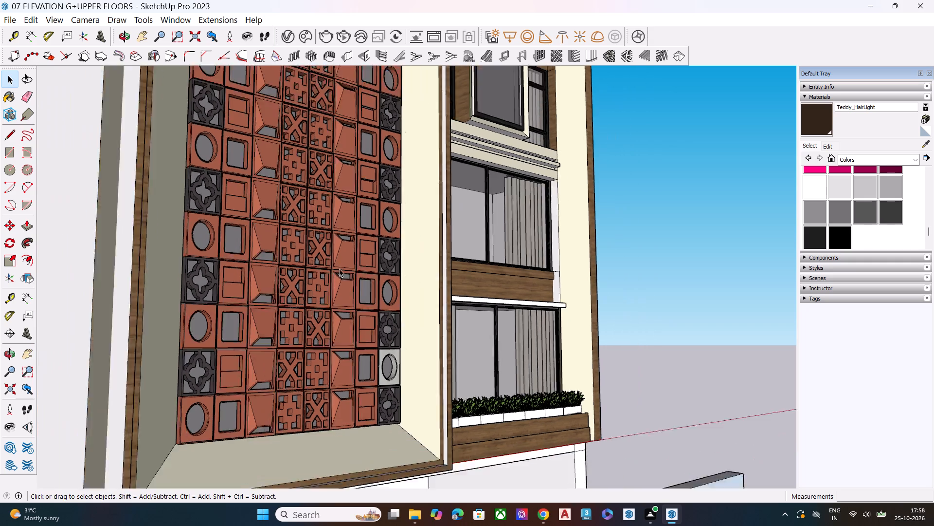
scroll(339, 268, down, 3)
key(space)
key(space)
middle_drag(461, 285, 454, 313)
key(space)
scroll(465, 307, down, 1)
scroll(467, 308, up, 1)
scroll(472, 312, down, 1)
scroll(474, 313, up, 1)
scroll(484, 332, down, 3)
middle_drag(469, 366, 387, 378)
key(space)
scroll(325, 262, down, 4)
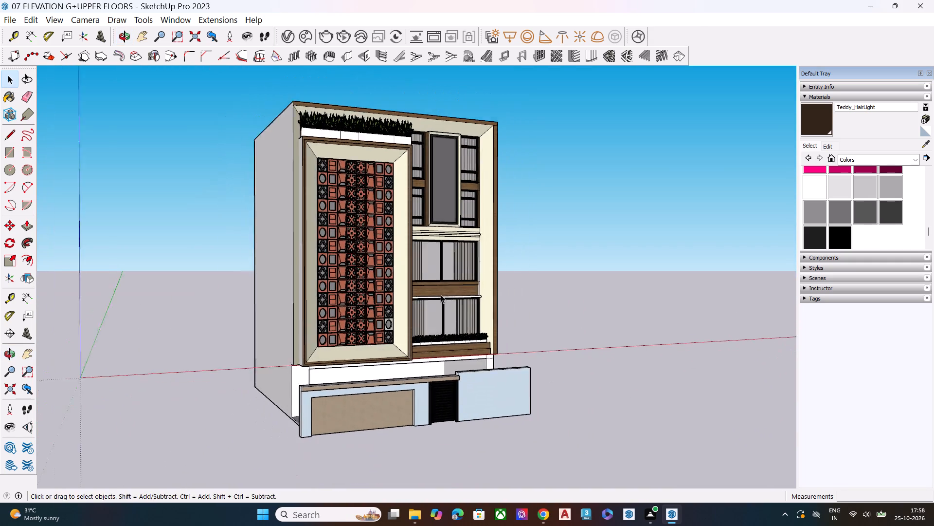
Delete the separate short planter piece at the tile-panel end of the lowest balcony's planter row.
middle_drag(466, 299, 285, 306)
middle_drag(440, 303, 305, 303)
scroll(379, 311, up, 4)
scroll(391, 319, down, 2)
scroll(393, 322, up, 5)
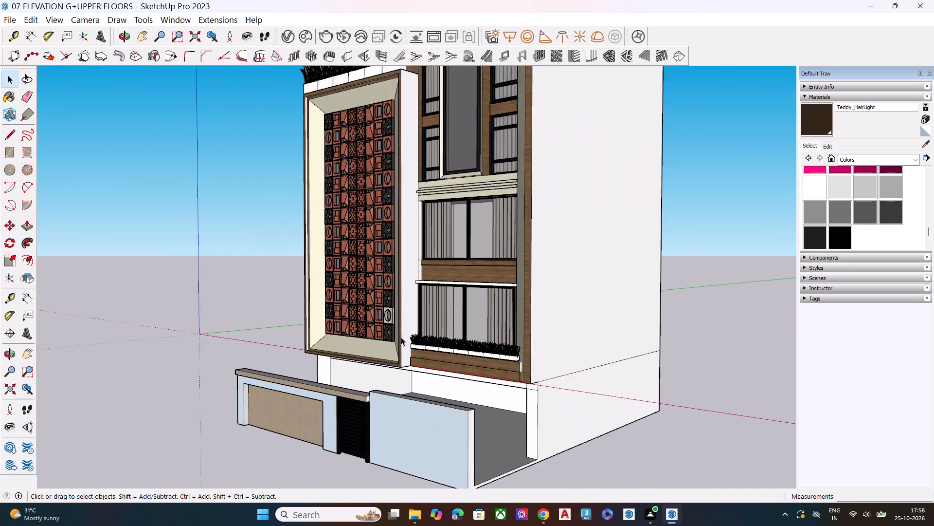
scroll(531, 360, up, 3)
scroll(535, 360, down, 1)
scroll(535, 360, up, 6)
click(523, 364)
scroll(460, 359, up, 7)
scroll(286, 330, up, 2)
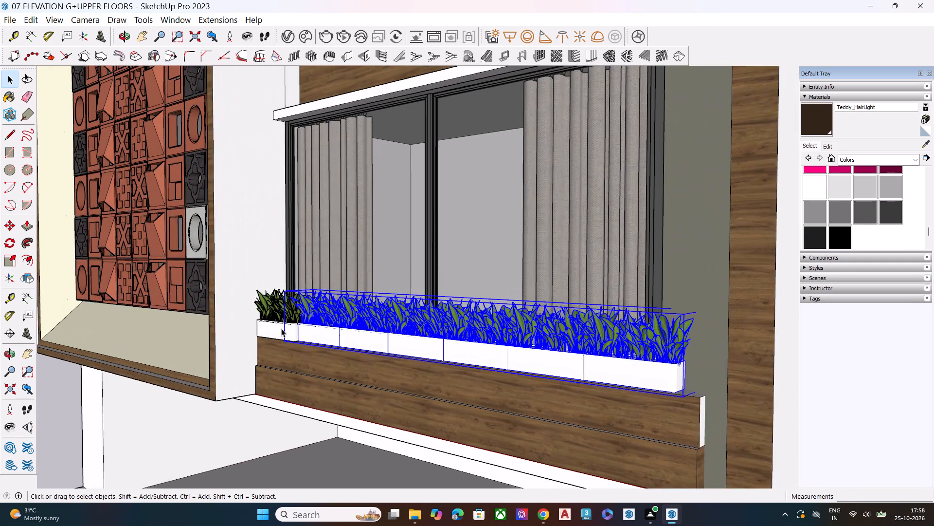
scroll(281, 328, up, 5)
click(284, 330)
key(Delete)
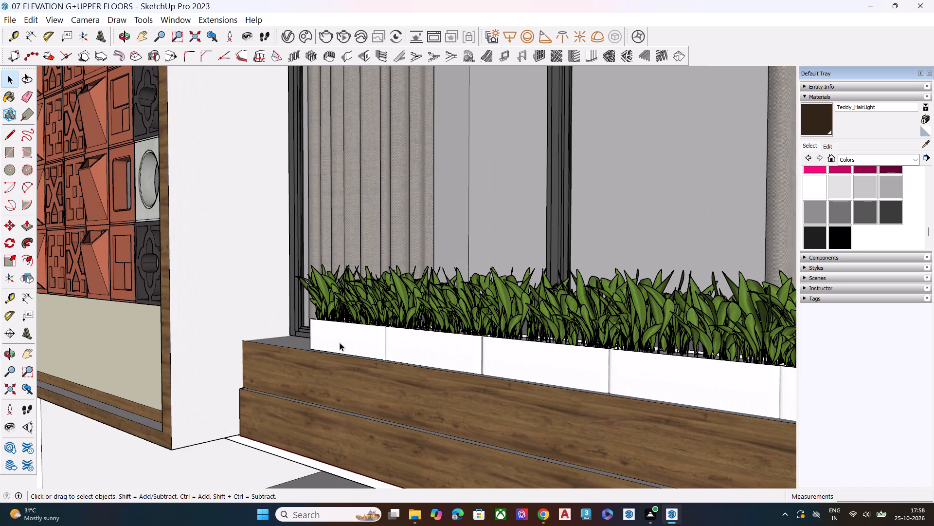
Scale the remaining balcony planter group along the red axis by about 1.14 to reach the balcony ledge's tile-panel end.
click(370, 346)
scroll(298, 334, down, 2)
scroll(296, 334, up, 1)
scroll(296, 334, down, 2)
middle_drag(306, 347, 461, 395)
key(s)
scroll(401, 355, up, 4)
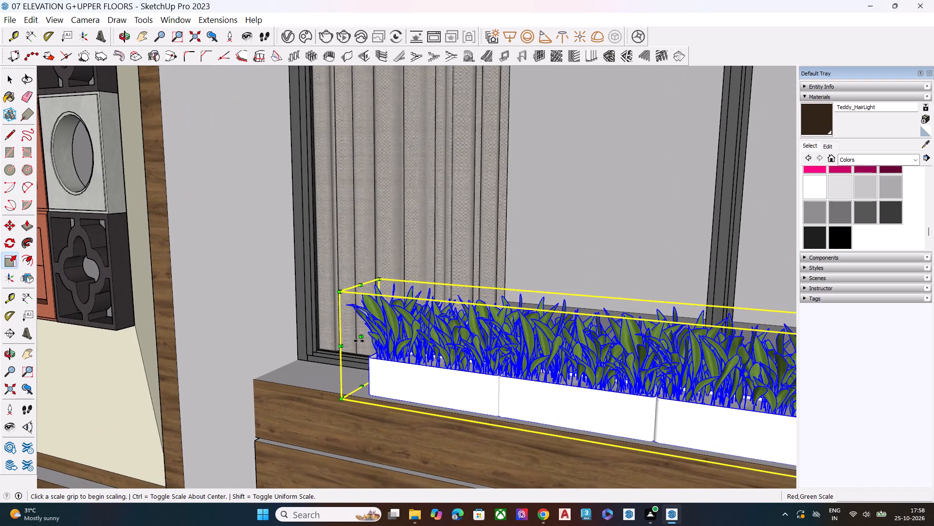
click(359, 340)
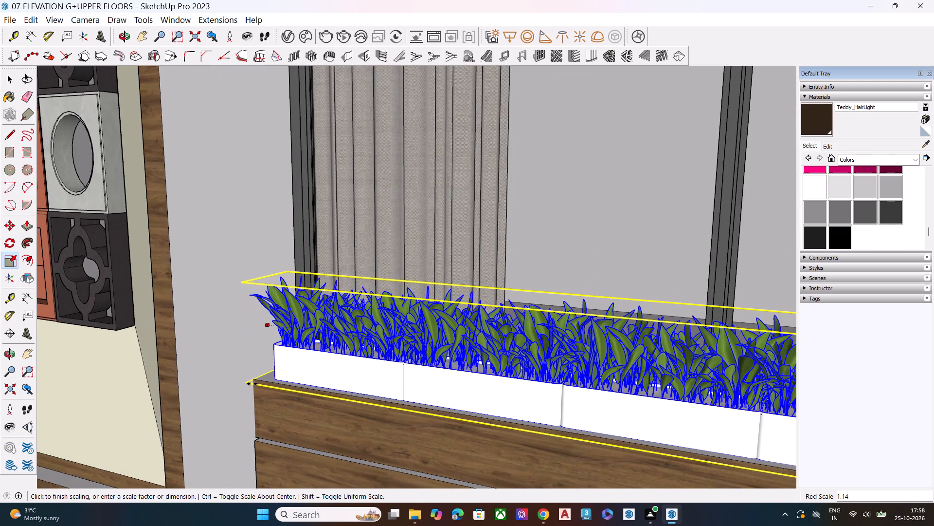
click(251, 383)
key(space)
Scale the lowest balcony's planter group upward along the blue axis to make its boxes and greenery taller.
scroll(265, 333, down, 1)
scroll(262, 330, up, 3)
scroll(261, 329, down, 10)
scroll(241, 290, up, 1)
scroll(241, 290, down, 10)
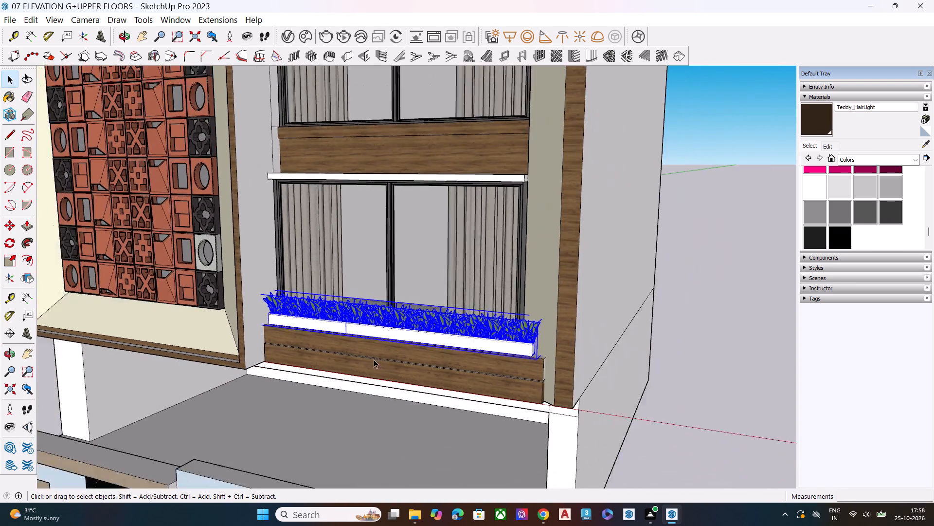
middle_drag(419, 387, 591, 369)
scroll(432, 326, up, 7)
click(422, 326)
key(s)
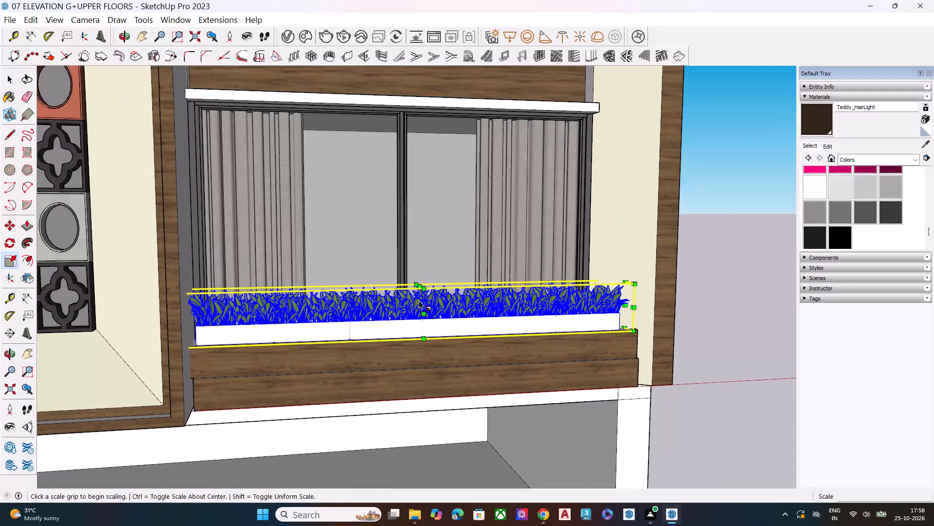
click(415, 289)
click(420, 265)
key(space)
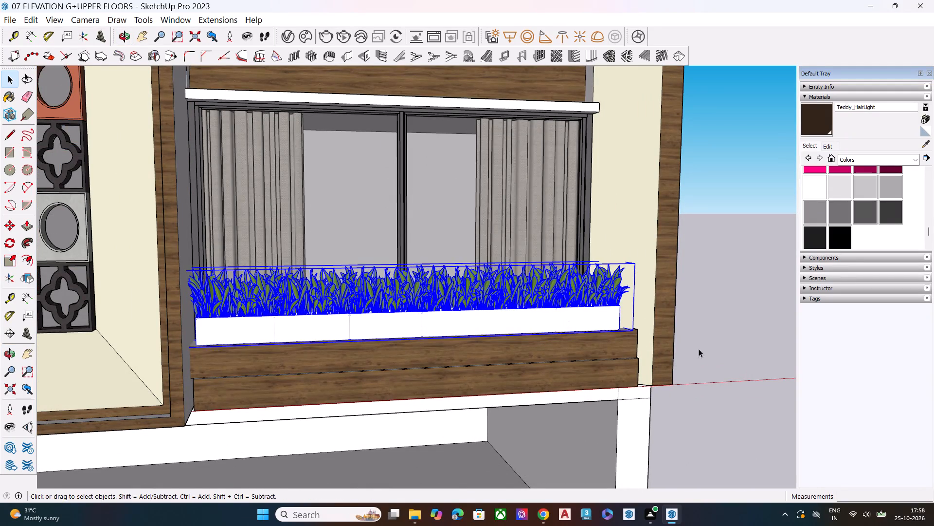
click(706, 350)
Copy the balcony planter group from its bottom outer corner onto the top of the front boundary wall, ending near the black gate.
scroll(460, 271, down, 6)
scroll(461, 274, up, 1)
scroll(462, 275, down, 2)
middle_drag(492, 341, 561, 334)
scroll(412, 303, up, 3)
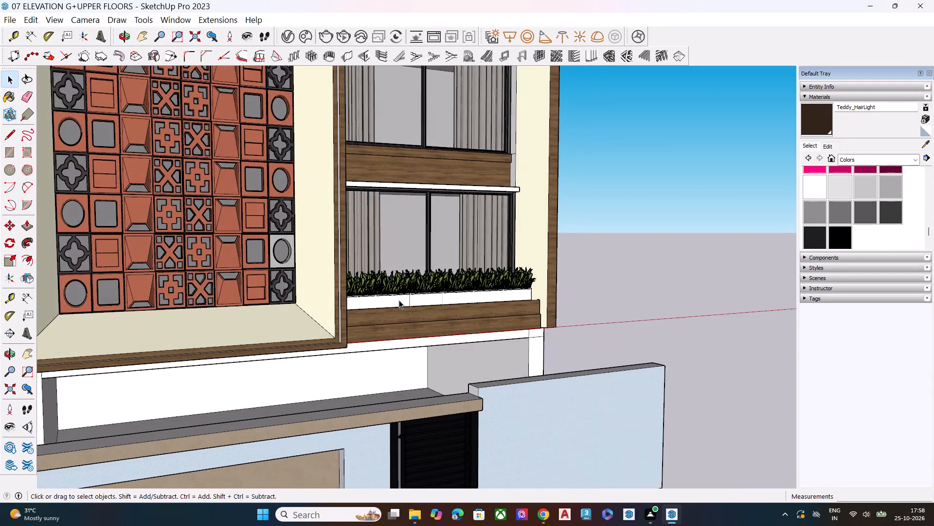
scroll(399, 300, up, 3)
scroll(375, 298, down, 2)
scroll(375, 298, up, 5)
click(372, 299)
key(m)
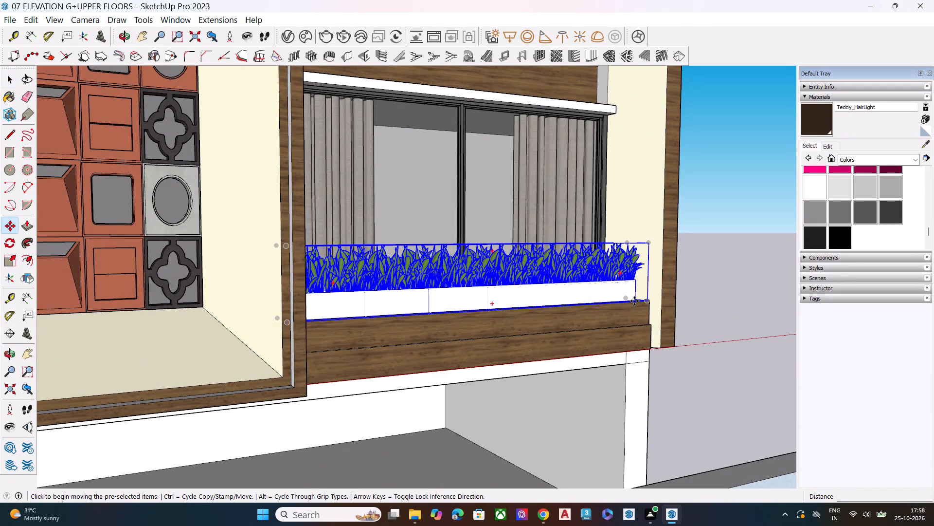
click(634, 301)
scroll(572, 304, down, 3)
scroll(594, 300, up, 1)
scroll(621, 305, down, 4)
scroll(551, 371, down, 7)
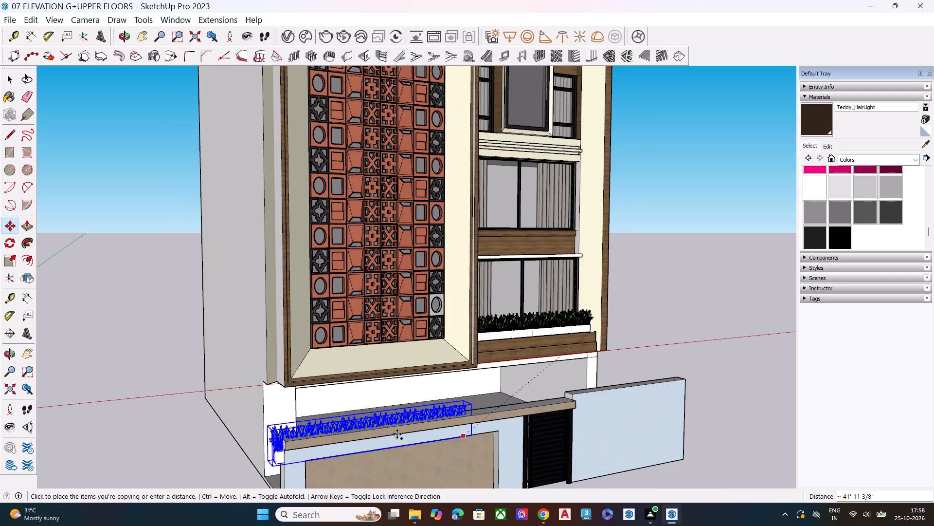
middle_drag(397, 434, 444, 525)
scroll(545, 460, up, 8)
scroll(477, 406, up, 4)
scroll(477, 406, down, 1)
scroll(477, 406, up, 2)
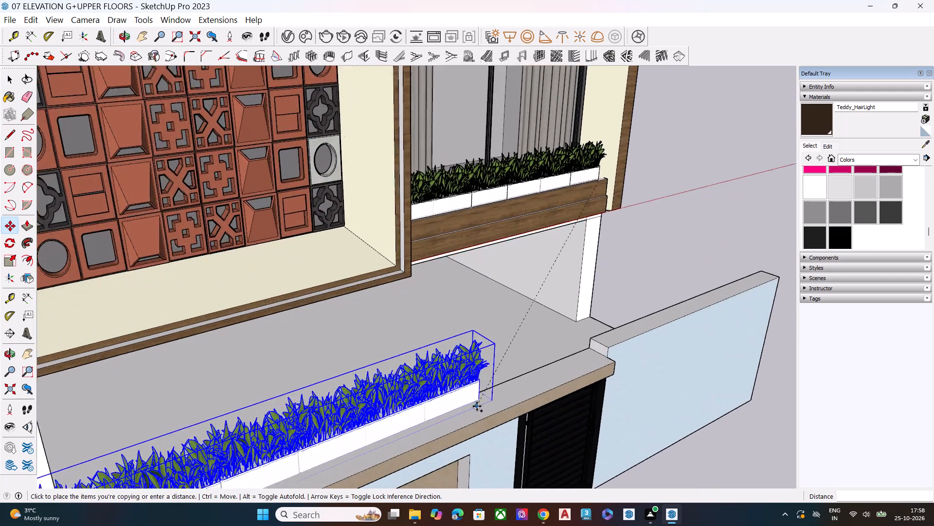
click(494, 414)
key(space)
click(680, 278)
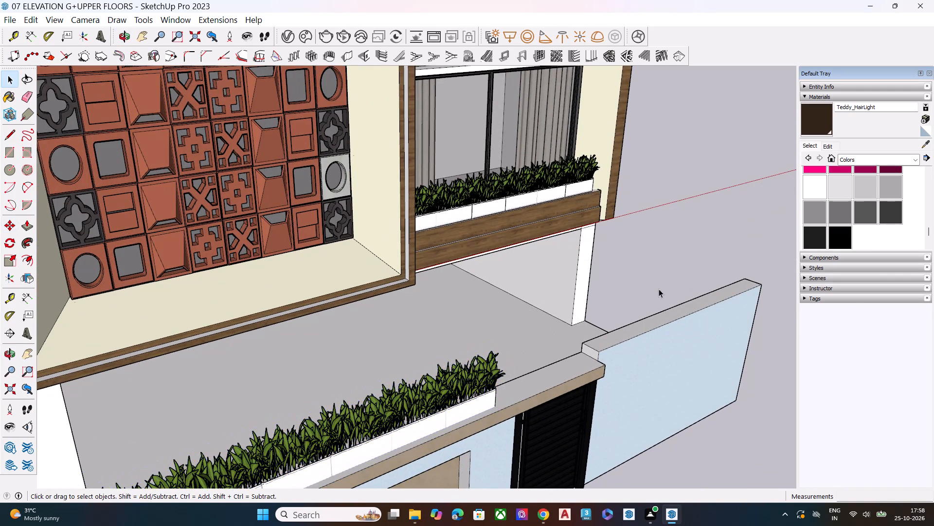
Examine the full front elevation from several angles, checking the boundary wall planter against the balcony and upper ledge planters.
middle_drag(578, 398, 435, 310)
scroll(526, 265, down, 10)
middle_drag(483, 372, 445, 354)
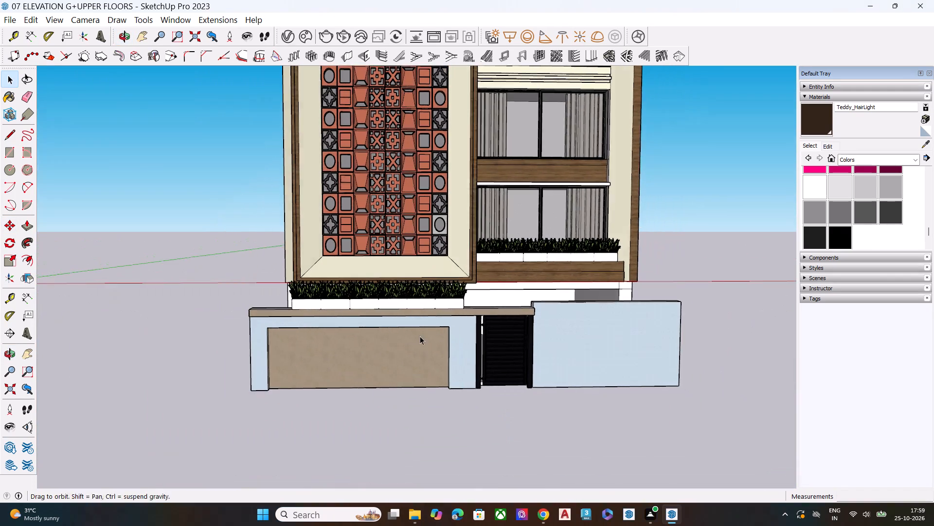
scroll(420, 337, up, 1)
scroll(414, 338, down, 18)
middle_drag(549, 371, 405, 323)
scroll(406, 245, up, 1)
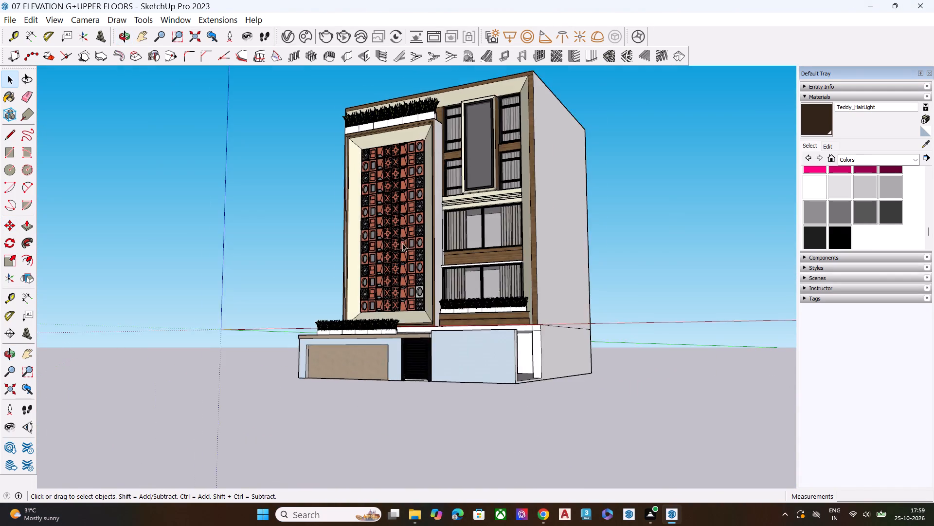
scroll(402, 243, up, 2)
scroll(400, 240, down, 2)
scroll(400, 240, up, 5)
scroll(394, 308, down, 1)
scroll(394, 310, up, 3)
scroll(394, 332, down, 5)
middle_drag(438, 342, 621, 311)
scroll(510, 352, down, 2)
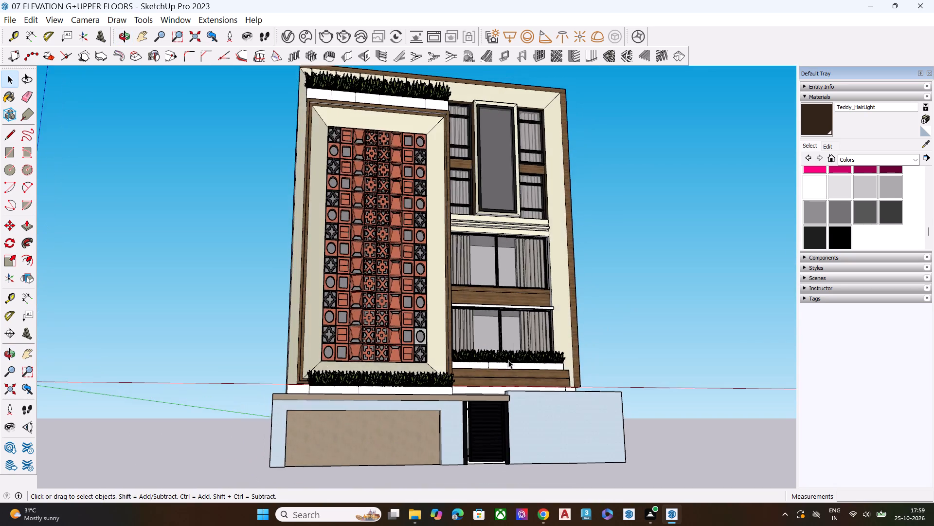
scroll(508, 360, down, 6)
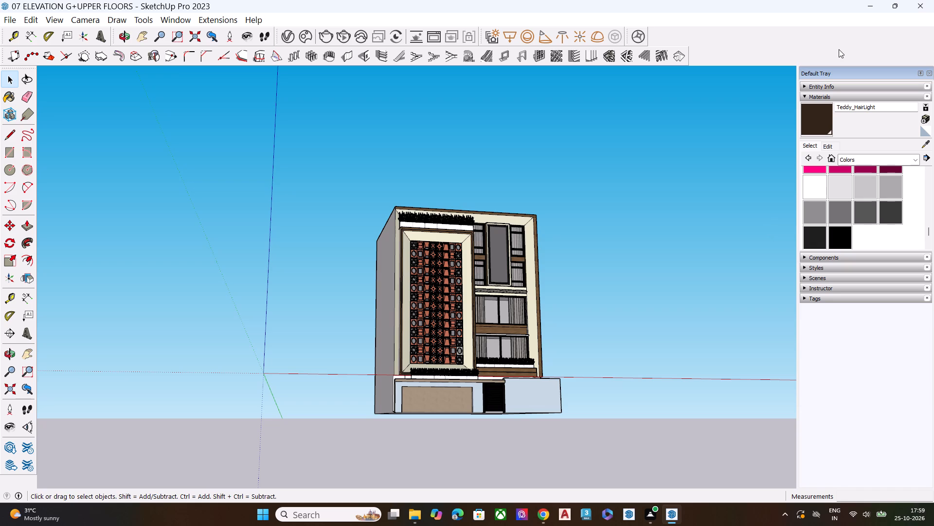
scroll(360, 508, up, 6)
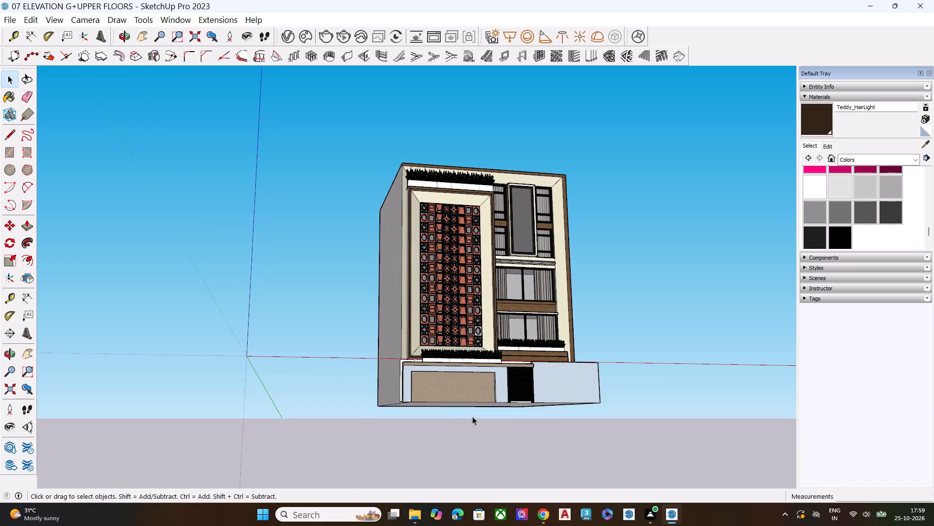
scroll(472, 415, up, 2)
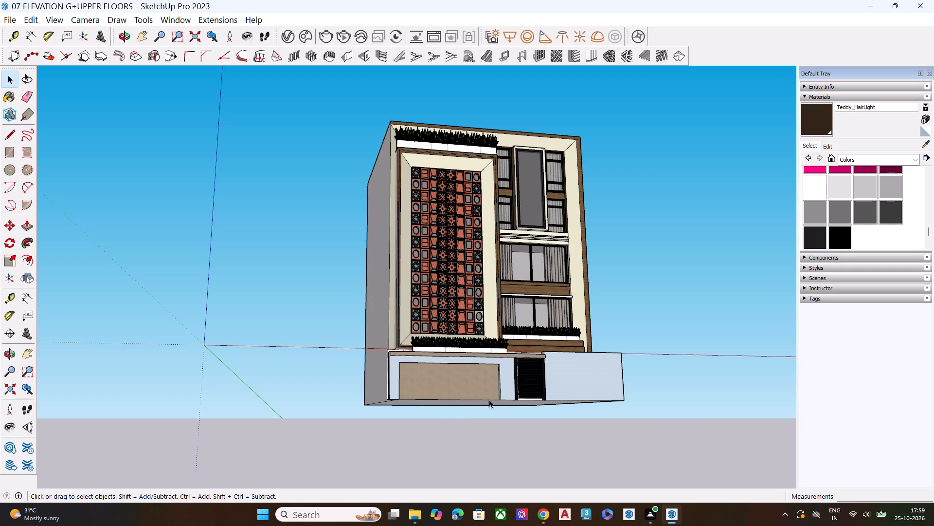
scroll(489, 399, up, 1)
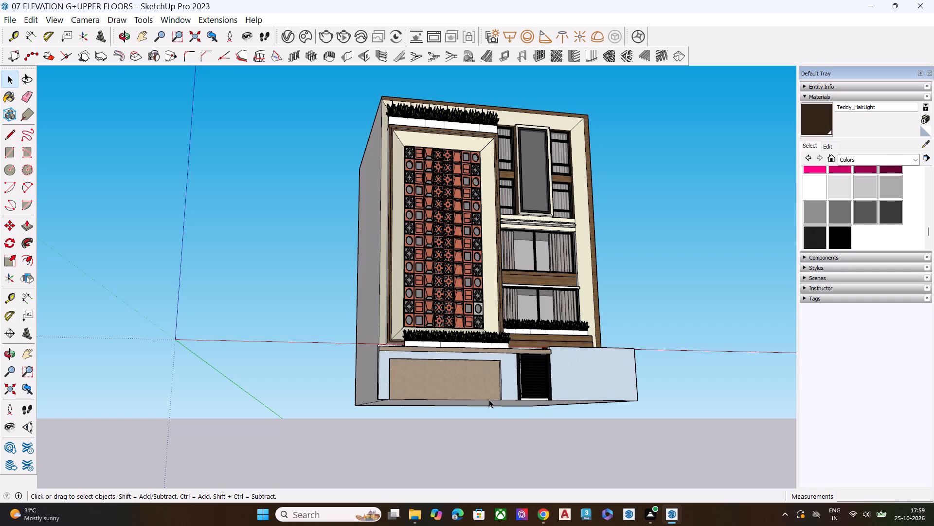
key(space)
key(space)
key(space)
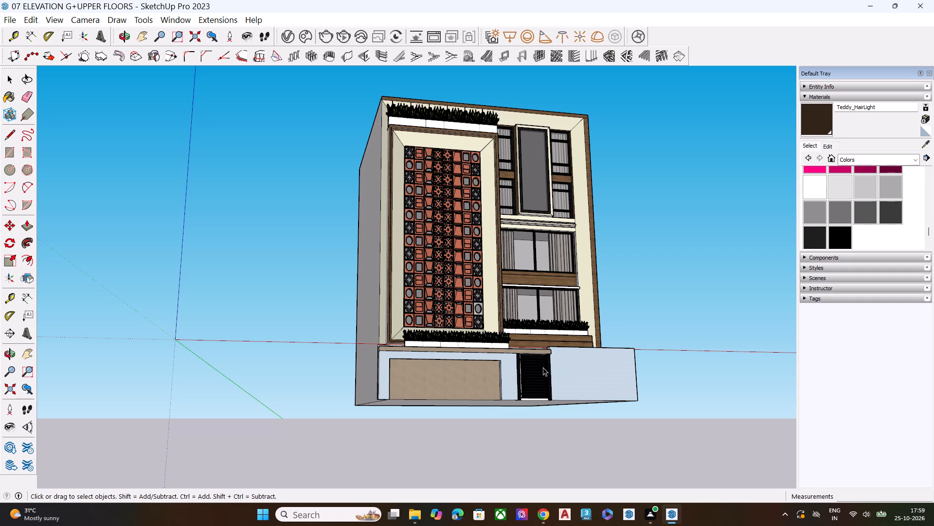
Inspect the boundary wall planter's greenery and boxes up close against the tile panel and the lowest balcony.
scroll(518, 360, up, 5)
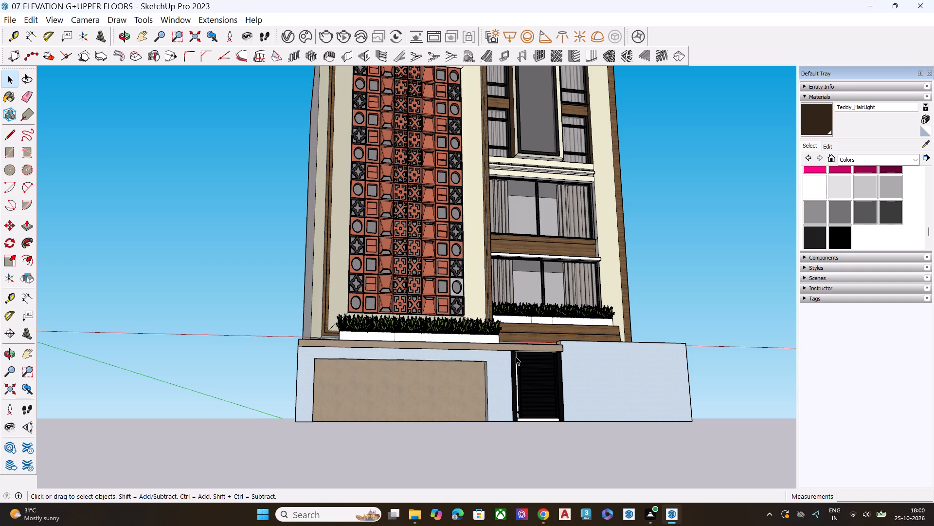
scroll(448, 337, up, 7)
scroll(339, 290, up, 7)
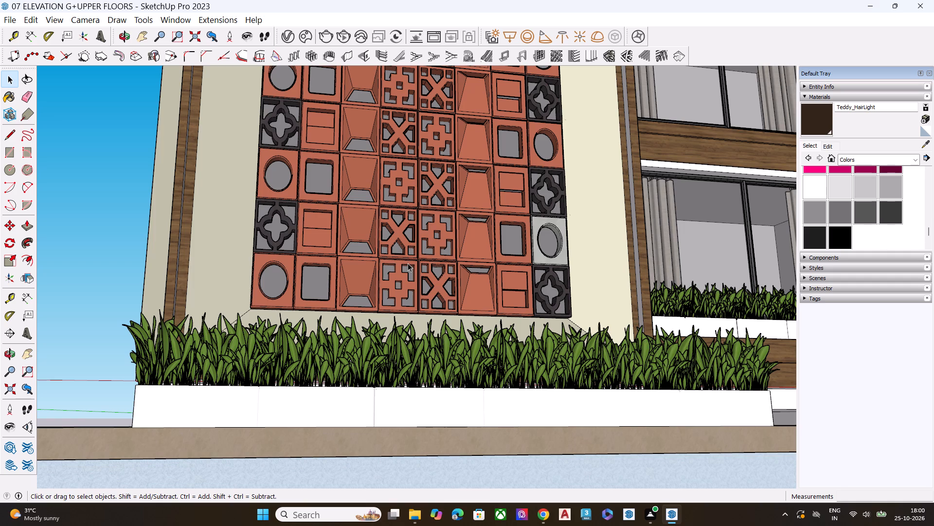
scroll(528, 302, down, 2)
scroll(493, 298, up, 1)
scroll(488, 298, down, 1)
scroll(488, 298, up, 3)
scroll(488, 298, down, 2)
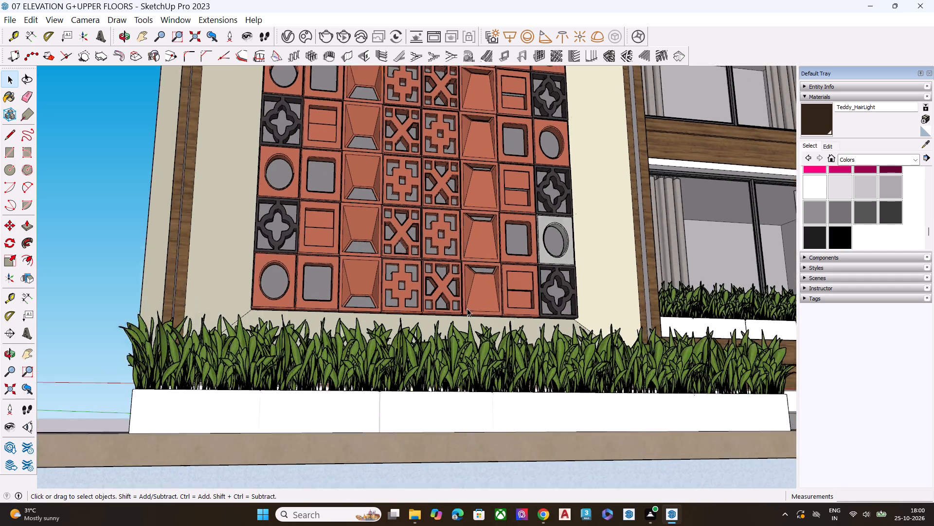
scroll(467, 308, down, 4)
scroll(469, 292, up, 1)
scroll(467, 293, down, 5)
scroll(478, 254, down, 8)
Examine the front elevation at an angle and as a whole, checking how the planters sit on the boundary wall, balcony and upper ledge.
middle_drag(542, 250, 367, 323)
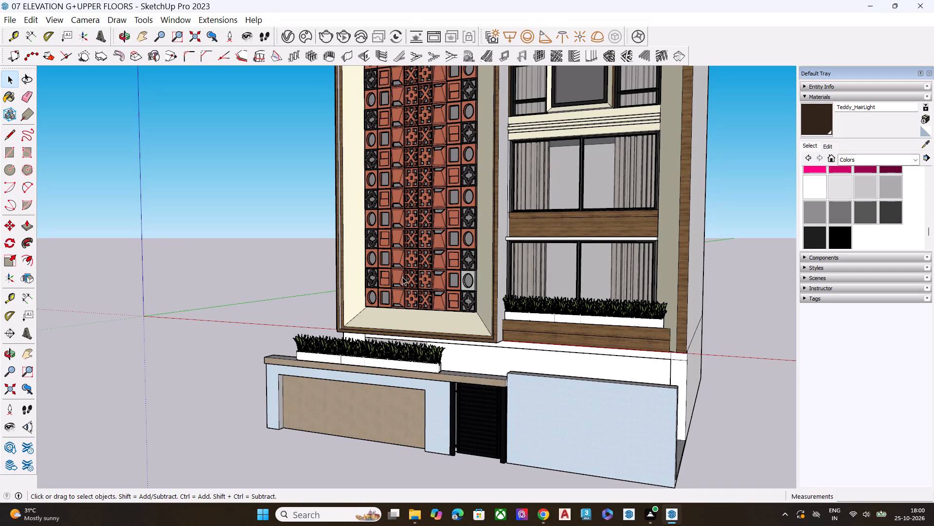
scroll(402, 277, up, 1)
scroll(749, 307, down, 7)
middle_drag(563, 363, 564, 362)
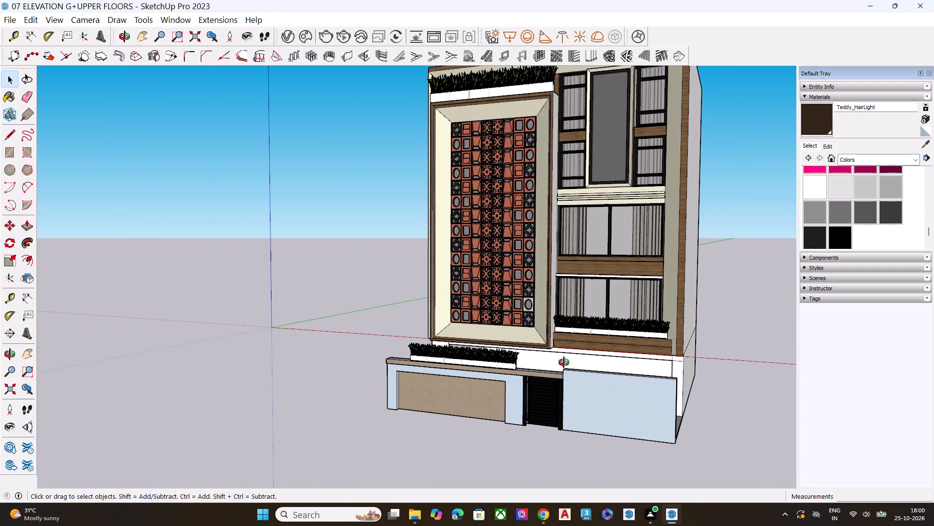
key(space)
middle_drag(564, 362, 693, 322)
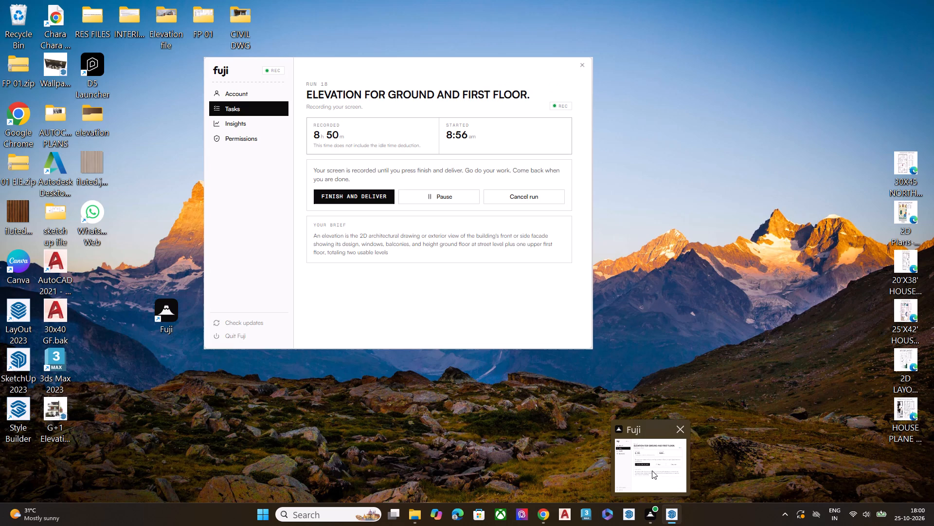
scroll(520, 240, down, 4)
middle_drag(550, 275, 618, 256)
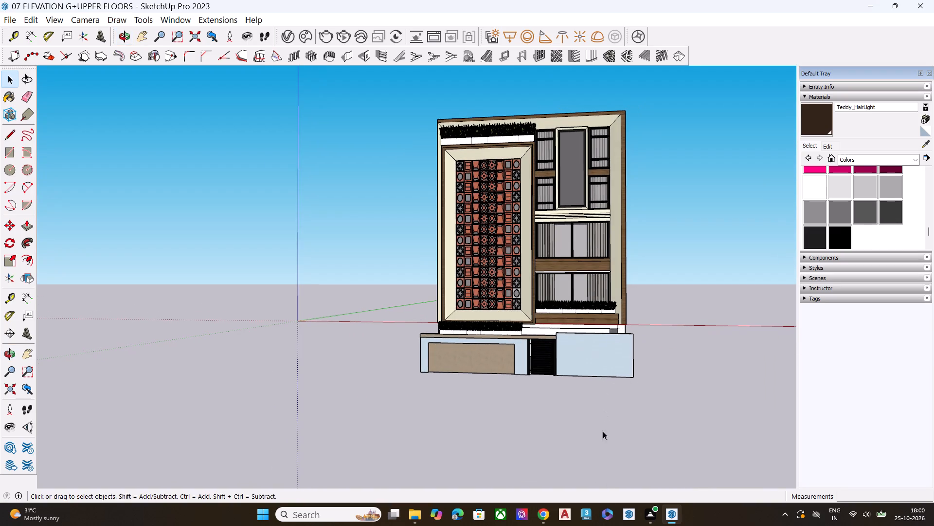
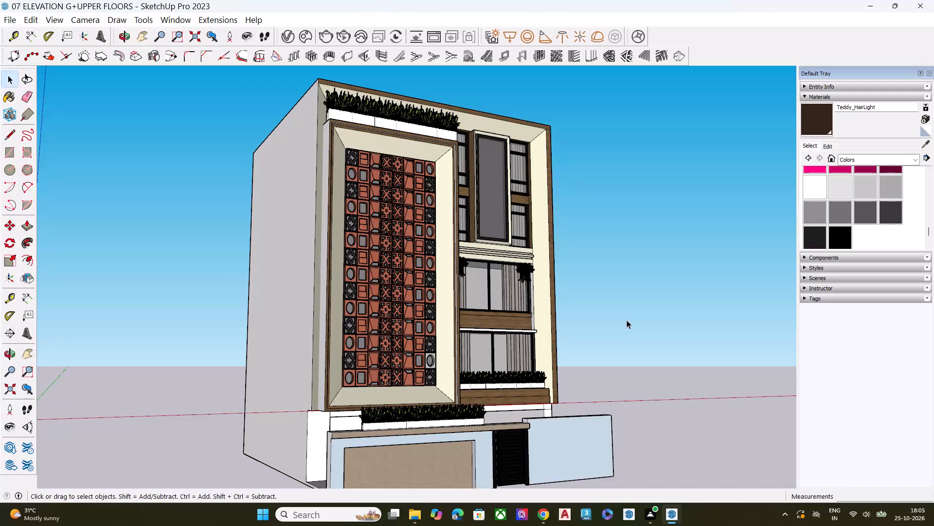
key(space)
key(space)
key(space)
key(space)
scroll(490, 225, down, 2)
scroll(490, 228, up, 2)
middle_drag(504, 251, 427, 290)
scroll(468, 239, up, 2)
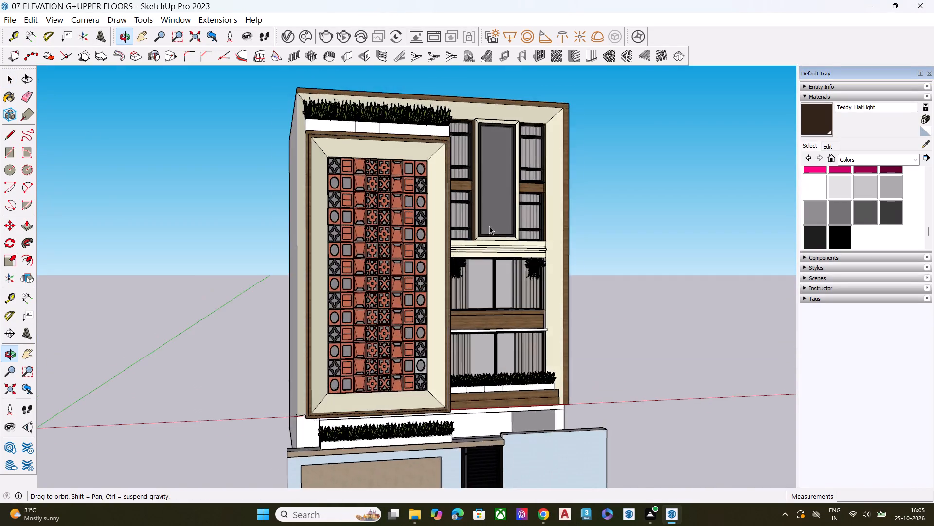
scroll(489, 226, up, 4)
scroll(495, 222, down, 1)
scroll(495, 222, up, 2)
Undo the last few edits made to the model.
key(z)
key(ctrl+z)
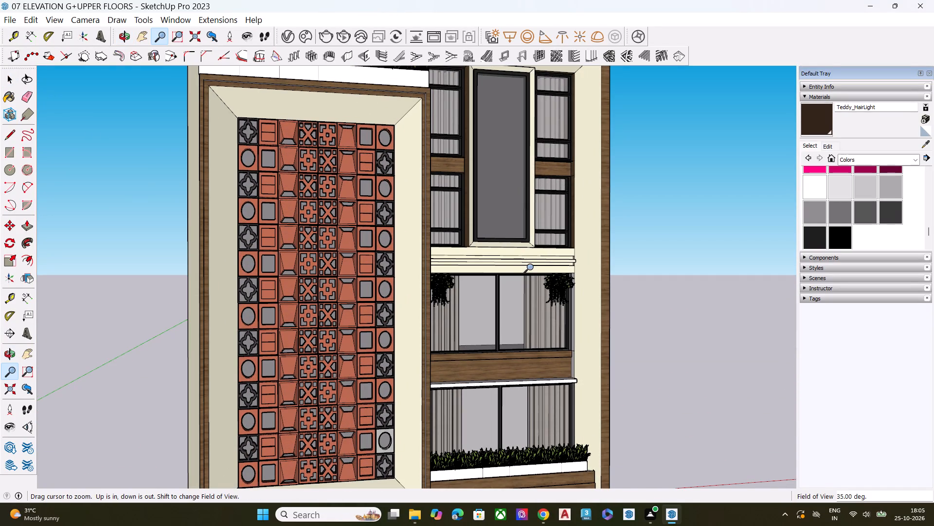
key(space)
click(659, 283)
key(ctrl+z)
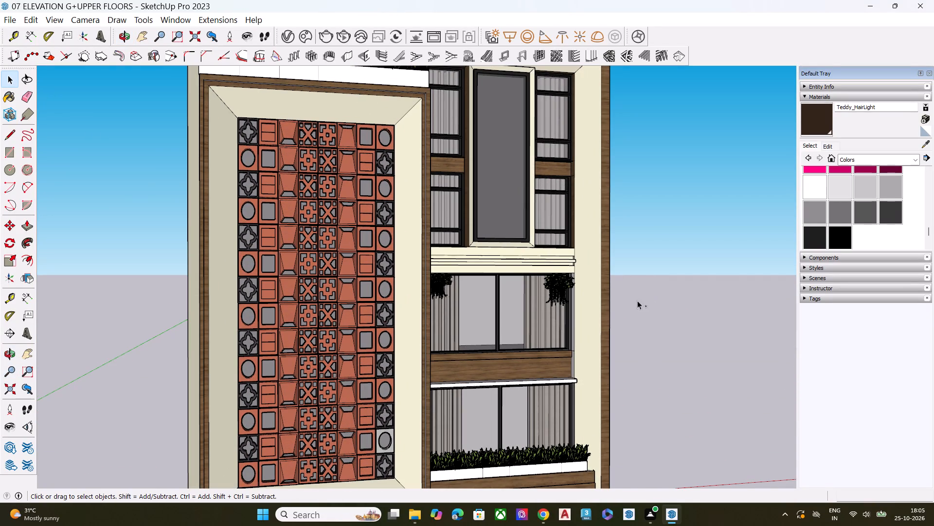
key(ctrl+z)
key(space)
Move the hanging plant nearest the tile panel, under the stepped cream band, about 1' sideways toward the tile panel.
middle_drag(548, 314, 366, 345)
scroll(367, 331, up, 2)
scroll(396, 304, down, 1)
scroll(397, 301, up, 2)
scroll(398, 298, down, 2)
scroll(399, 297, up, 9)
scroll(408, 278, down, 3)
scroll(408, 278, up, 5)
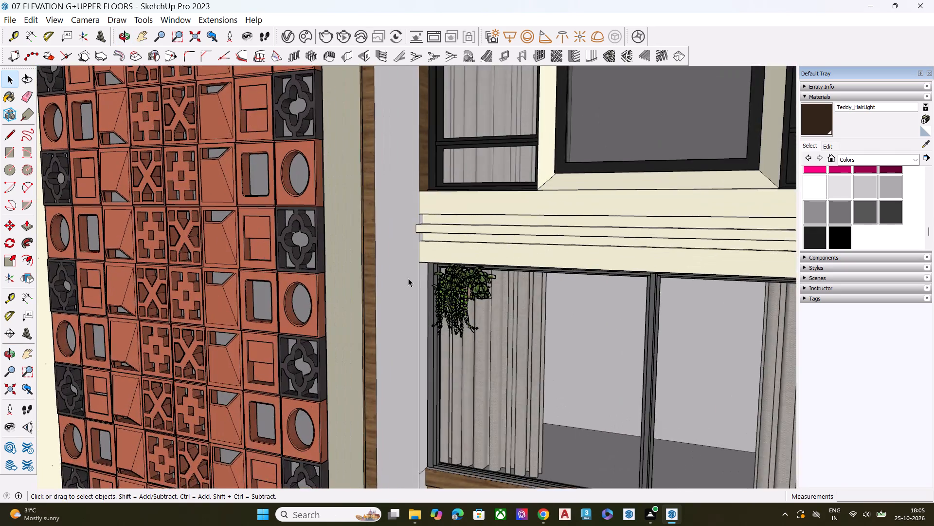
scroll(408, 278, up, 4)
scroll(443, 286, down, 1)
scroll(443, 286, up, 4)
click(464, 288)
key(m)
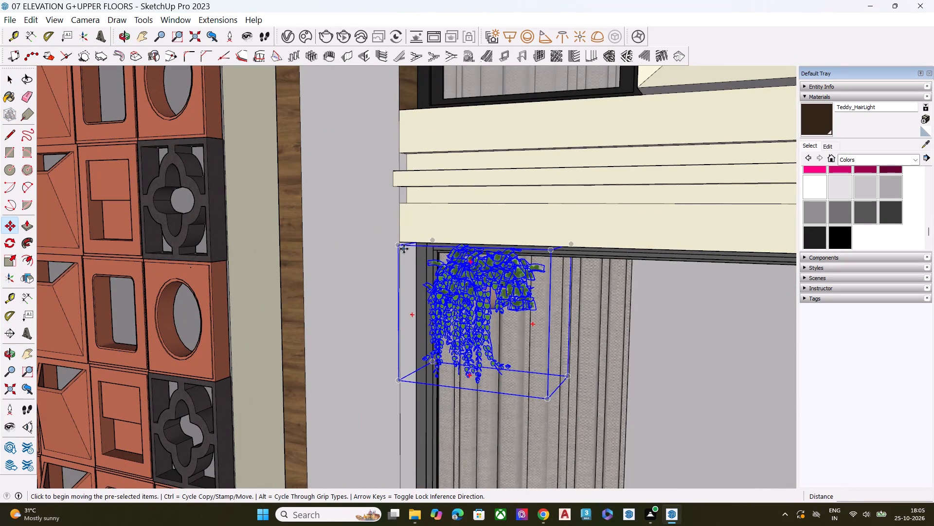
click(398, 246)
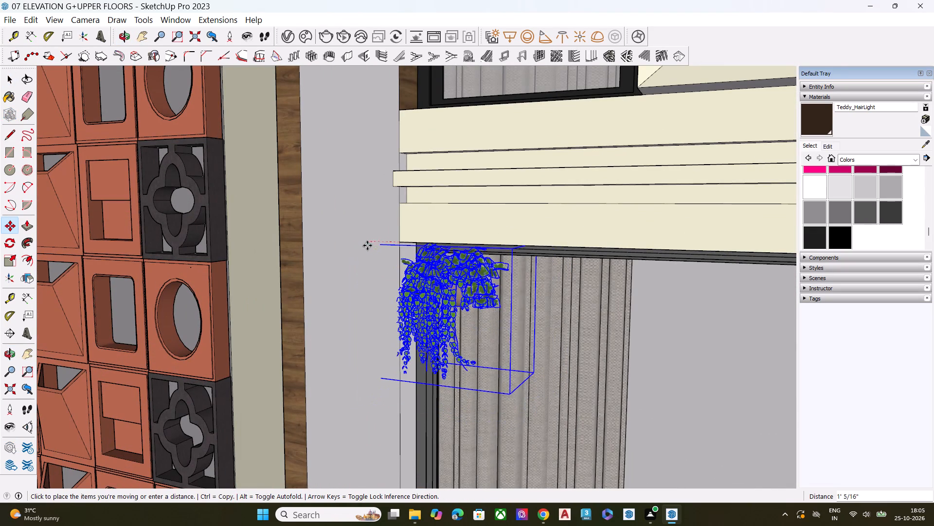
click(360, 250)
key(space)
Move the same hanging plant about 2'3" inward beneath the cream band, toward the balcony glazing and curtain.
middle_drag(447, 298, 418, 186)
middle_drag(489, 248, 271, 250)
scroll(345, 237, up, 5)
key(m)
click(406, 137)
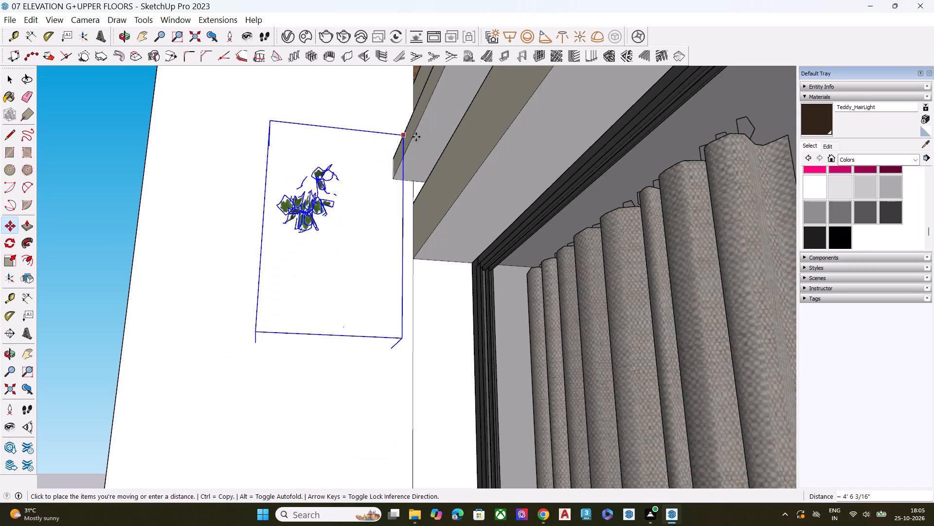
click(589, 146)
key(space)
Scale the hanging plant wider along the facade, stretching its inner side toward the middle of the balcony window.
middle_drag(486, 195, 651, 280)
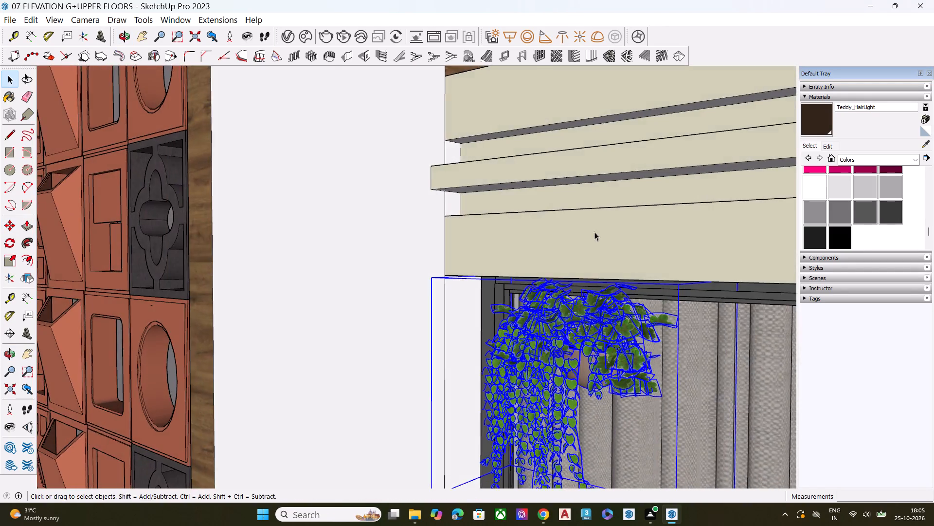
scroll(541, 211, down, 5)
scroll(540, 212, up, 1)
scroll(540, 212, down, 3)
middle_drag(570, 290, 647, 312)
scroll(641, 308, up, 1)
key(s)
scroll(617, 316, up, 5)
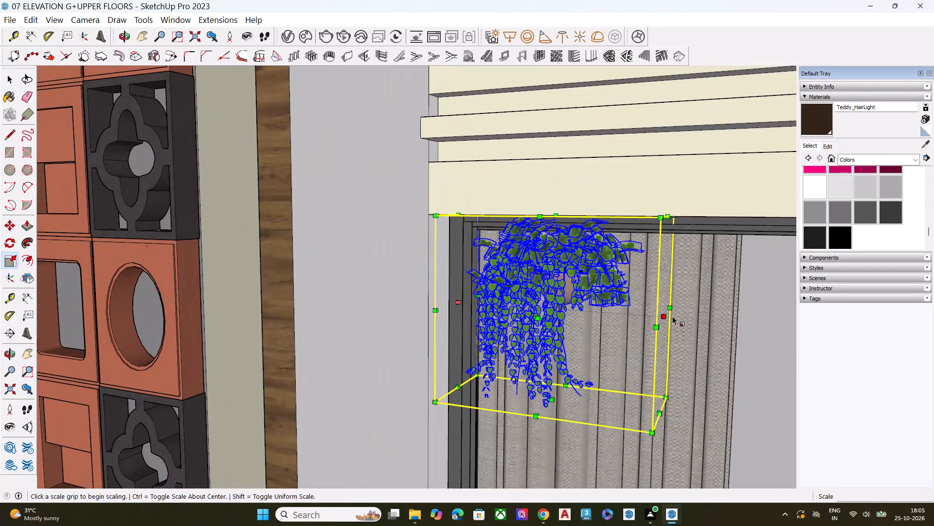
click(662, 316)
click(704, 321)
key(space)
Scale the hanging plant deeper along the green axis, stretching both its window-side and outer faces outward.
middle_drag(594, 306, 410, 316)
scroll(410, 316, up, 1)
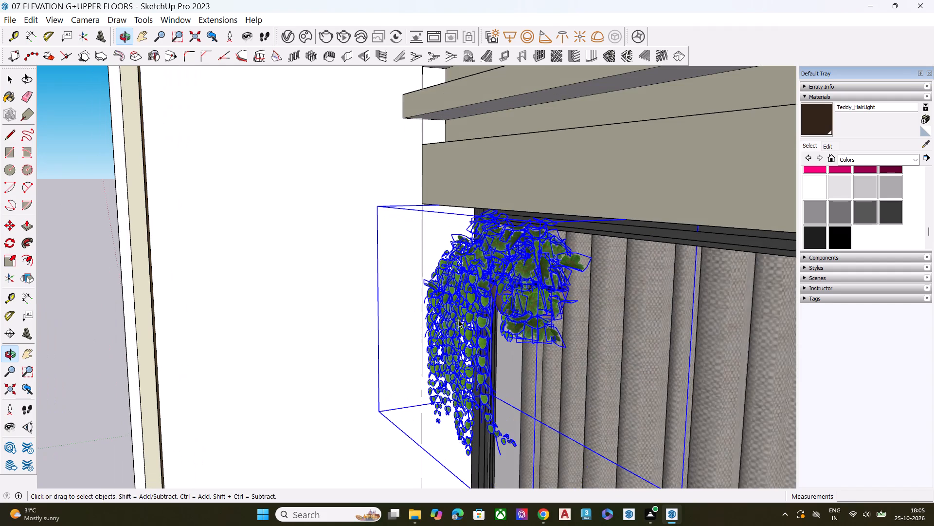
key(s)
click(571, 328)
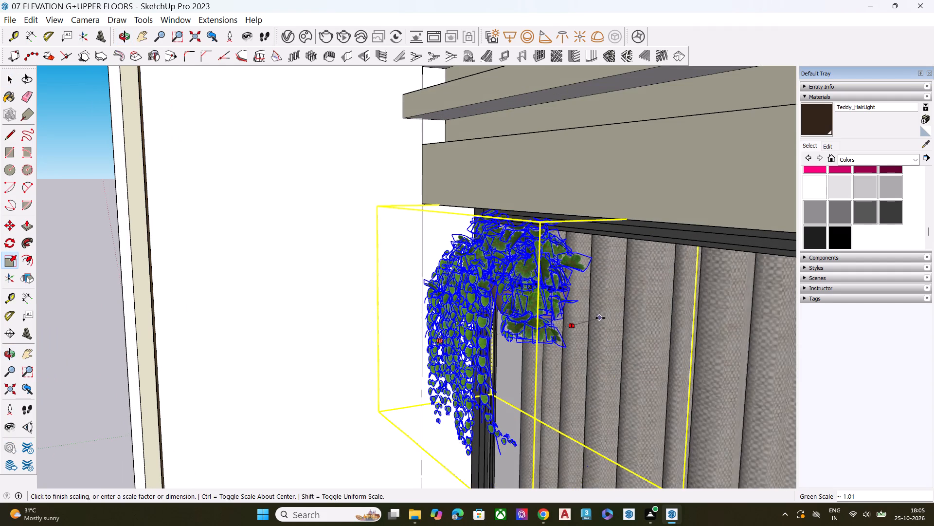
click(603, 318)
key(space)
scroll(432, 336, up, 4)
key(s)
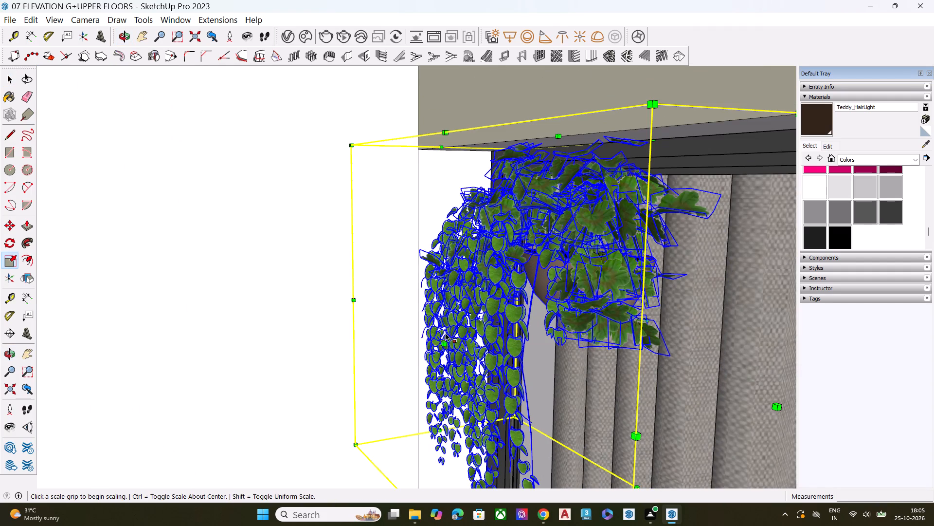
click(440, 347)
click(402, 354)
key(space)
Scale the hanging plant taller along the blue axis, extending its trailing stems downward, and clear the selection.
scroll(450, 220, down, 4)
middle_drag(555, 321, 570, 210)
scroll(554, 322, down, 1)
key(s)
click(535, 337)
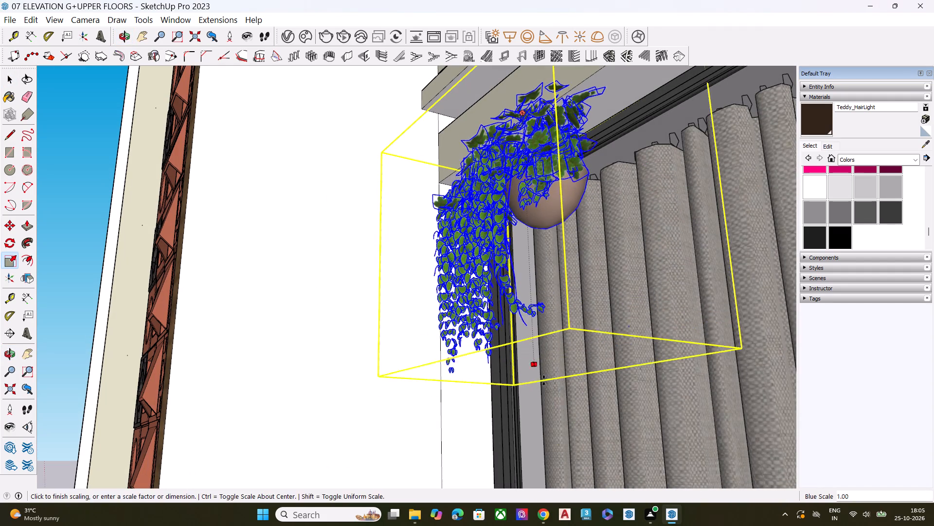
click(543, 388)
key(space)
scroll(456, 257, down, 5)
scroll(456, 257, up, 2)
scroll(456, 257, down, 10)
middle_drag(397, 224, 485, 245)
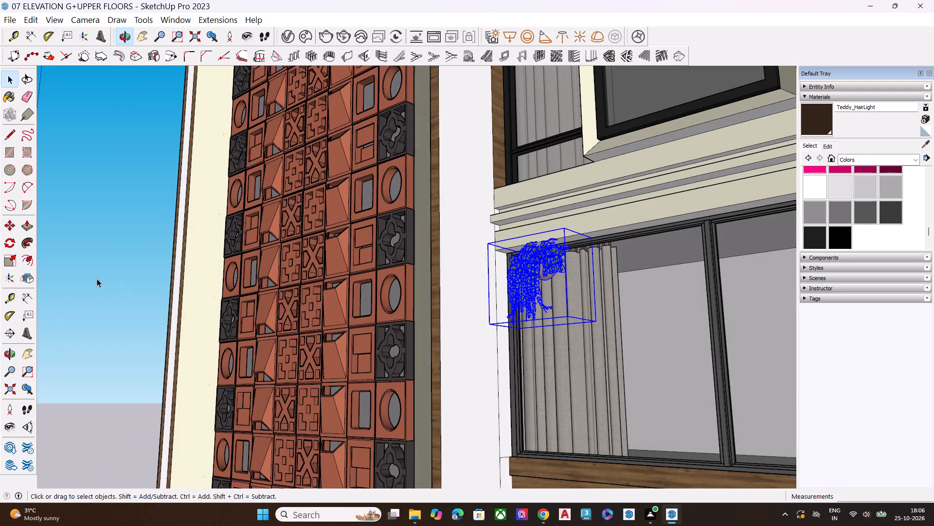
key(space)
click(93, 277)
Compare the two hanging plants under the cream band, up close and within the full elevation, from several angles.
scroll(168, 254, down, 6)
middle_drag(447, 260, 687, 301)
scroll(546, 249, down, 1)
scroll(548, 249, up, 4)
scroll(610, 254, down, 1)
scroll(611, 255, up, 2)
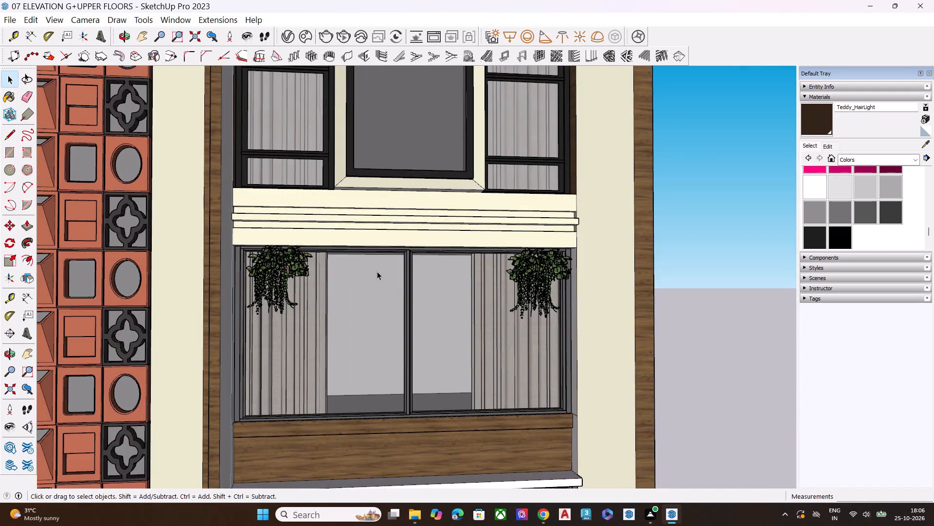
scroll(376, 270, down, 1)
scroll(376, 270, up, 1)
scroll(377, 270, down, 11)
middle_drag(371, 300, 446, 305)
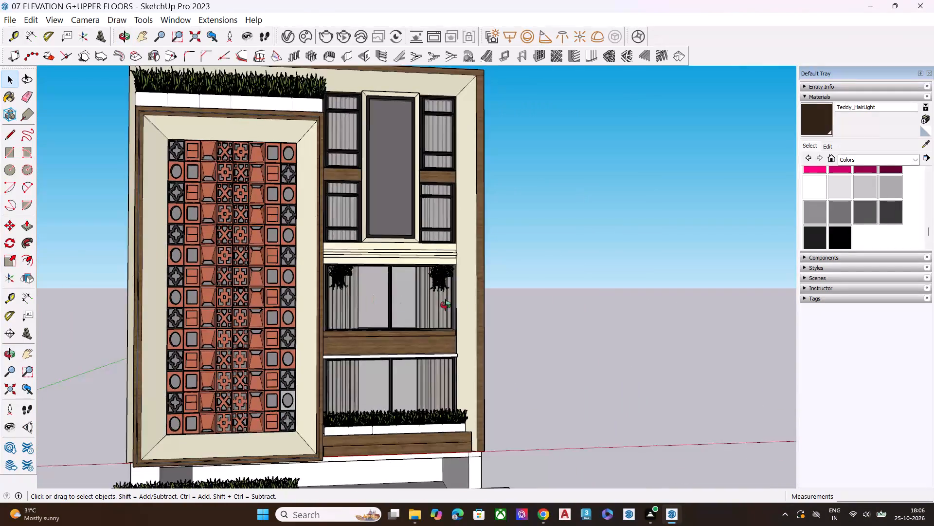
middle_drag(446, 305, 516, 304)
scroll(459, 302, up, 10)
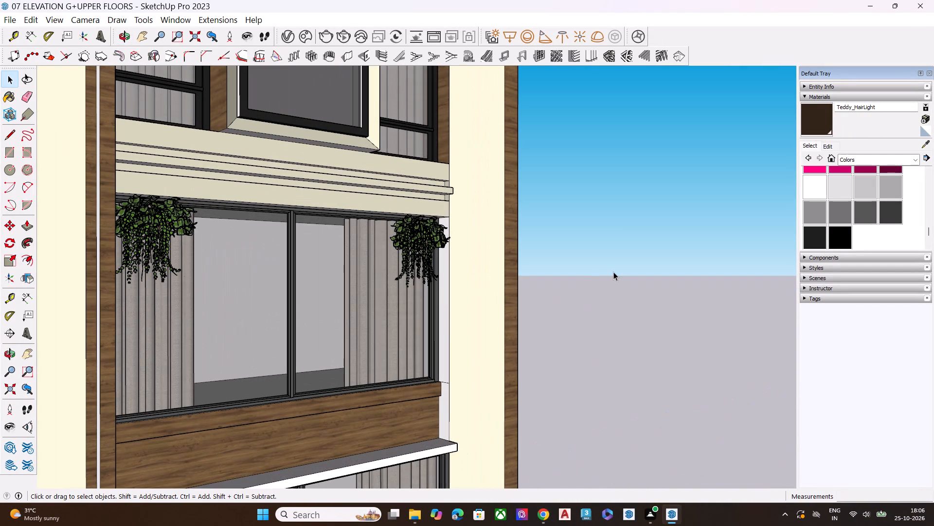
click(613, 272)
scroll(361, 255, up, 8)
scroll(341, 254, down, 9)
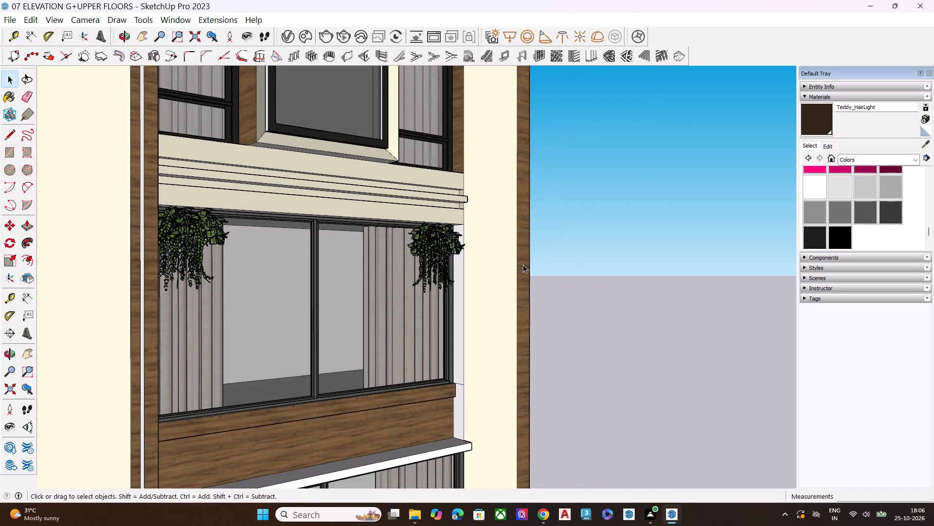
middle_drag(523, 264, 350, 296)
scroll(302, 312, up, 1)
scroll(305, 295, down, 16)
middle_drag(425, 372, 344, 285)
scroll(343, 283, up, 1)
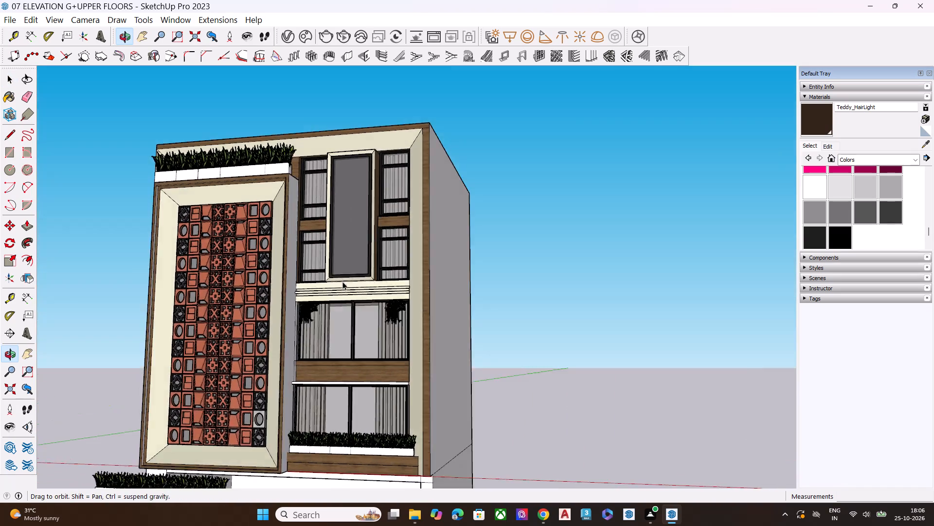
scroll(342, 282, up, 7)
scroll(362, 268, down, 7)
middle_drag(357, 262, 298, 246)
Copy both balcony hanging plants from their outer top corner up to the top corner of the uppermost windows.
scroll(298, 246, up, 10)
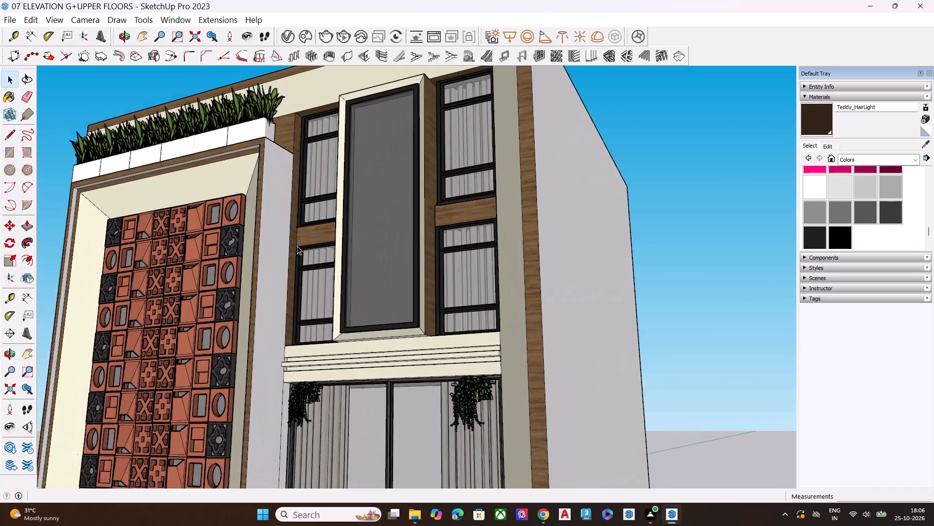
scroll(297, 359, up, 2)
scroll(301, 376, down, 1)
scroll(301, 376, up, 2)
ctrl+click(305, 430)
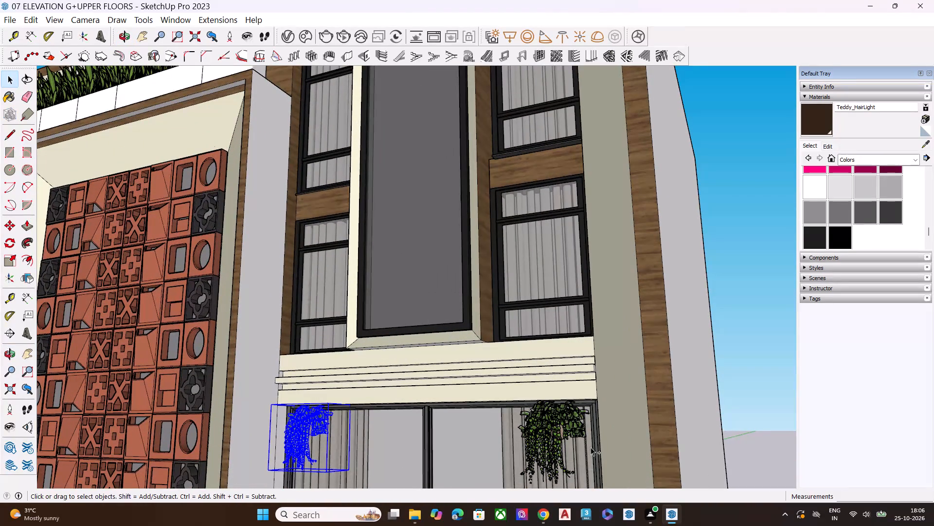
ctrl+click(550, 434)
scroll(570, 432, up, 4)
key(m)
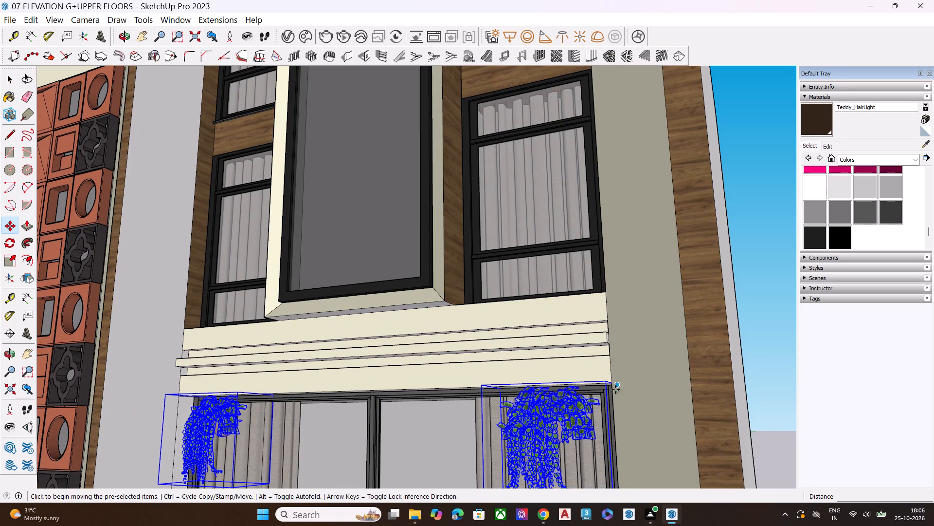
click(616, 383)
scroll(464, 378, down, 7)
scroll(552, 402, down, 1)
scroll(552, 403, up, 1)
scroll(552, 407, down, 6)
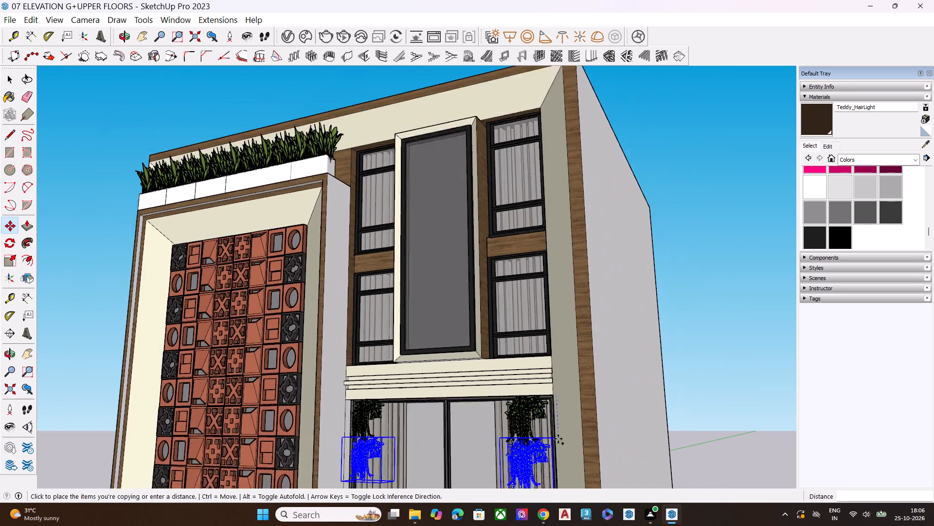
scroll(558, 439, down, 7)
scroll(555, 271, up, 9)
scroll(516, 180, down, 1)
scroll(516, 180, up, 7)
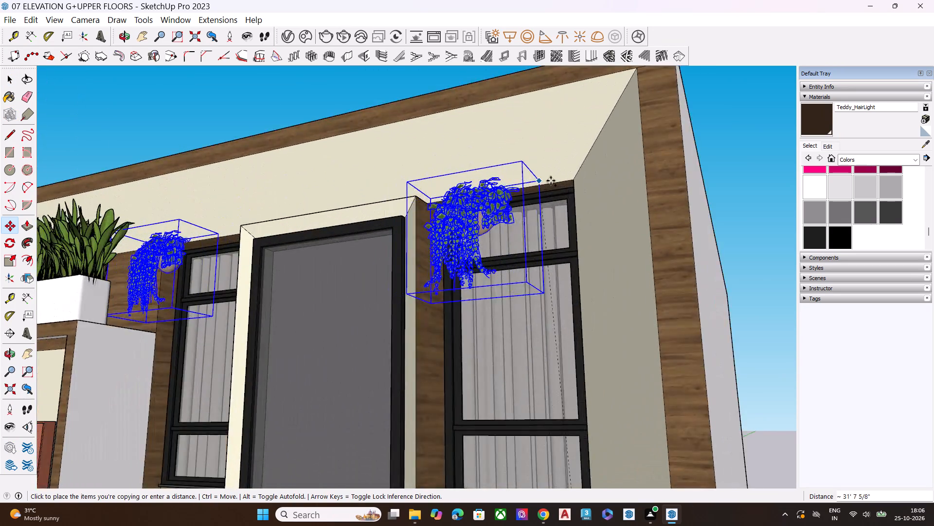
scroll(551, 181, up, 9)
click(604, 182)
Move the copied plant pair to hang directly beneath the top recess, in front of the narrow windows' upper corners.
middle_drag(549, 217, 527, 329)
click(539, 301)
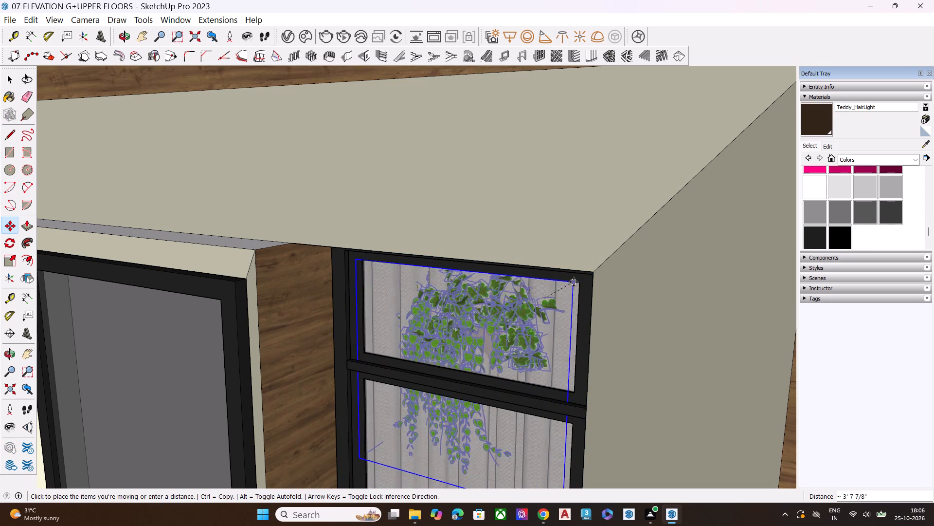
click(556, 287)
key(space)
scroll(475, 270, down, 5)
scroll(478, 269, up, 1)
scroll(479, 269, down, 4)
middle_drag(481, 277, 546, 234)
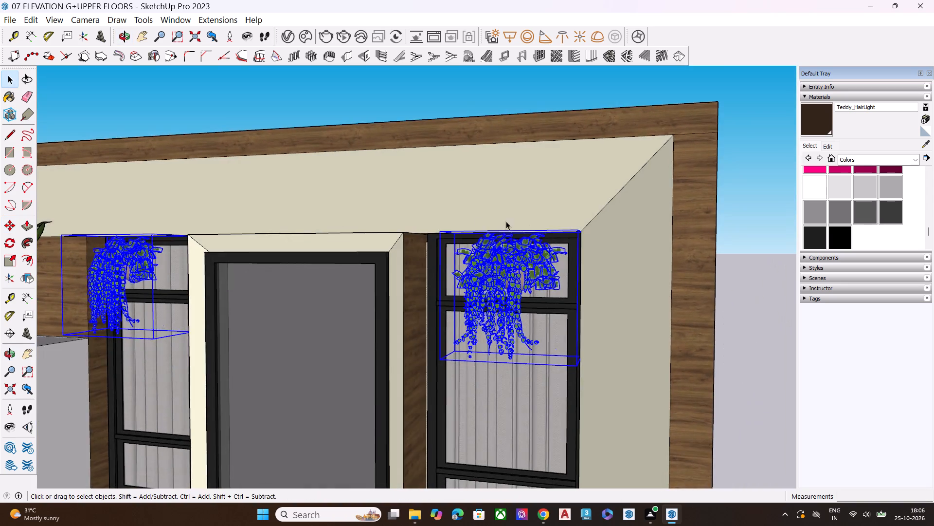
scroll(478, 224, down, 7)
key(space)
click(654, 235)
Examine the whole front elevation with the hanging plants at the uppermost windows and the balcony below.
middle_drag(450, 243, 630, 244)
scroll(544, 213, down, 3)
scroll(543, 213, up, 3)
scroll(540, 216, down, 4)
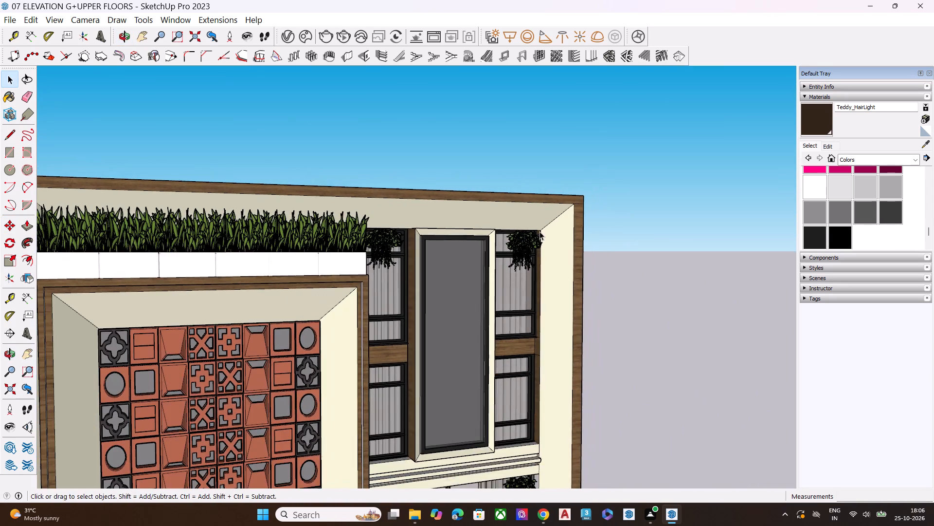
middle_drag(529, 292, 522, 236)
scroll(405, 217, down, 5)
scroll(362, 233, up, 1)
scroll(362, 233, down, 9)
scroll(395, 420, up, 7)
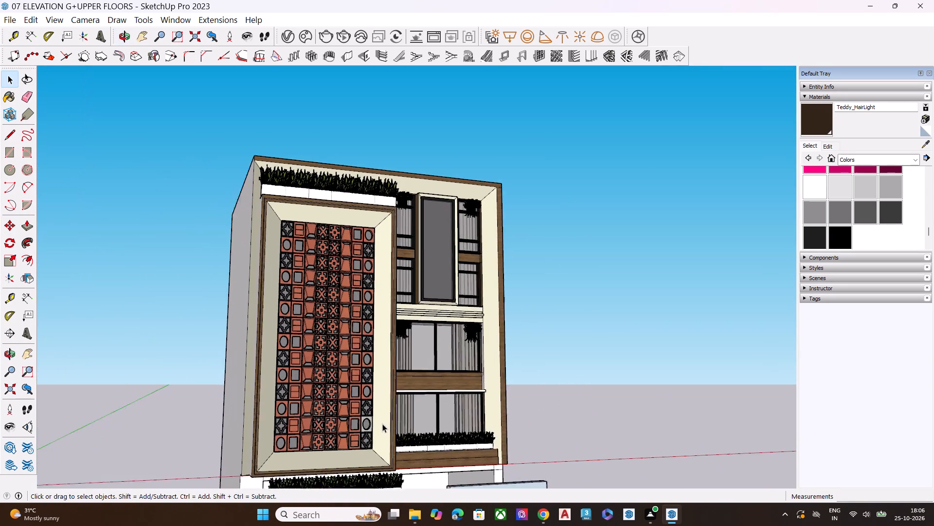
scroll(382, 424, up, 1)
middle_drag(489, 406, 276, 392)
scroll(315, 389, up, 9)
key(space)
scroll(340, 392, down, 8)
middle_drag(449, 370, 575, 349)
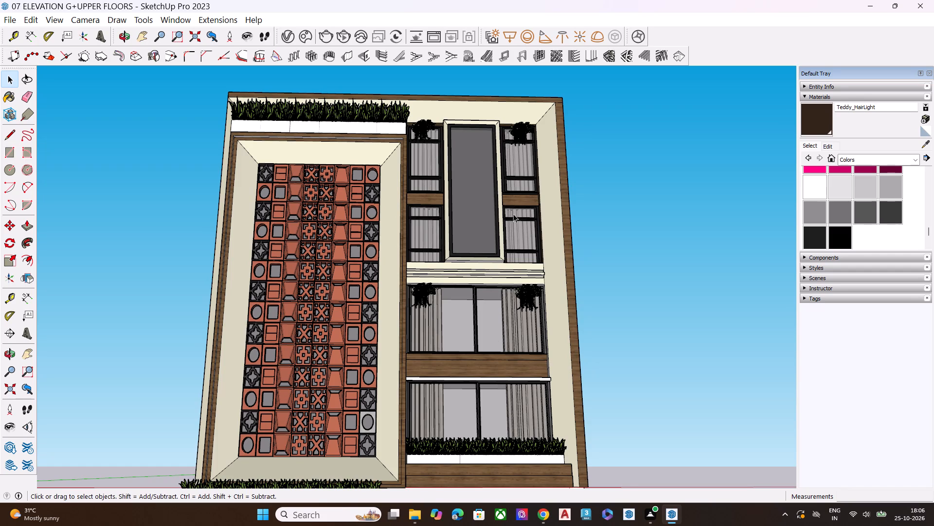
Examine the hanging plants and planters up close at the balcony and from oblique views of both building sides.
middle_drag(515, 210, 506, 330)
middle_drag(463, 335, 300, 330)
scroll(422, 297, up, 11)
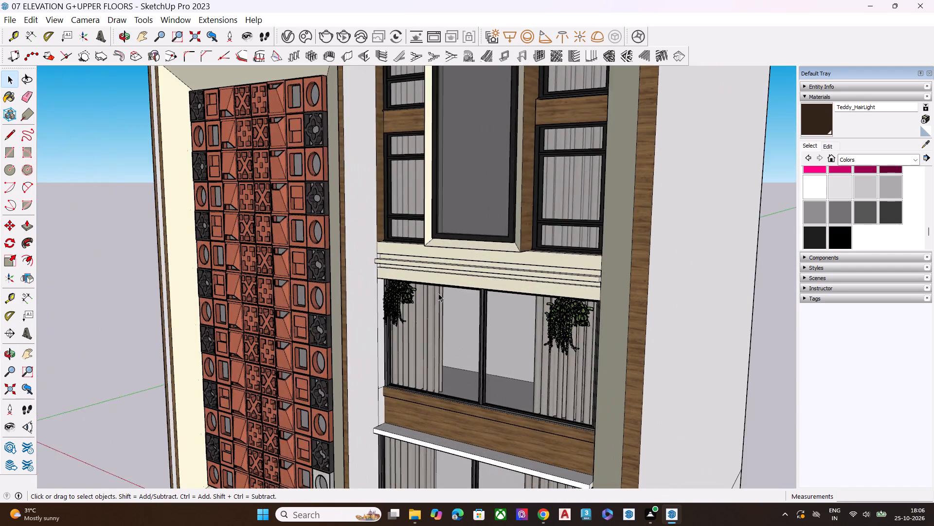
scroll(427, 298, down, 8)
middle_drag(469, 347, 538, 330)
middle_drag(511, 376, 583, 356)
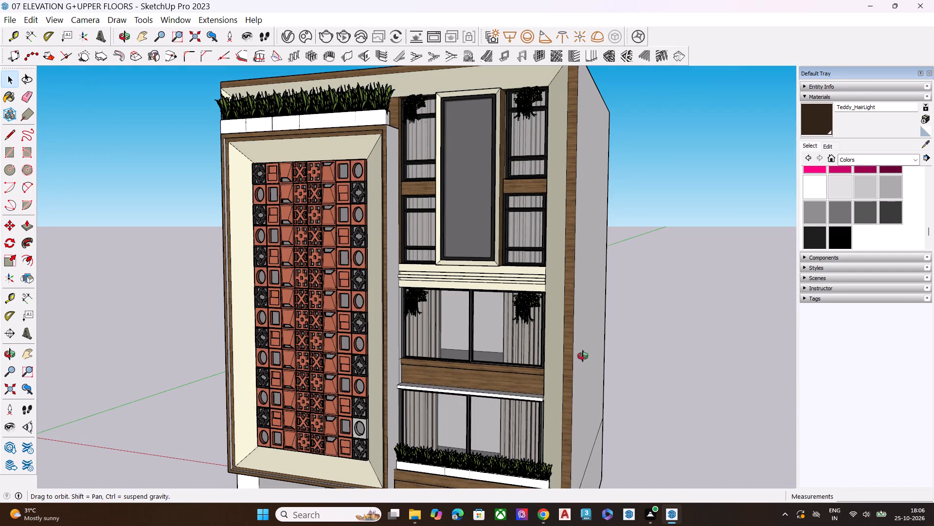
middle_drag(583, 356, 723, 350)
scroll(381, 396, up, 1)
scroll(435, 337, up, 1)
middle_drag(443, 330, 526, 282)
scroll(520, 283, down, 1)
scroll(372, 366, down, 5)
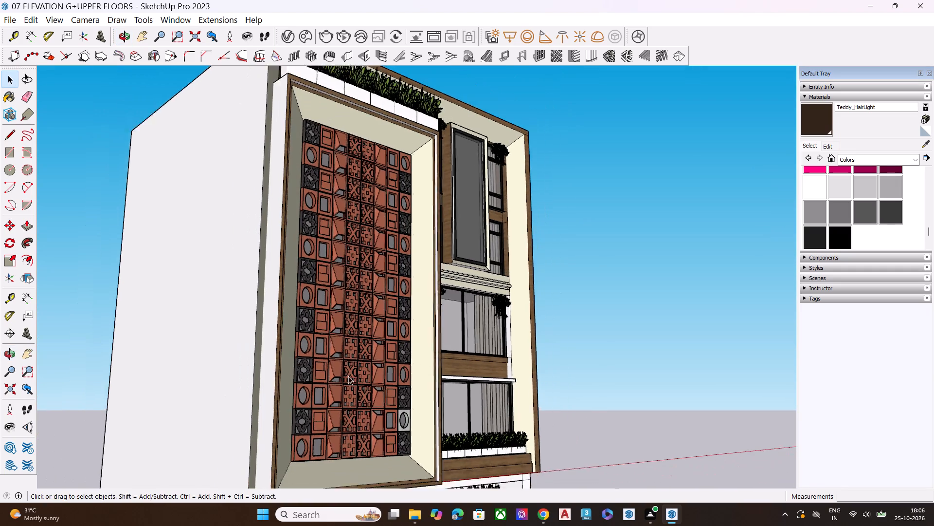
scroll(364, 366, down, 7)
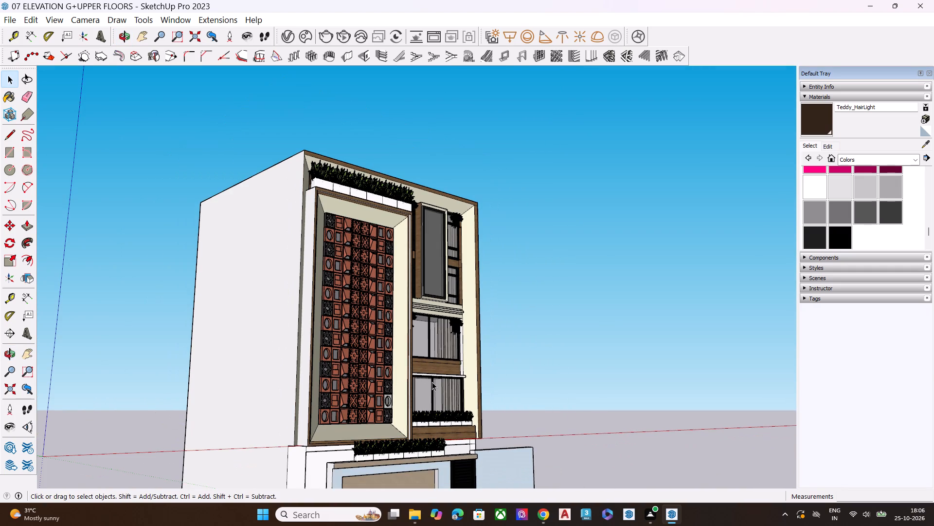
scroll(432, 382, up, 1)
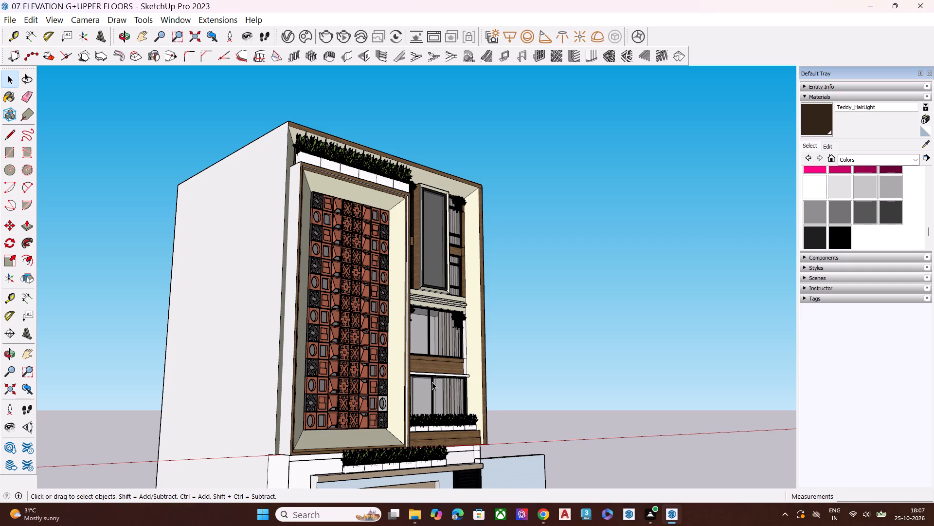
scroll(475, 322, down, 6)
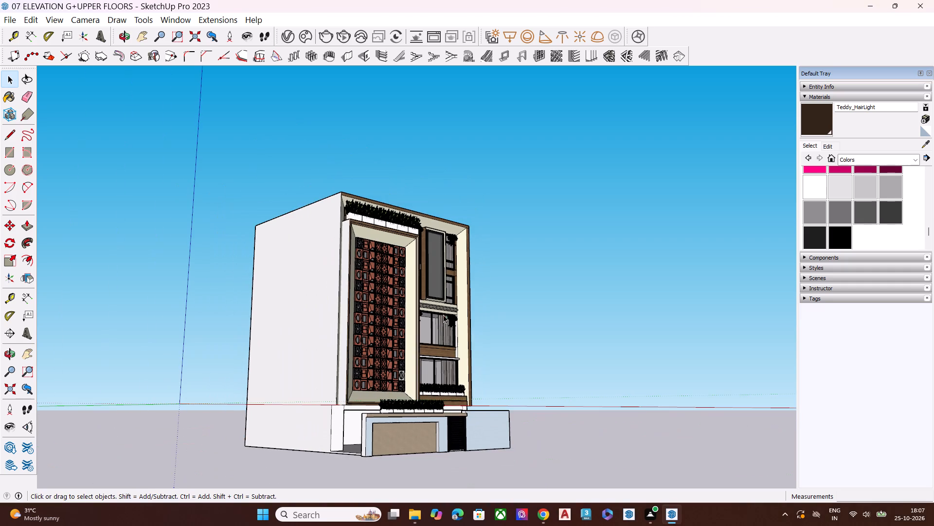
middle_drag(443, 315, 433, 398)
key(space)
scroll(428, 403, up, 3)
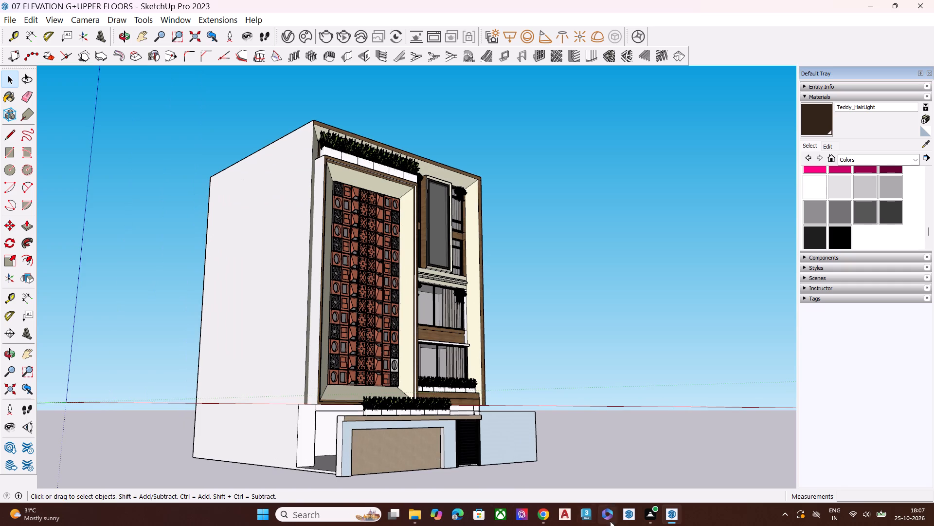
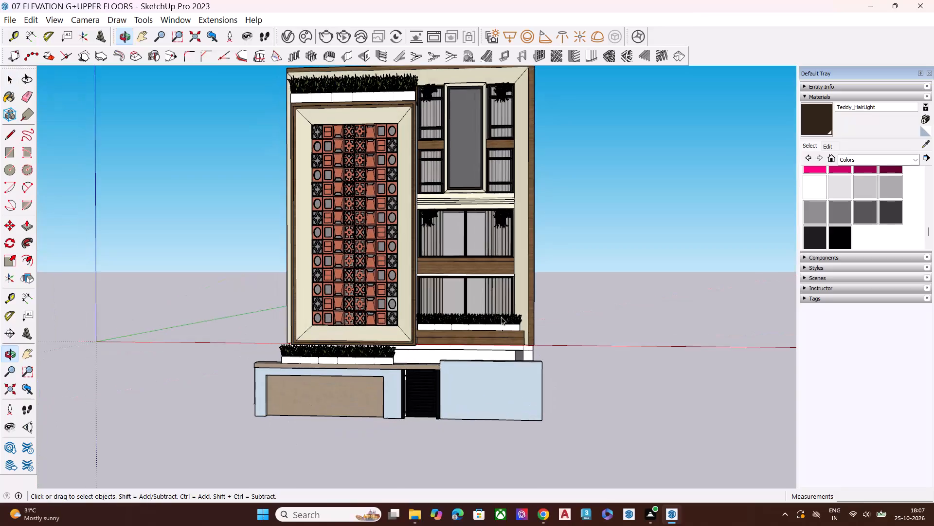
Stretch the boundary wall planter lengthwise to about 1.42 times, up to the gate-side end of the wall coping.
middle_drag(502, 317, 537, 326)
scroll(429, 358, up, 8)
scroll(360, 355, up, 4)
scroll(361, 359, down, 1)
scroll(361, 360, up, 2)
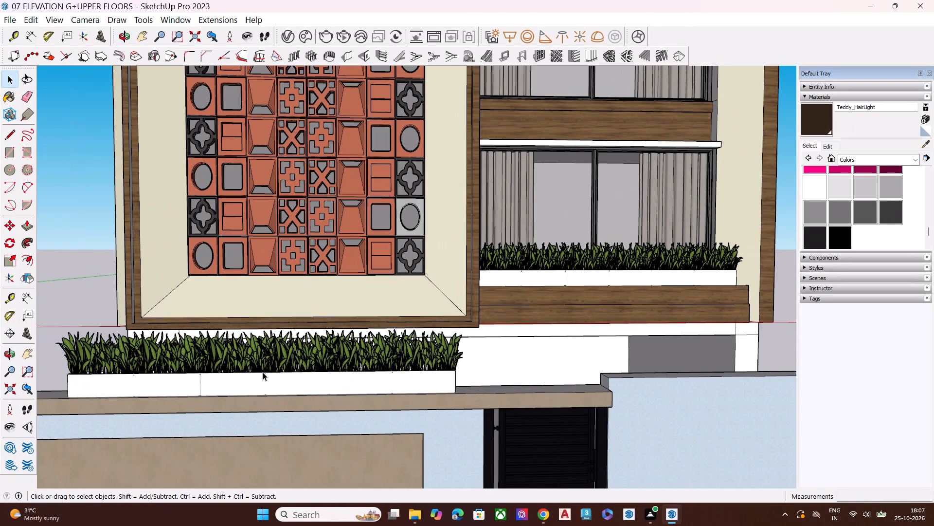
click(248, 372)
scroll(341, 386, down, 4)
key(s)
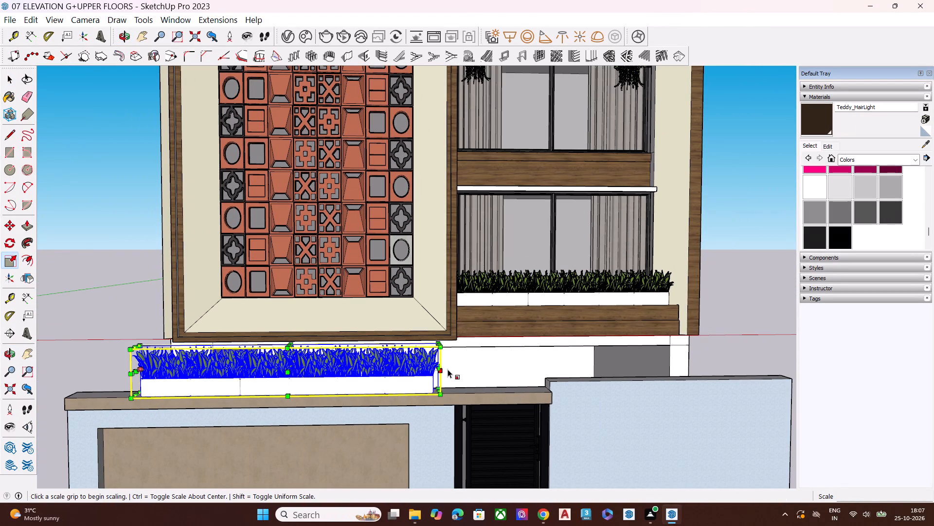
click(442, 365)
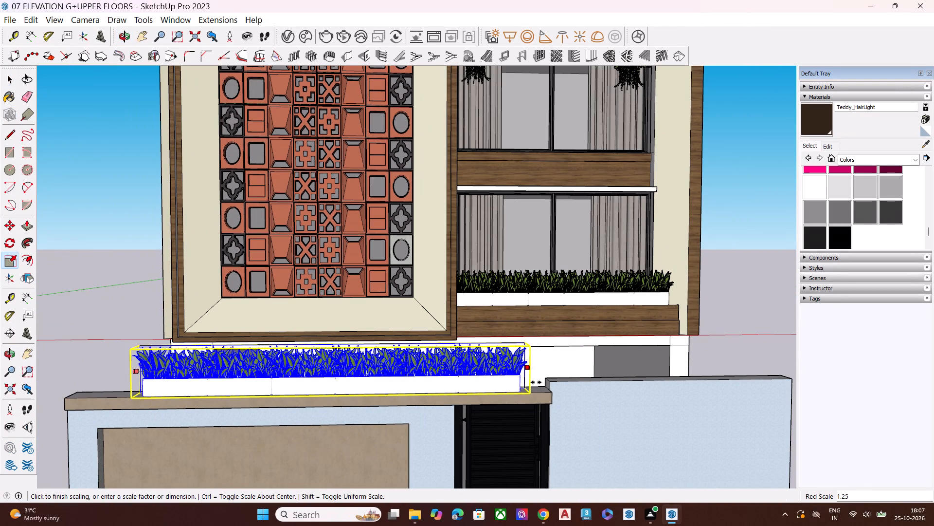
click(562, 394)
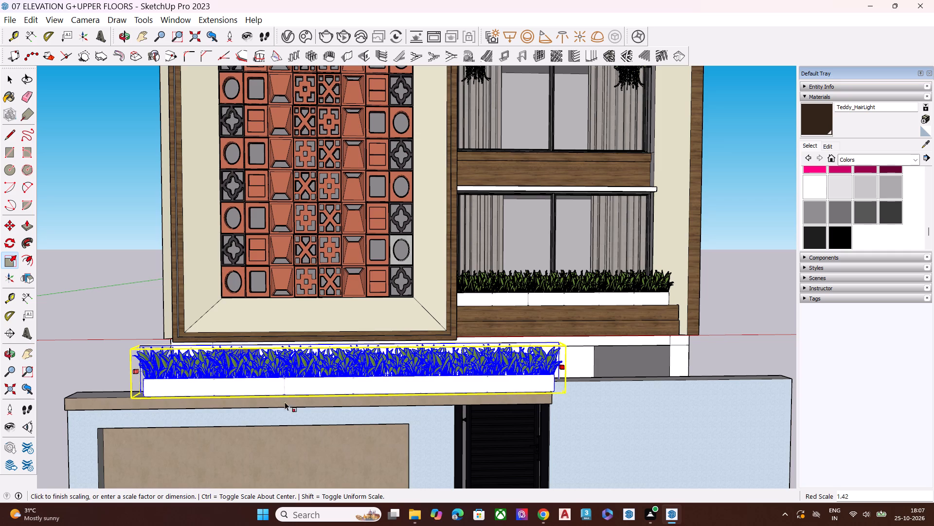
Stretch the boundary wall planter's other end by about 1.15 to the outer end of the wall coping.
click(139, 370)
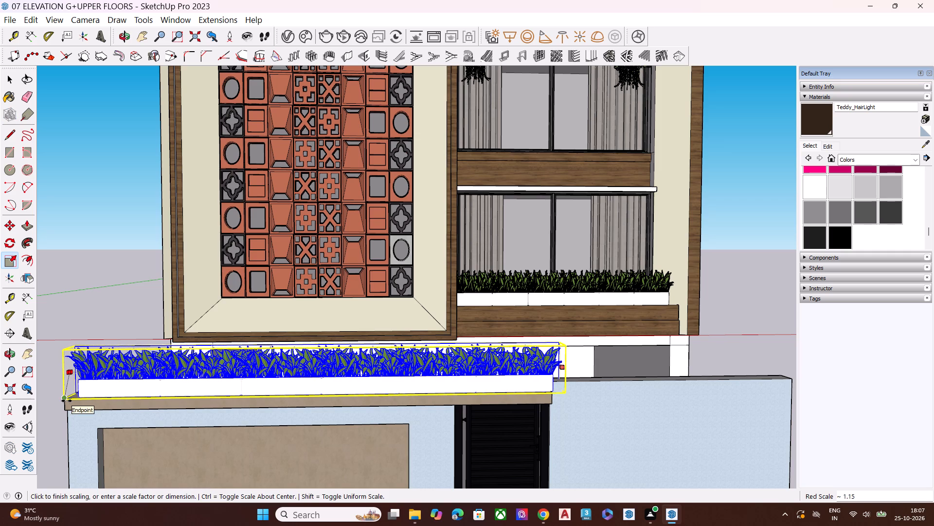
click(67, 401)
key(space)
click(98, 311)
Examine the whole front elevation with the lengthened boundary wall planter.
scroll(67, 259, down, 2)
scroll(74, 255, up, 2)
scroll(77, 253, down, 7)
scroll(275, 251, down, 3)
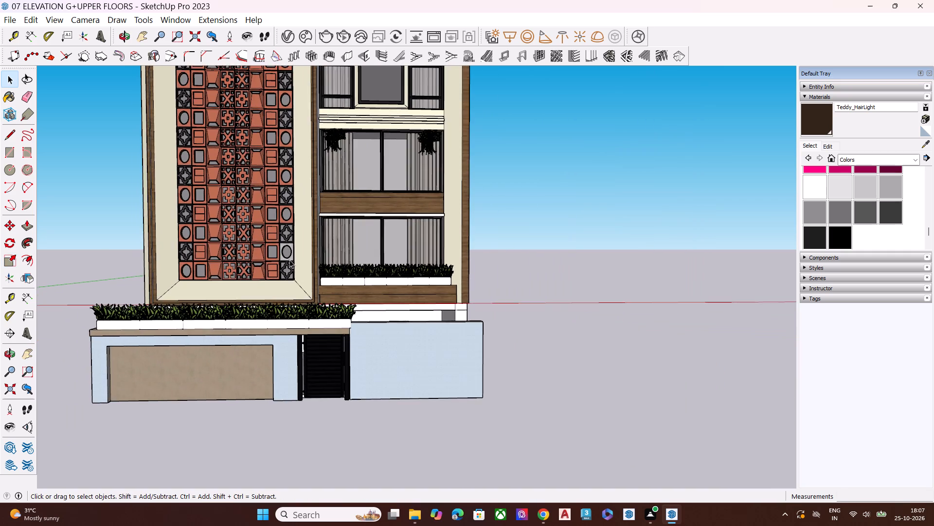
scroll(289, 260, down, 5)
scroll(287, 307, down, 7)
scroll(213, 250, up, 2)
middle_drag(208, 238, 200, 192)
scroll(201, 192, up, 8)
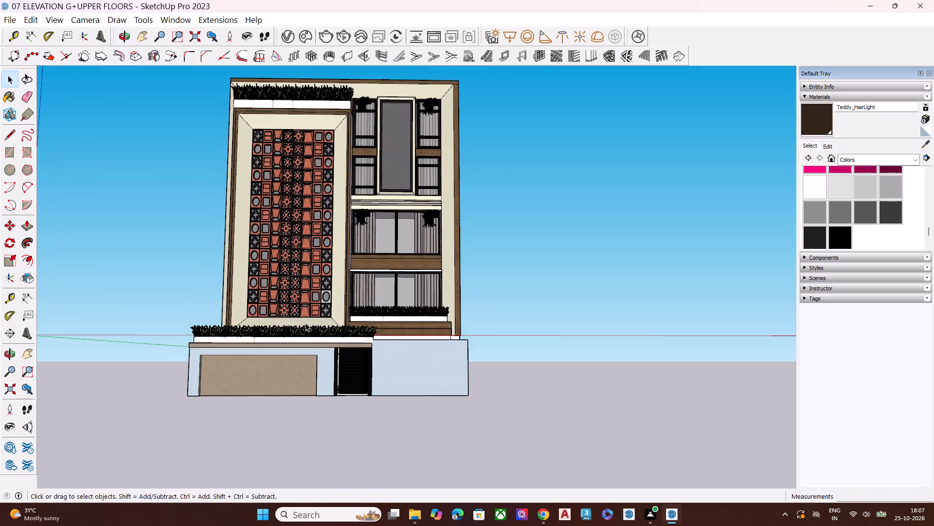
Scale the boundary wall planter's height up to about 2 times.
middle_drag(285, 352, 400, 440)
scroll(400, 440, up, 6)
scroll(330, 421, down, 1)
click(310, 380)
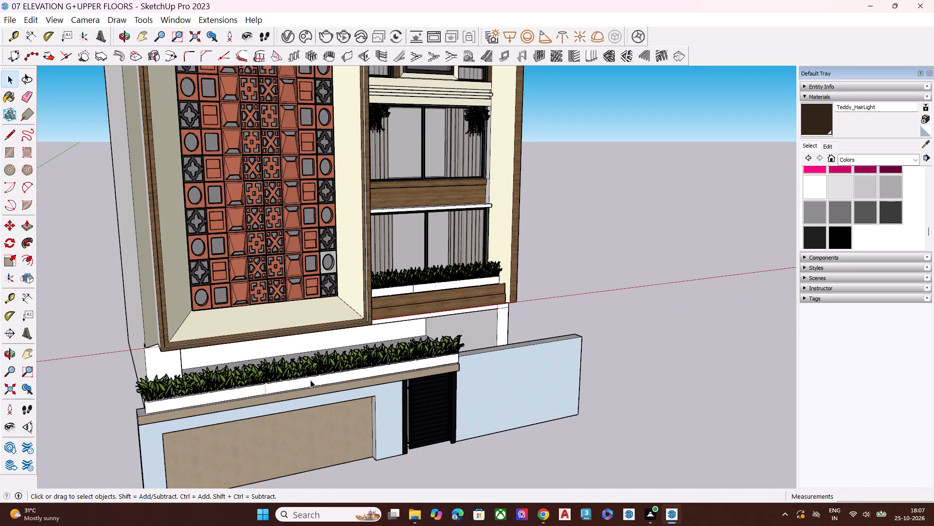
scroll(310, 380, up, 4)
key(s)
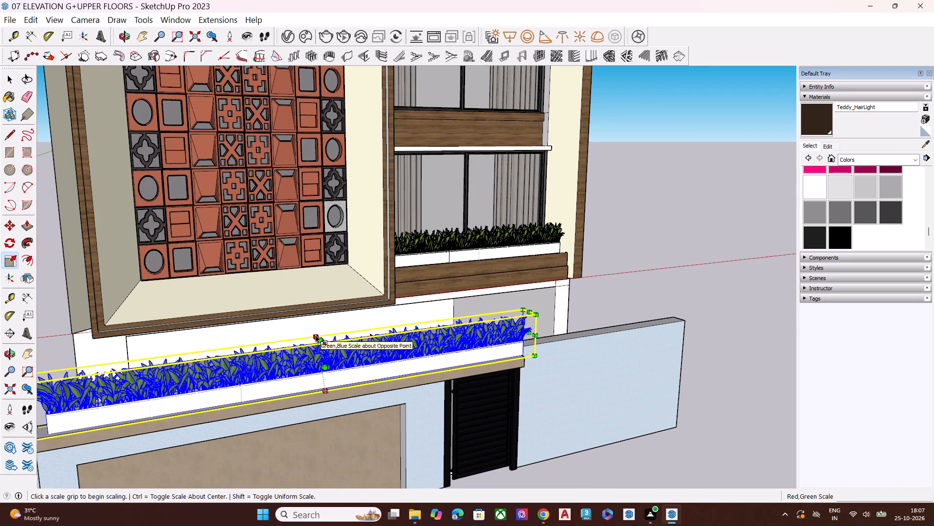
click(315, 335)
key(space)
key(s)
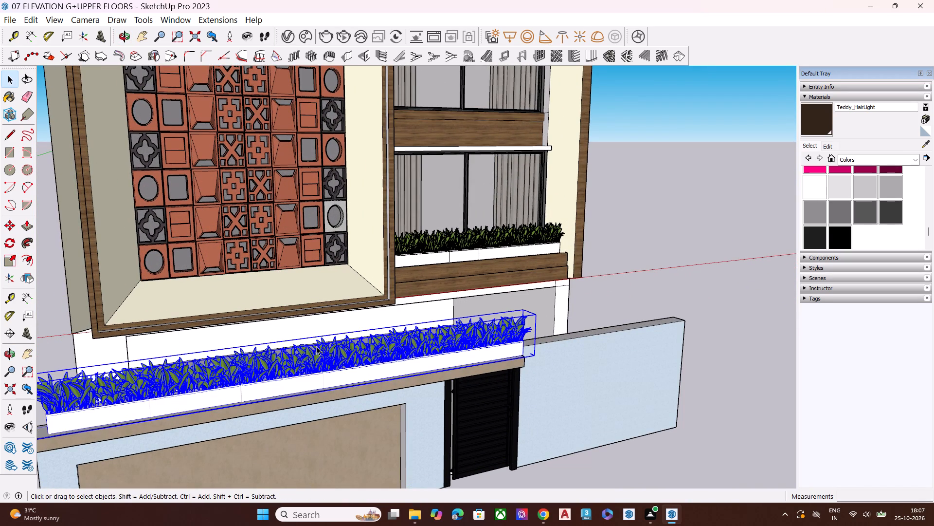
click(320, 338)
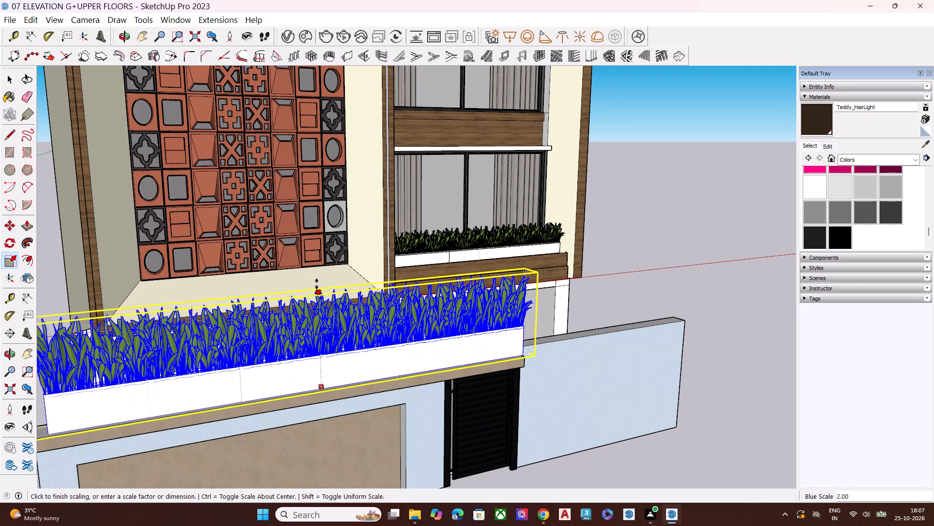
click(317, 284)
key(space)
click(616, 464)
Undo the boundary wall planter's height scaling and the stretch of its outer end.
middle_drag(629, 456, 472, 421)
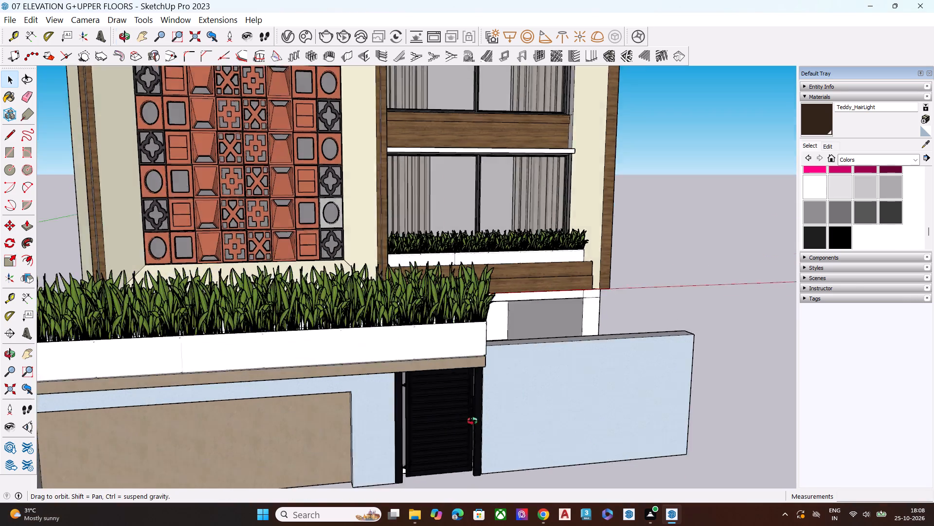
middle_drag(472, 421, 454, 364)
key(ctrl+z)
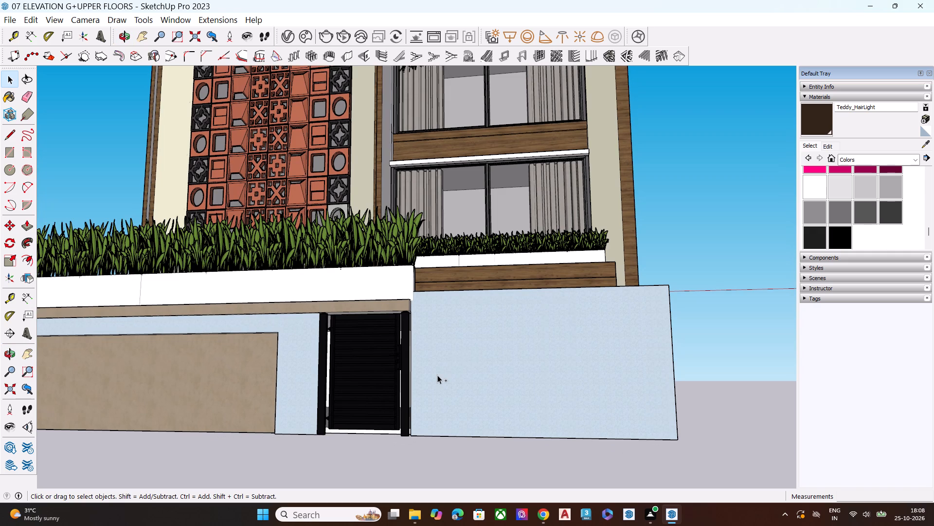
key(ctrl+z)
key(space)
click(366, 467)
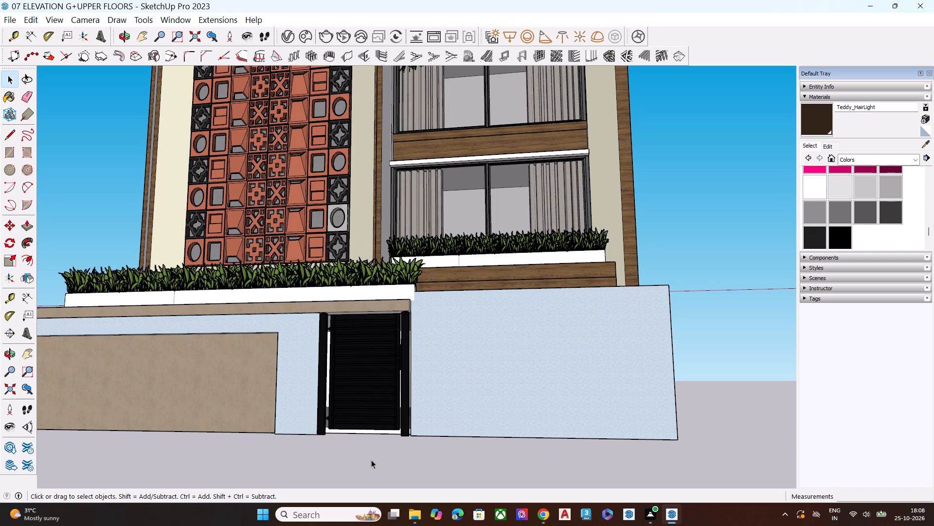
Move the boundary wall planter along the coping away from the gate, toward the wall's outer end.
scroll(409, 353, down, 4)
middle_drag(480, 388, 522, 454)
scroll(522, 454, up, 1)
key(space)
click(422, 453)
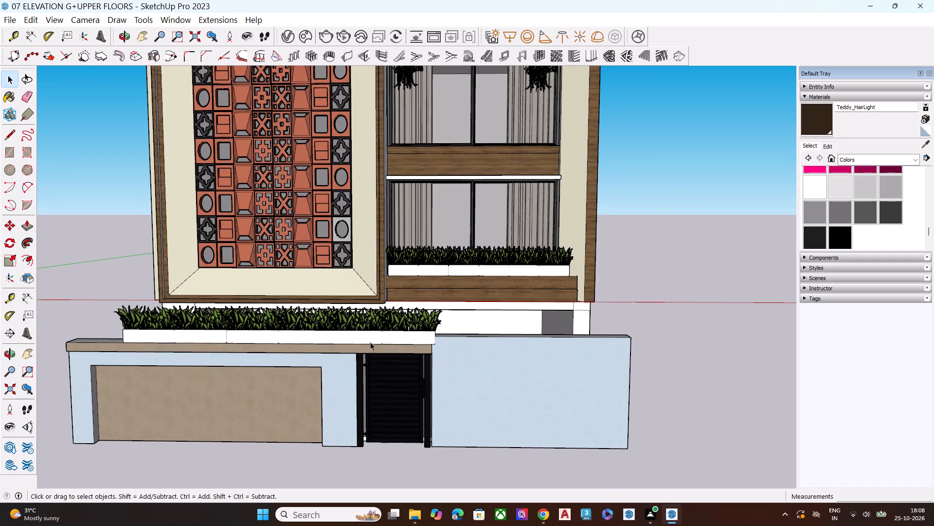
scroll(373, 340, up, 4)
click(381, 337)
key(m)
click(428, 343)
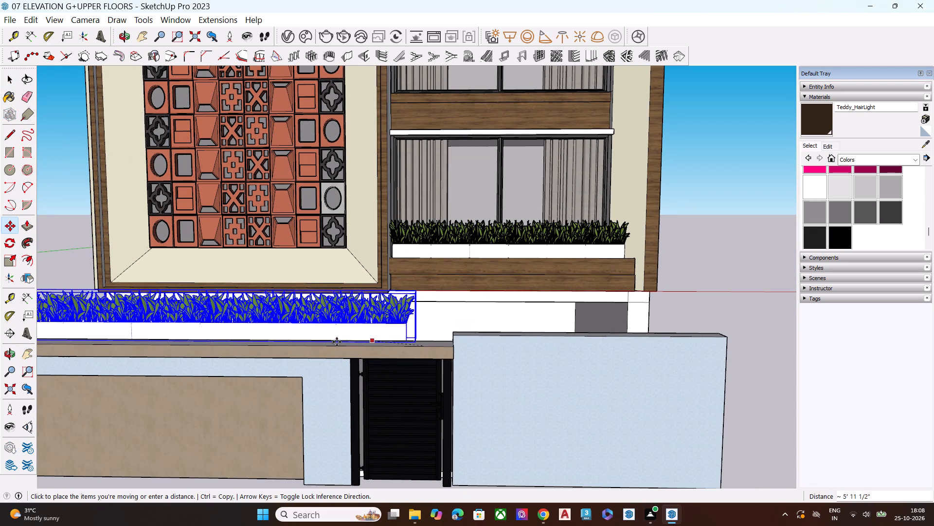
click(330, 347)
key(space)
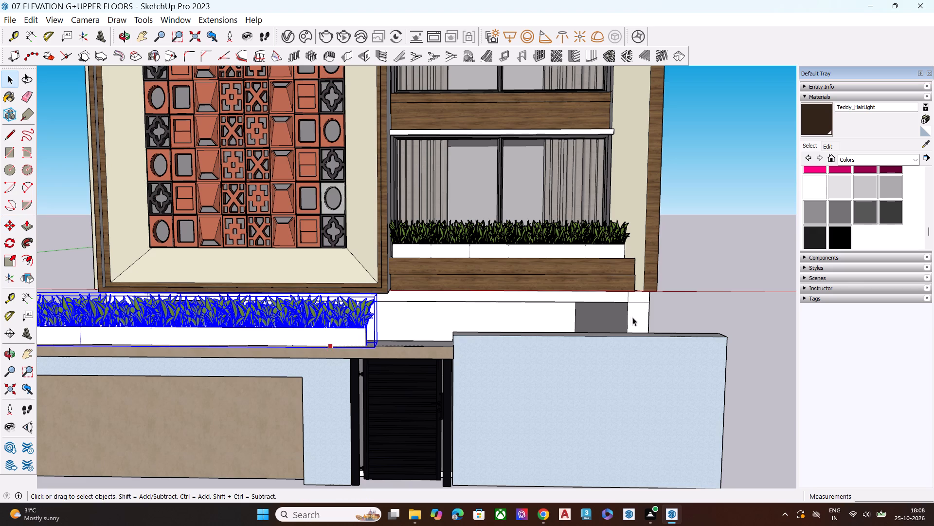
click(680, 292)
Examine the full front elevation and the balcony windows with their hanging plants after repositioning the wall planter.
scroll(682, 272, down, 7)
middle_drag(631, 395, 620, 340)
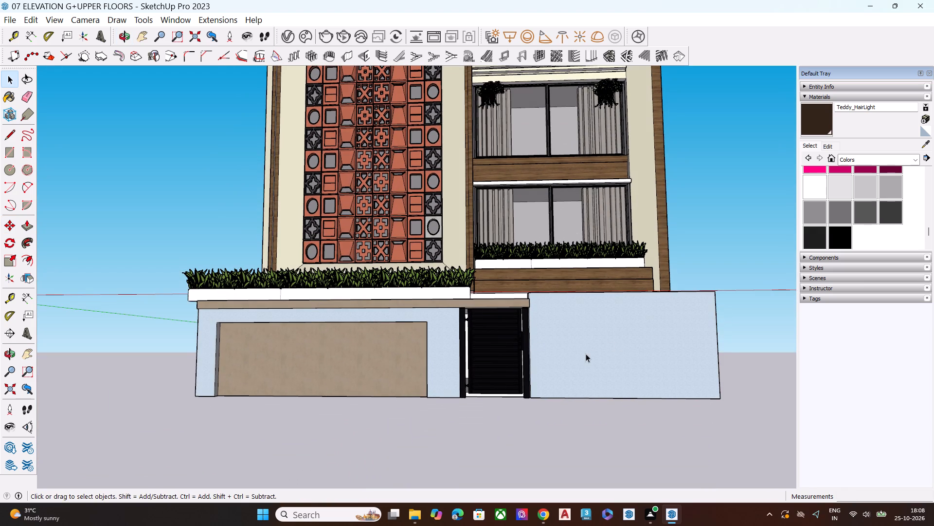
scroll(558, 362, down, 15)
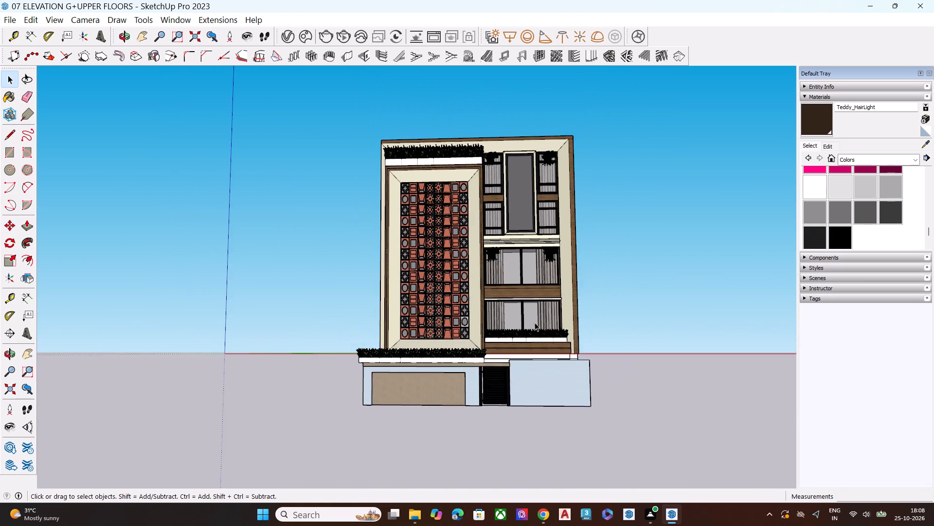
scroll(526, 271, up, 8)
middle_drag(489, 291, 431, 263)
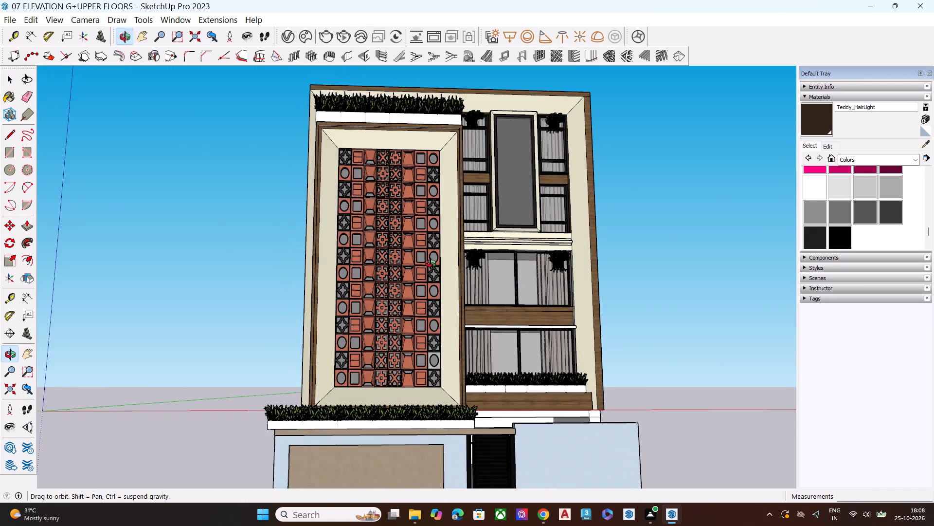
middle_drag(431, 263, 424, 267)
scroll(551, 267, up, 6)
scroll(503, 376, up, 3)
scroll(503, 376, down, 1)
scroll(503, 376, up, 5)
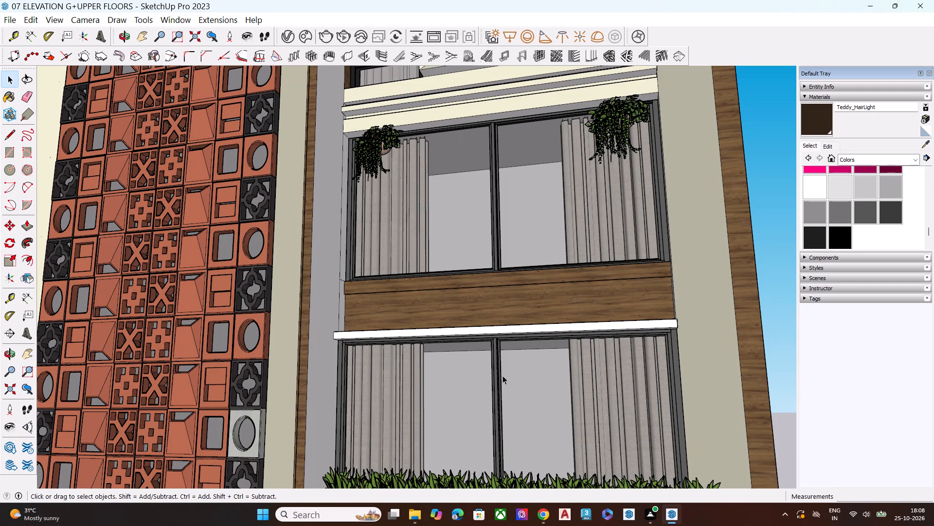
scroll(569, 371, down, 8)
key(space)
middle_drag(541, 357, 542, 365)
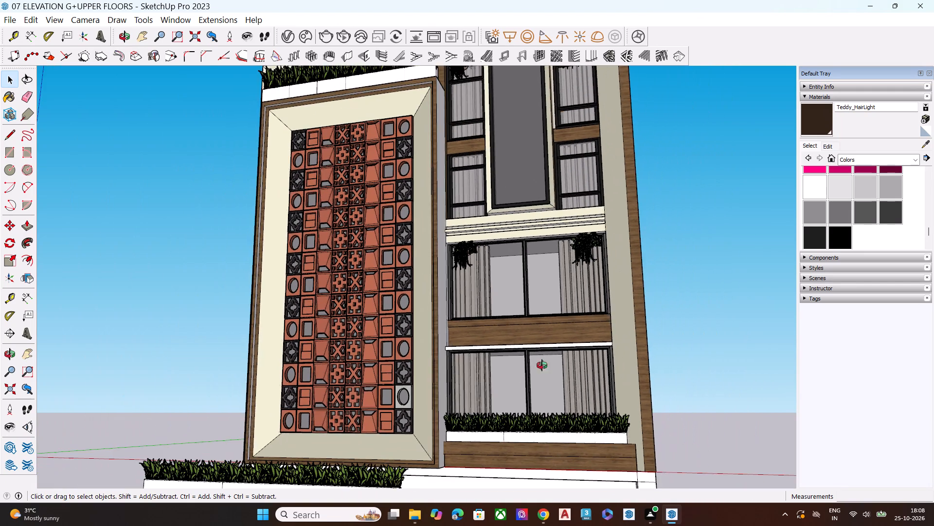
middle_drag(542, 365, 542, 393)
key(space)
middle_drag(471, 395, 622, 394)
click(672, 381)
key(space)
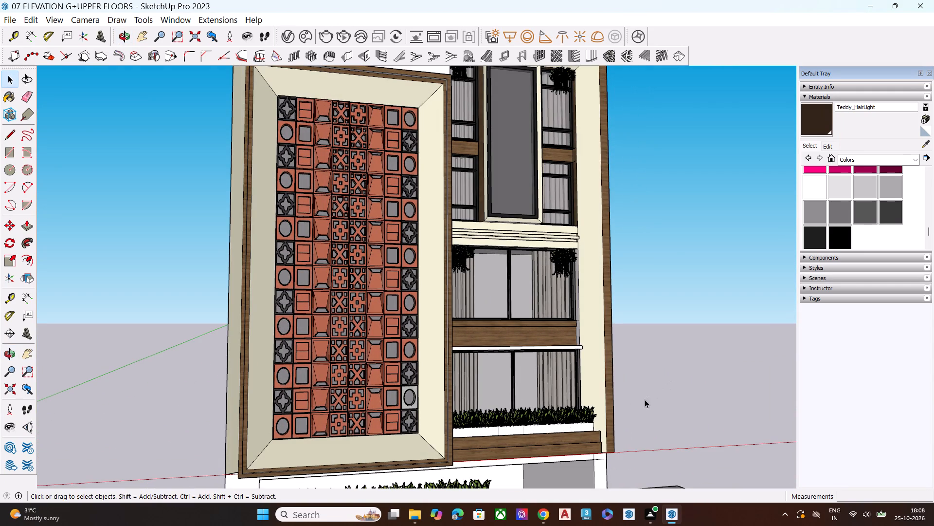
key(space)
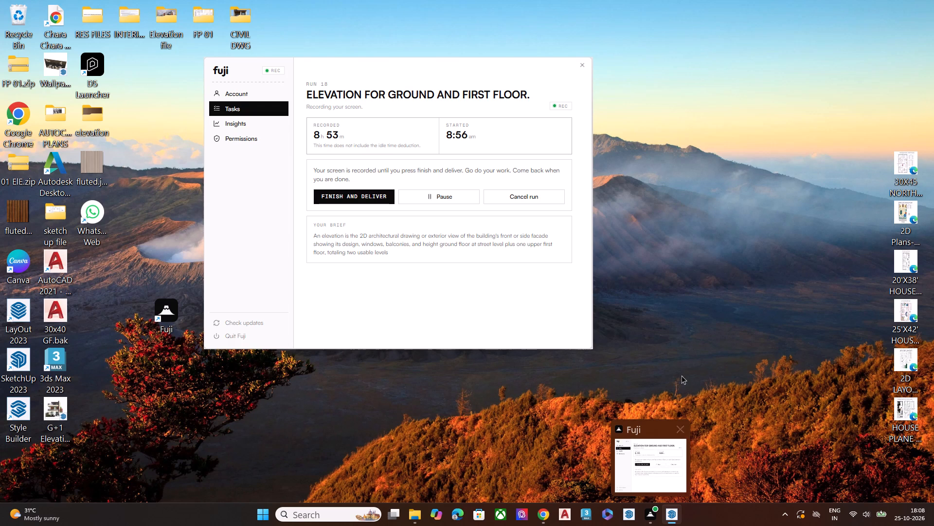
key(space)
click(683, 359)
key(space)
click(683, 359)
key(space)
Examine the upper facade, the roof and the building's plain side wall from oblique and raised views.
middle_drag(708, 376, 603, 401)
scroll(603, 401, up, 1)
scroll(565, 384, down, 5)
scroll(556, 400, up, 1)
scroll(556, 401, down, 4)
middle_drag(587, 399, 470, 400)
scroll(437, 289, up, 9)
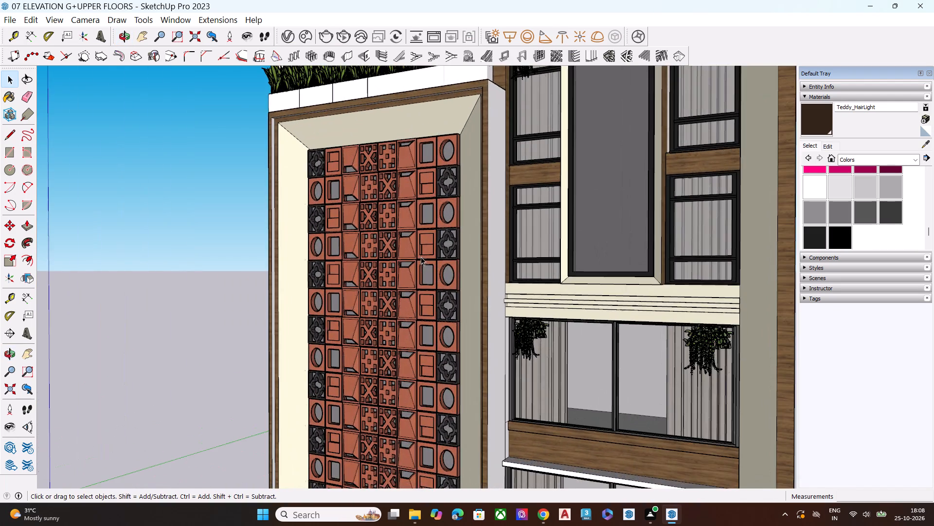
scroll(495, 269, up, 8)
scroll(486, 316, down, 20)
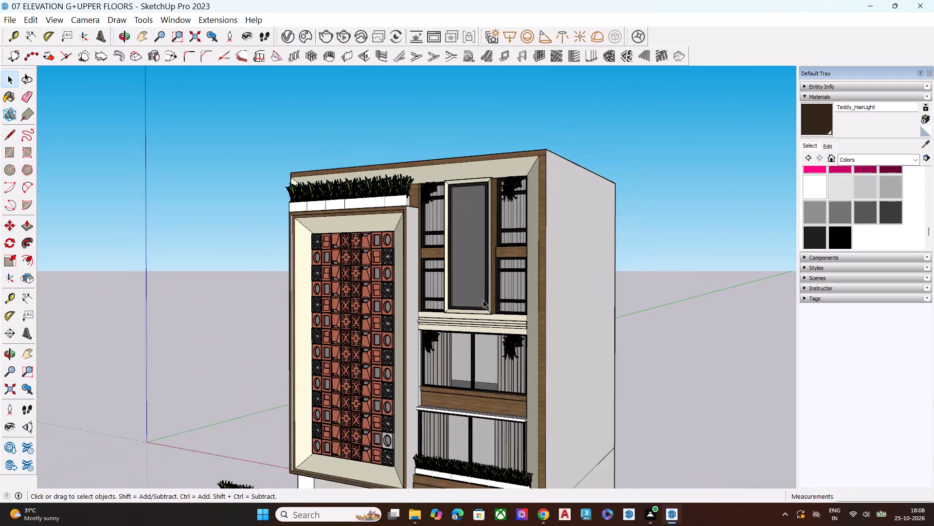
middle_drag(483, 296, 385, 391)
scroll(523, 140, up, 6)
scroll(494, 263, down, 7)
middle_drag(544, 260, 484, 280)
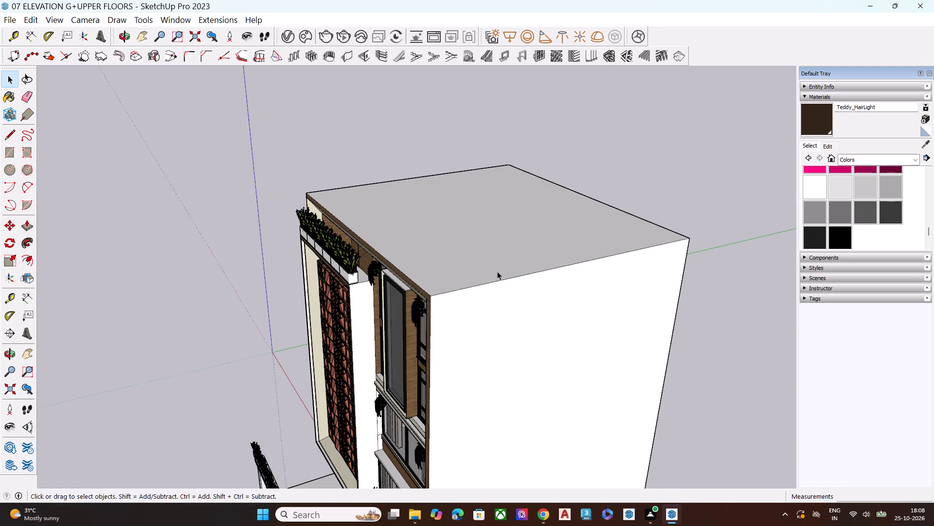
scroll(497, 271, down, 5)
middle_drag(471, 334, 476, 294)
scroll(455, 335, up, 7)
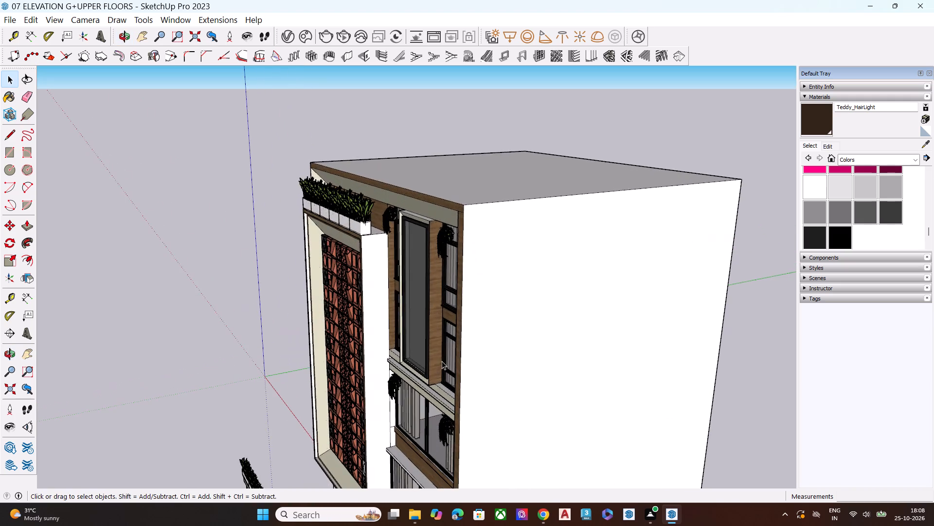
middle_drag(441, 361, 675, 259)
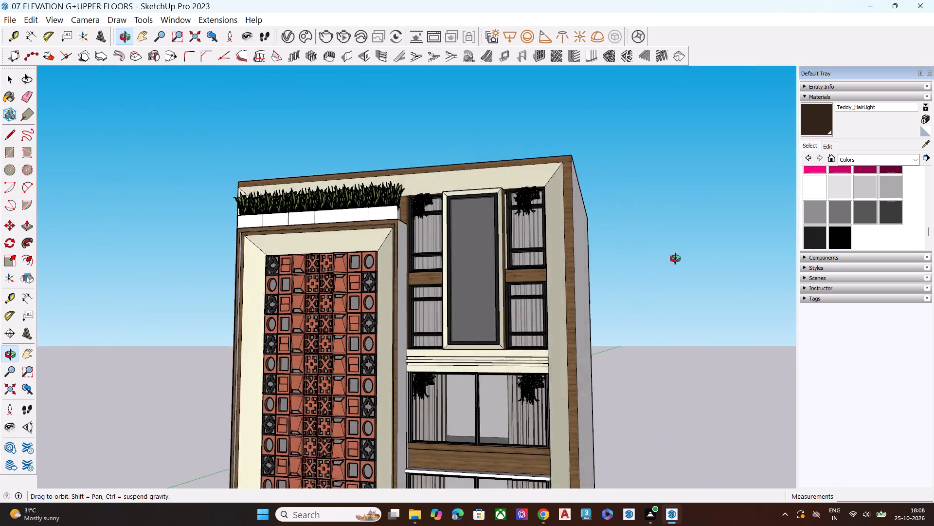
middle_drag(675, 259, 726, 259)
Examine the patterned tile screen and top ledge planter from the building's opposite side at a low oblique angle.
middle_drag(484, 357, 685, 347)
scroll(398, 390, up, 4)
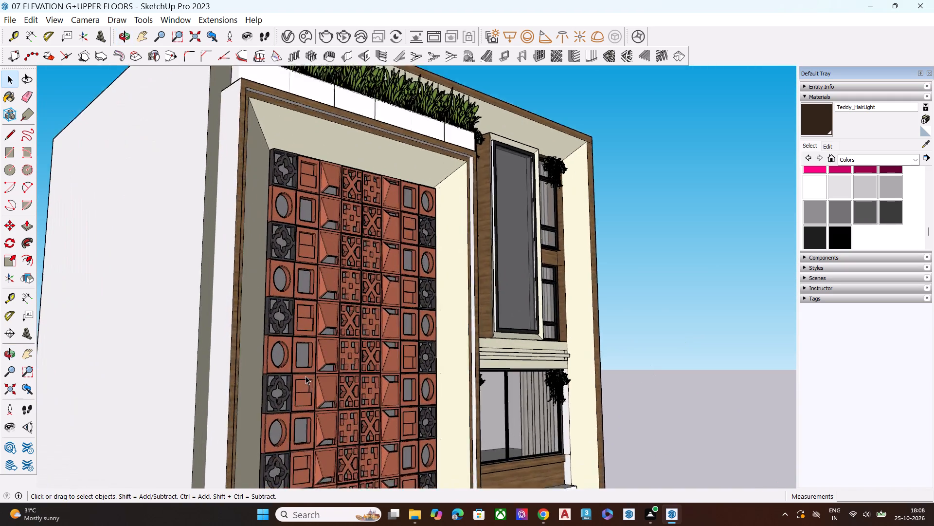
scroll(305, 376, up, 4)
scroll(305, 376, down, 9)
middle_drag(386, 344, 393, 320)
scroll(393, 320, up, 1)
scroll(393, 320, down, 1)
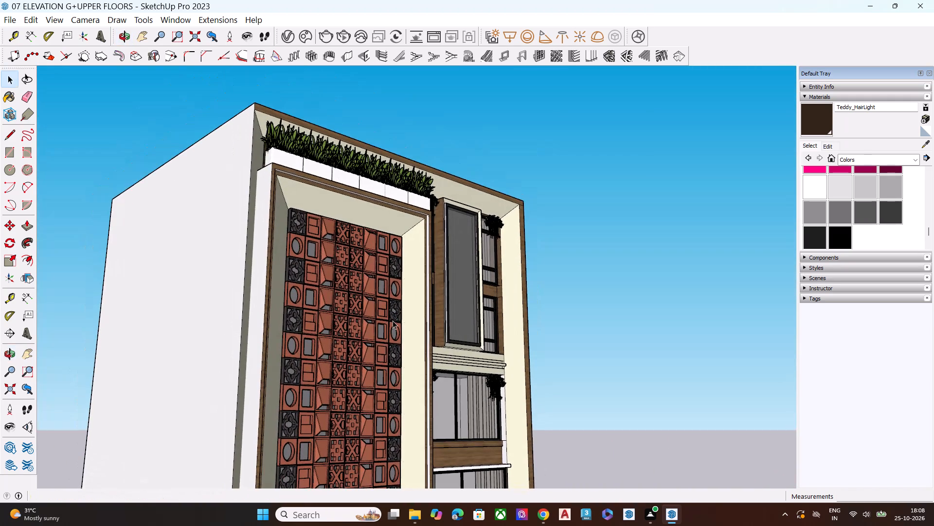
scroll(386, 73, down, 7)
scroll(412, 240, down, 5)
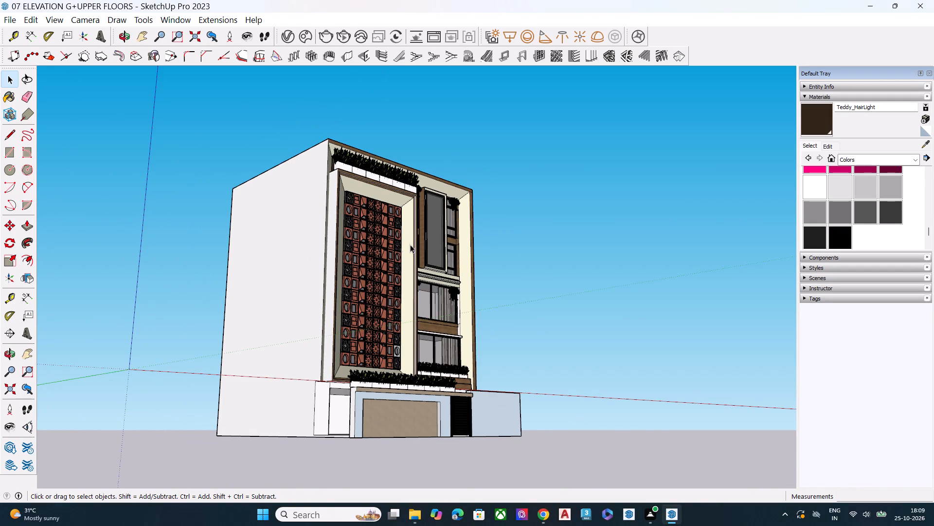
scroll(391, 262, down, 6)
Examine the whole elevation from the front, closing in on the boundary wall, gate and lower balcony planters.
middle_drag(396, 323, 279, 407)
scroll(365, 367, up, 10)
middle_drag(443, 344, 411, 347)
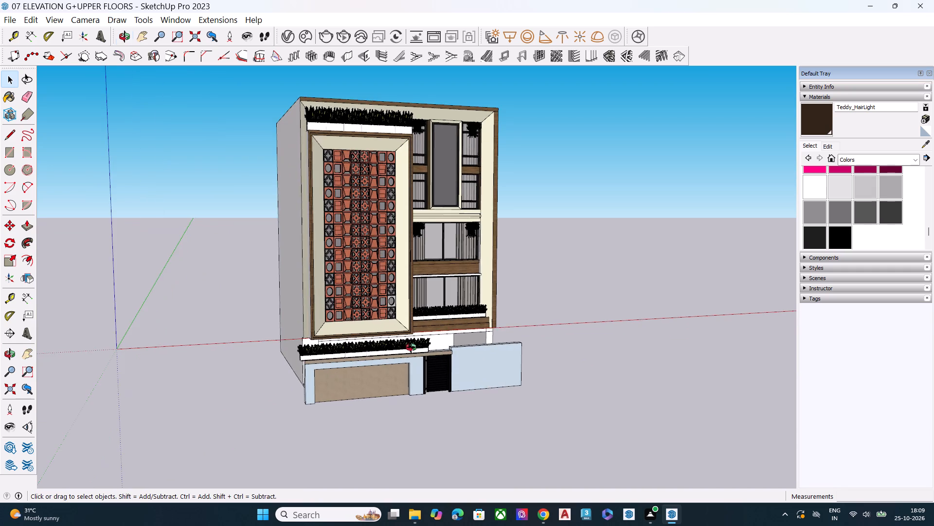
middle_drag(411, 347, 341, 344)
scroll(442, 305, up, 3)
scroll(462, 304, down, 5)
scroll(463, 304, up, 6)
scroll(467, 366, up, 3)
middle_drag(467, 366, 459, 333)
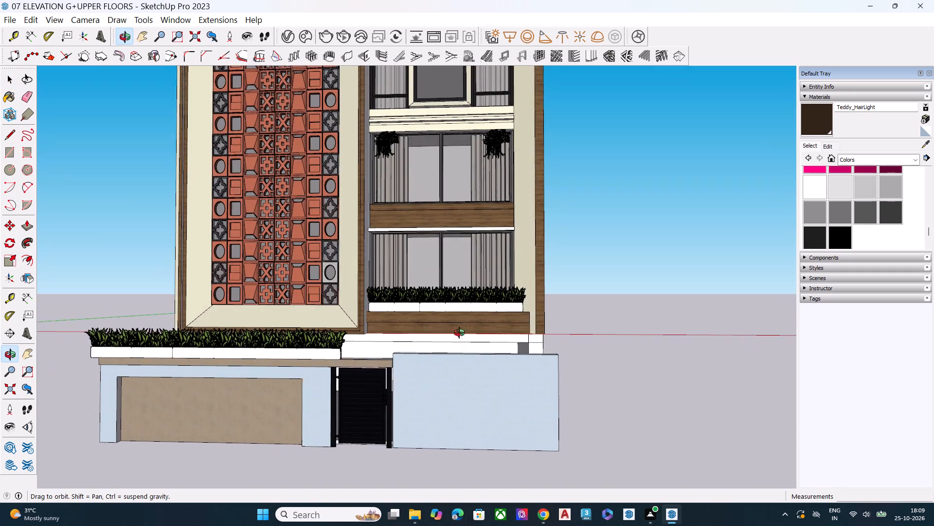
Erase the stray edges on the white side wall of the tile screen, beside the wood band above the lowest balcony window.
middle_drag(459, 333, 459, 318)
scroll(423, 264, up, 7)
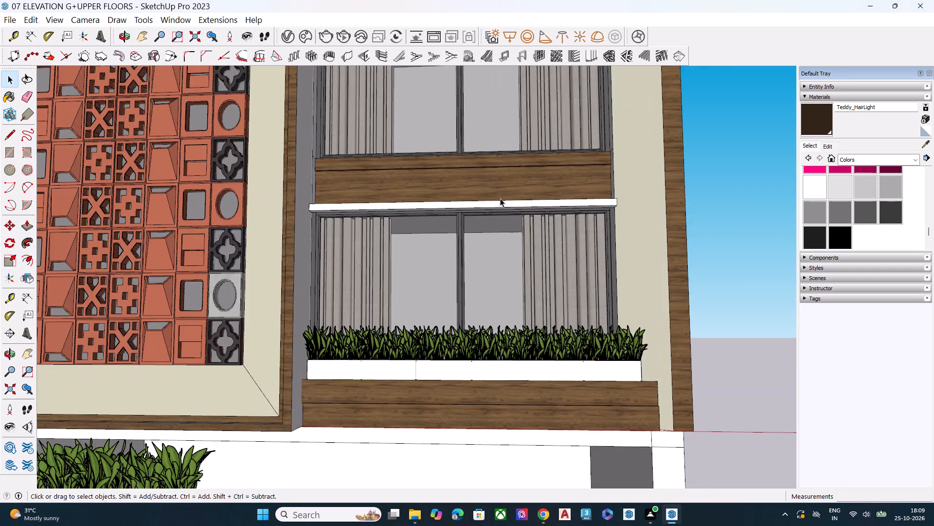
scroll(511, 194, up, 1)
middle_drag(501, 207, 482, 363)
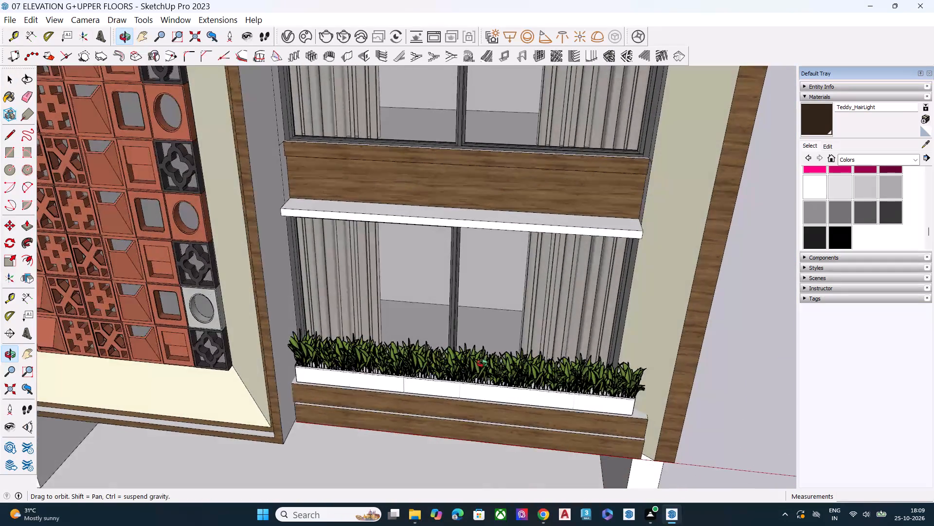
middle_drag(482, 363, 290, 161)
scroll(290, 161, up, 8)
scroll(364, 222, down, 8)
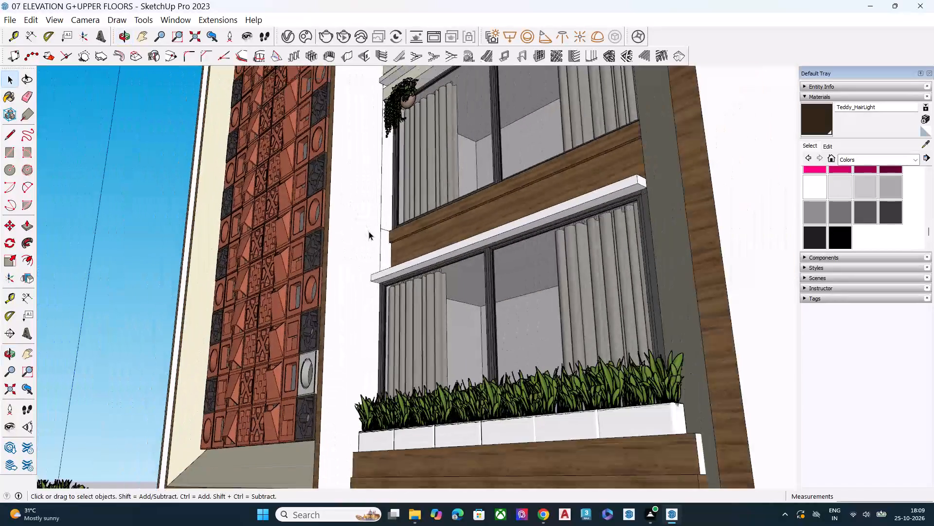
middle_drag(372, 244, 370, 268)
key(e)
scroll(379, 220, up, 7)
click(388, 237)
click(379, 254)
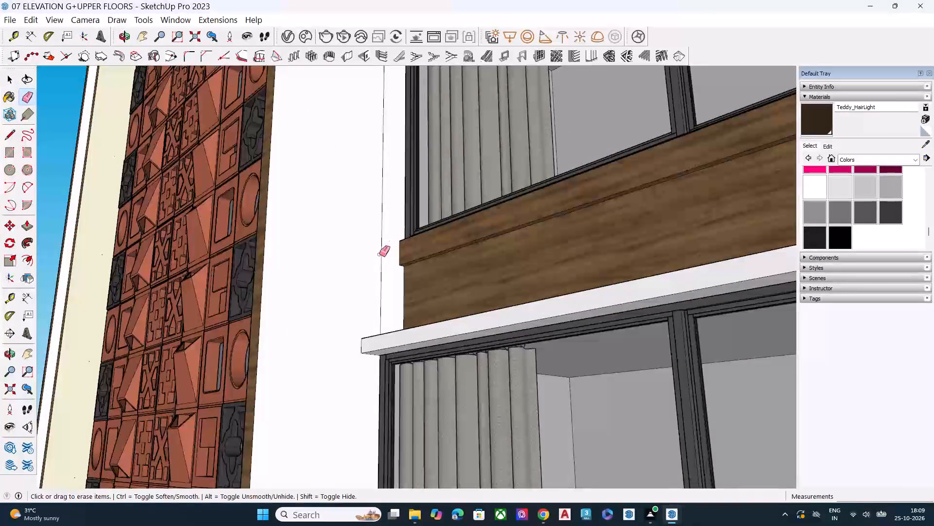
click(381, 247)
scroll(377, 247, down, 17)
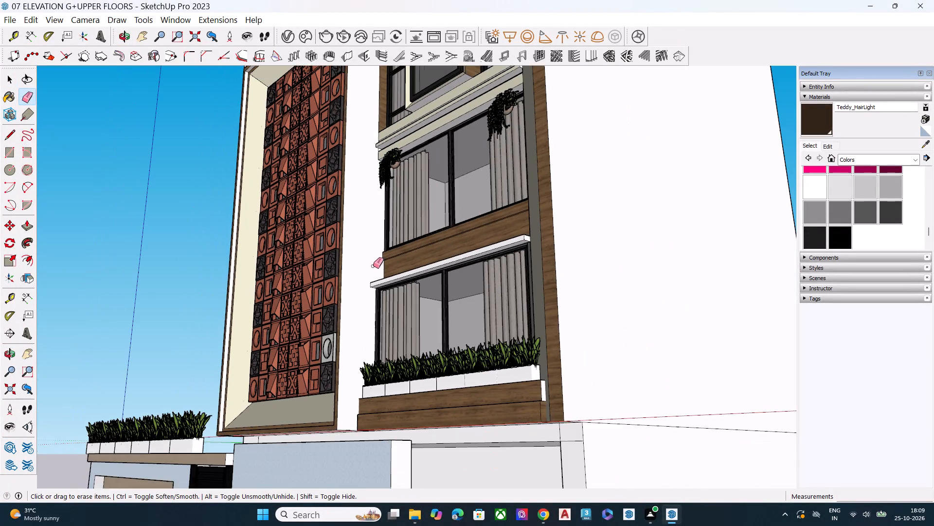
scroll(373, 266, down, 7)
key(space)
Examine the building's overall massing and plain side wall from low and raised oblique views.
scroll(371, 268, down, 6)
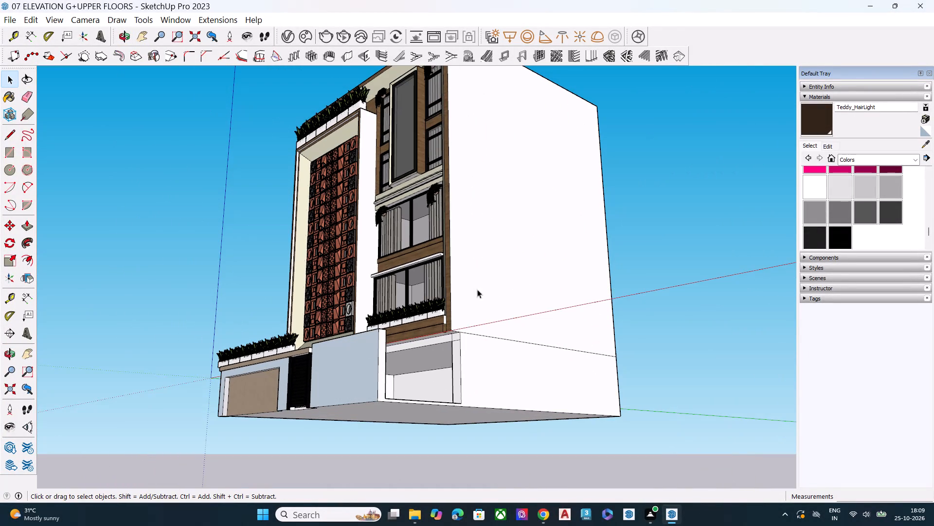
click(654, 277)
right_drag(906, 258, 873, 296)
middle_drag(656, 352, 685, 450)
scroll(713, 443, up, 1)
scroll(700, 385, down, 8)
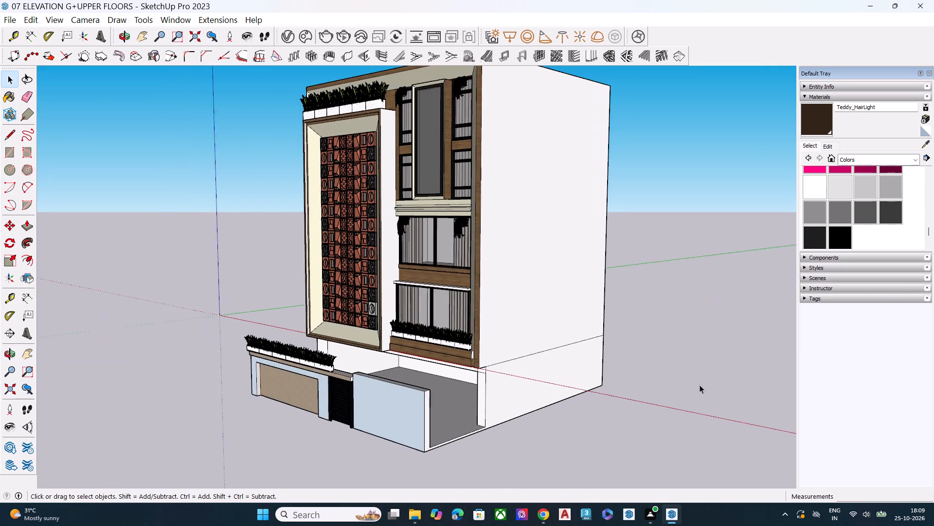
scroll(602, 417, down, 5)
scroll(553, 264, up, 5)
scroll(503, 364, down, 7)
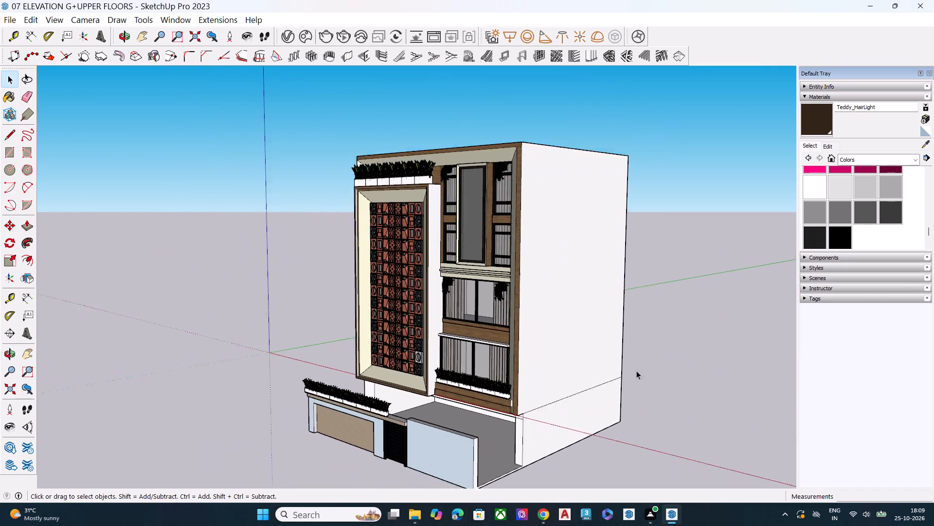
scroll(653, 365, up, 1)
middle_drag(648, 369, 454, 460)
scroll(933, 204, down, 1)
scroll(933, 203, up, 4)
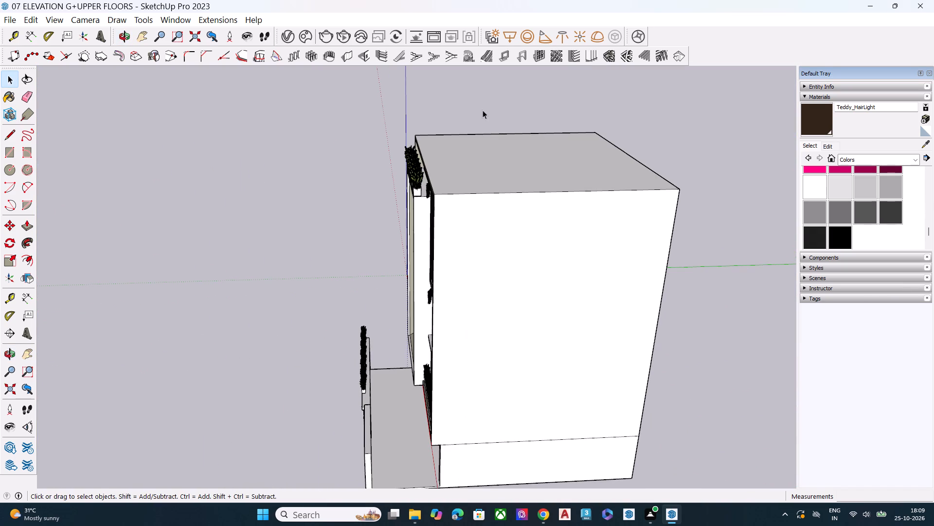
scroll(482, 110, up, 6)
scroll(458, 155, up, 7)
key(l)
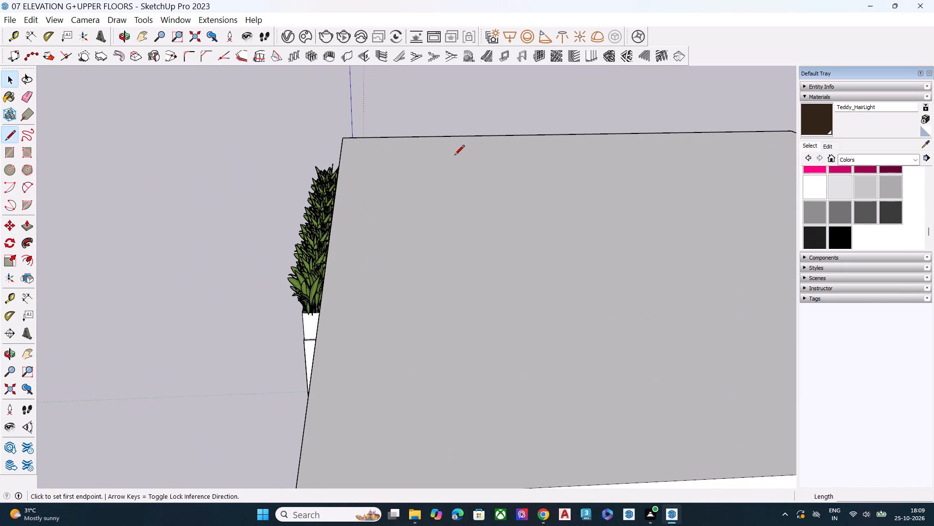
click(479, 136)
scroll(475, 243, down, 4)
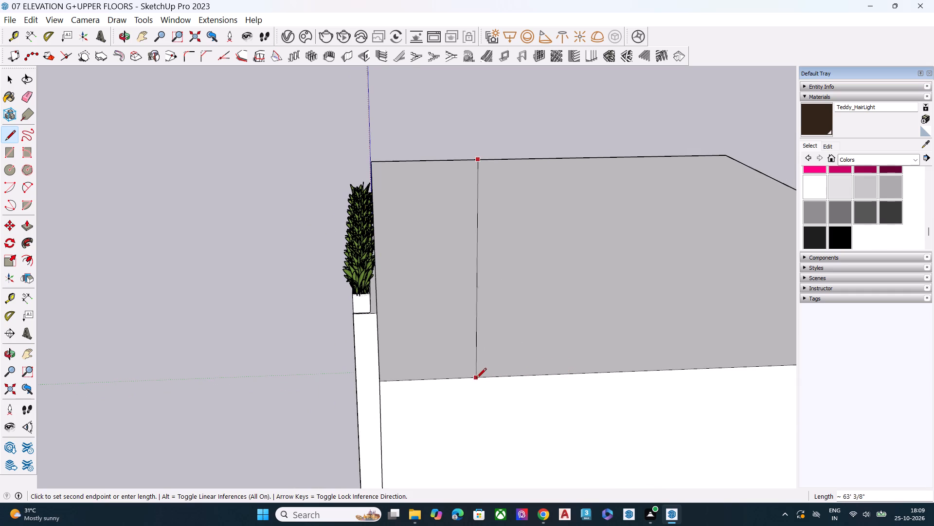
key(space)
Copy the roof's front edge about 13' back across the roof face to divide it in two.
middle_drag(509, 295, 501, 329)
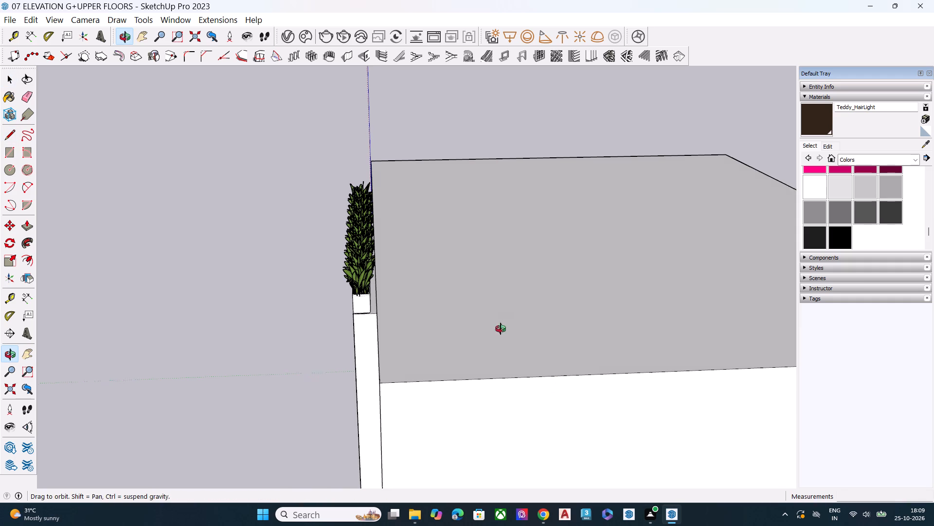
middle_drag(501, 329, 477, 370)
scroll(404, 294, up, 1)
click(349, 319)
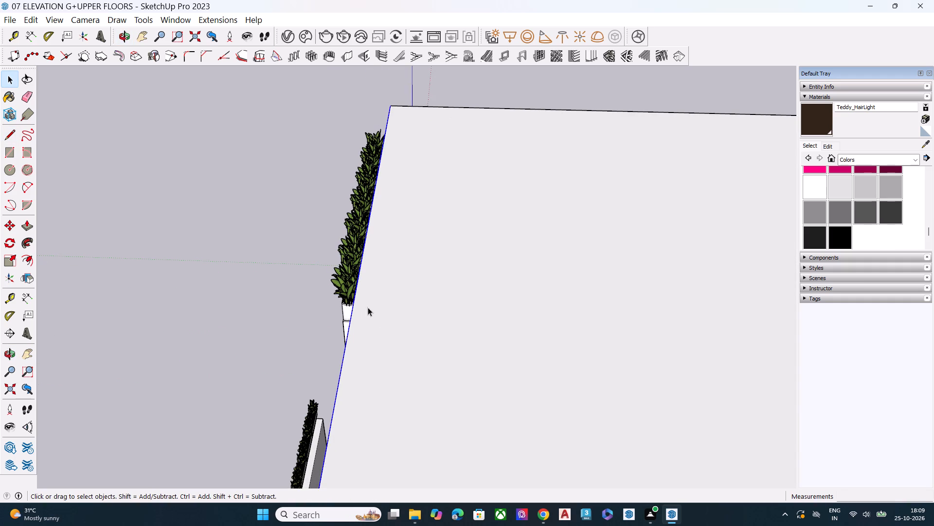
key(m)
click(389, 107)
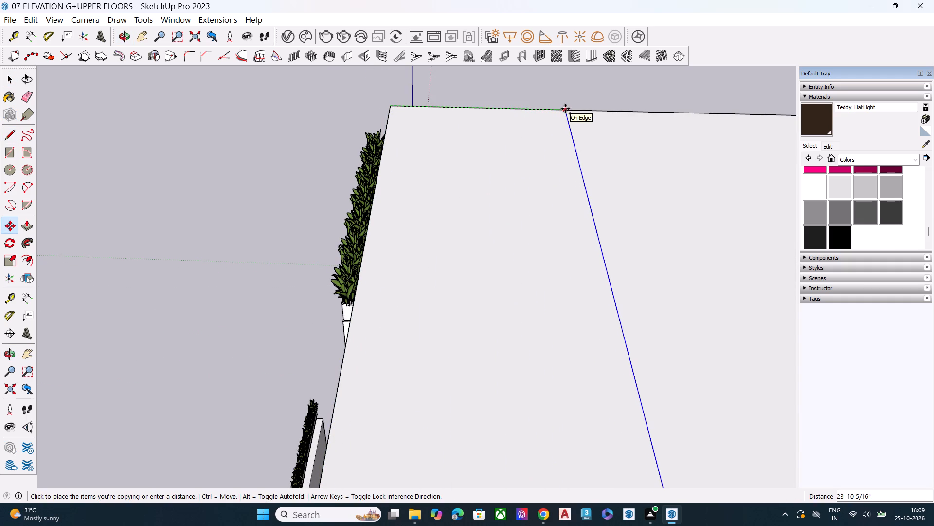
click(485, 112)
key(space)
scroll(381, 191, down, 9)
scroll(431, 224, down, 7)
scroll(501, 211, down, 2)
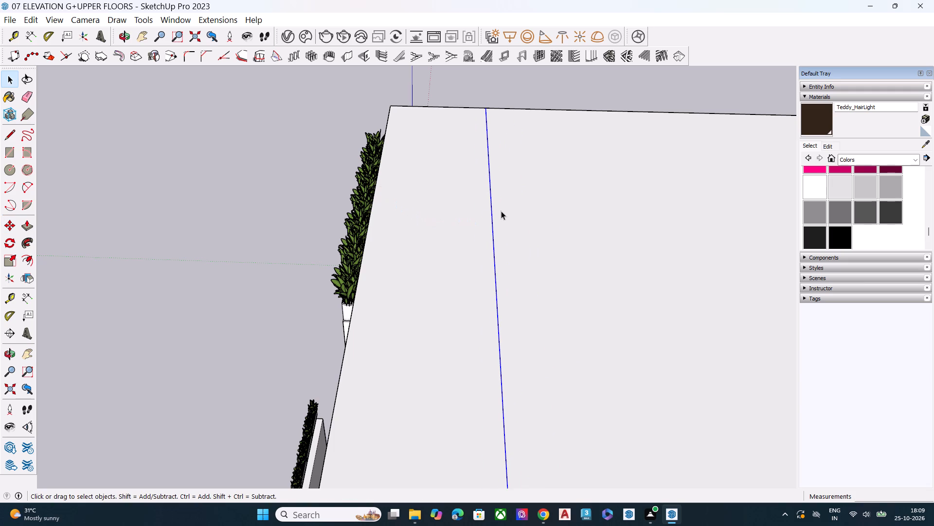
scroll(501, 211, down, 6)
scroll(454, 213, down, 7)
key(space)
scroll(334, 241, down, 1)
click(320, 258)
Push/Pull the rear part of the roof upward about 15' 10" to form a set-back rooftop block.
scroll(413, 224, down, 12)
middle_drag(443, 268, 452, 285)
double_click(497, 276)
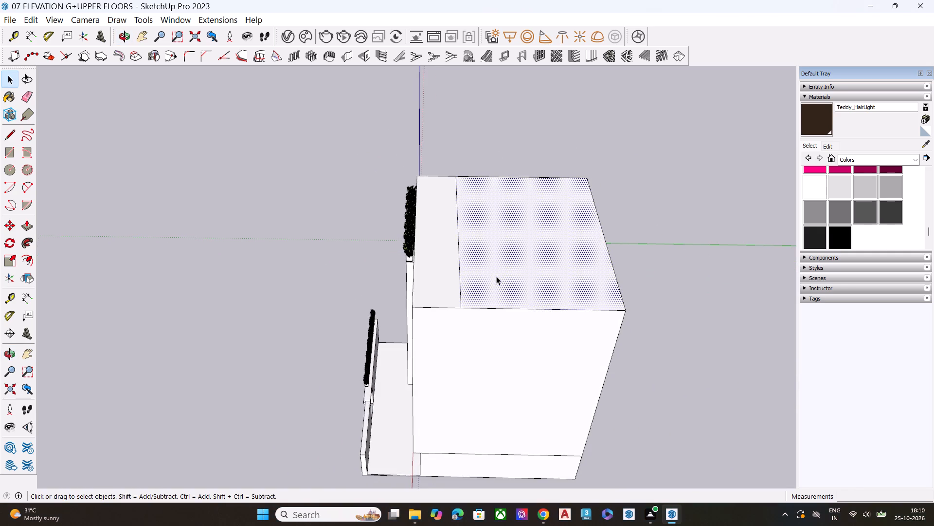
key(p)
click(494, 277)
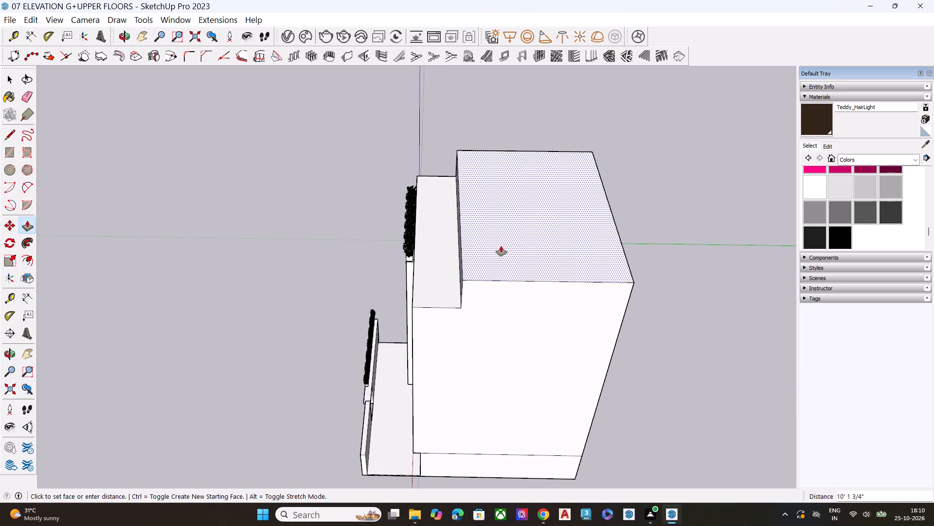
click(504, 234)
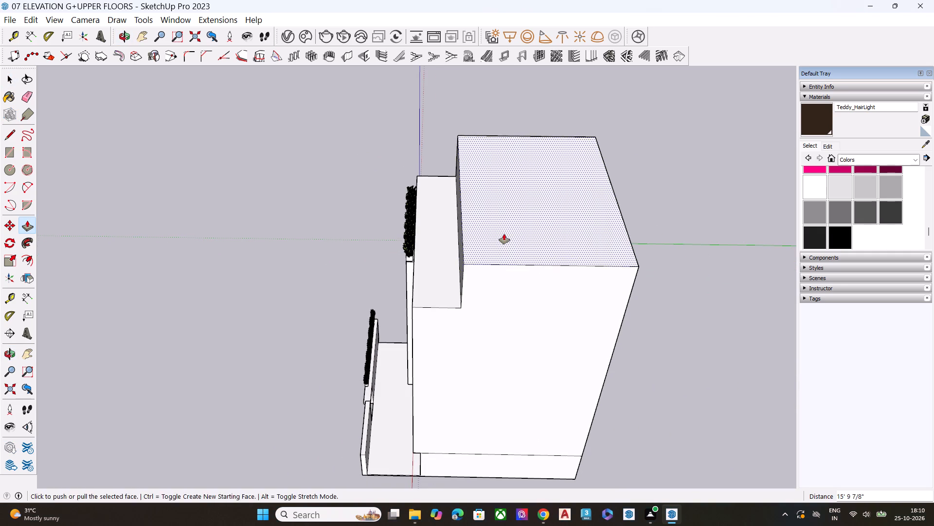
key(space)
Examine the raised rooftop block from the front and from above in relation to the facade below.
middle_drag(441, 275, 685, 151)
middle_drag(428, 193, 677, 123)
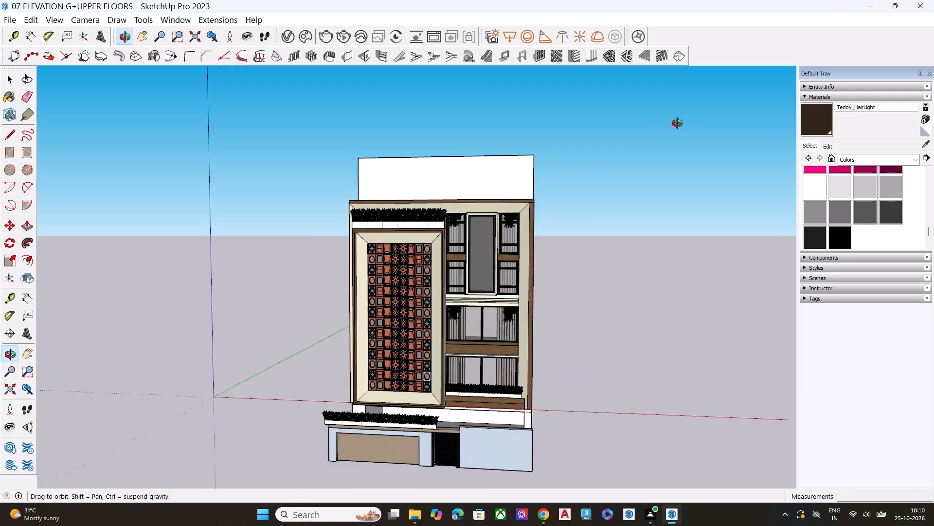
middle_drag(677, 123, 694, 120)
scroll(302, 157, up, 9)
middle_drag(389, 191, 321, 208)
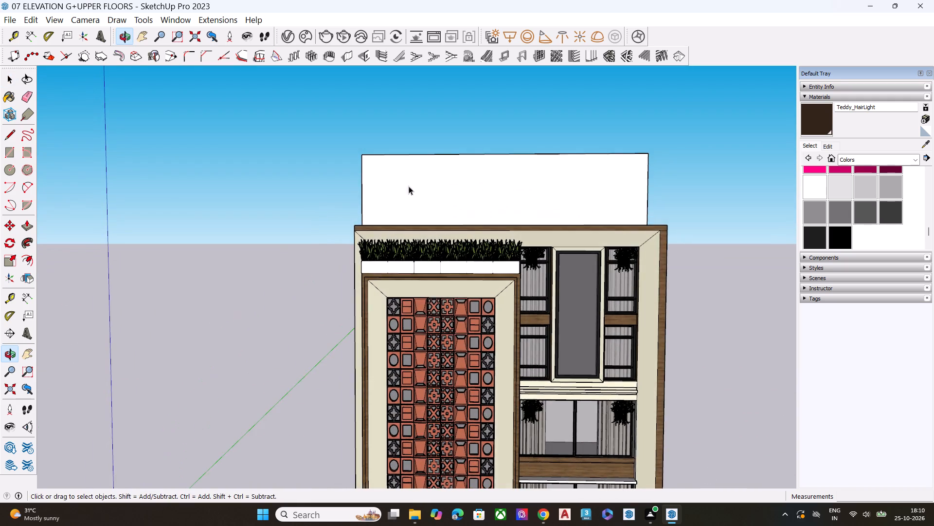
scroll(479, 167, up, 4)
scroll(479, 167, down, 1)
scroll(479, 167, up, 3)
middle_drag(474, 188, 462, 308)
scroll(443, 236, up, 8)
scroll(401, 186, down, 6)
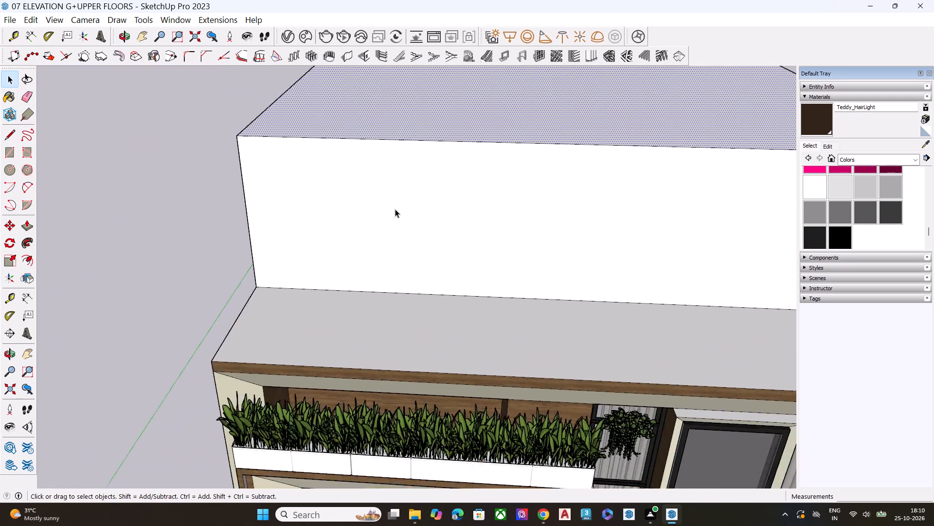
scroll(395, 209, down, 3)
scroll(459, 92, up, 8)
scroll(422, 141, down, 6)
Draw a line about 43' long across the side wall at roof level, from the block's front base corner to the rear edge.
middle_drag(283, 238, 612, 165)
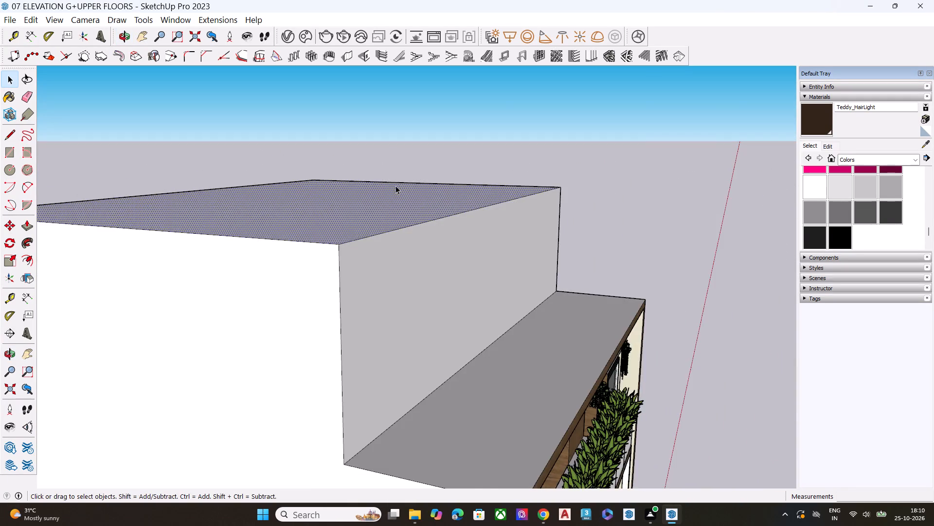
scroll(407, 177, down, 6)
middle_drag(364, 300, 385, 280)
scroll(385, 280, up, 1)
key(l)
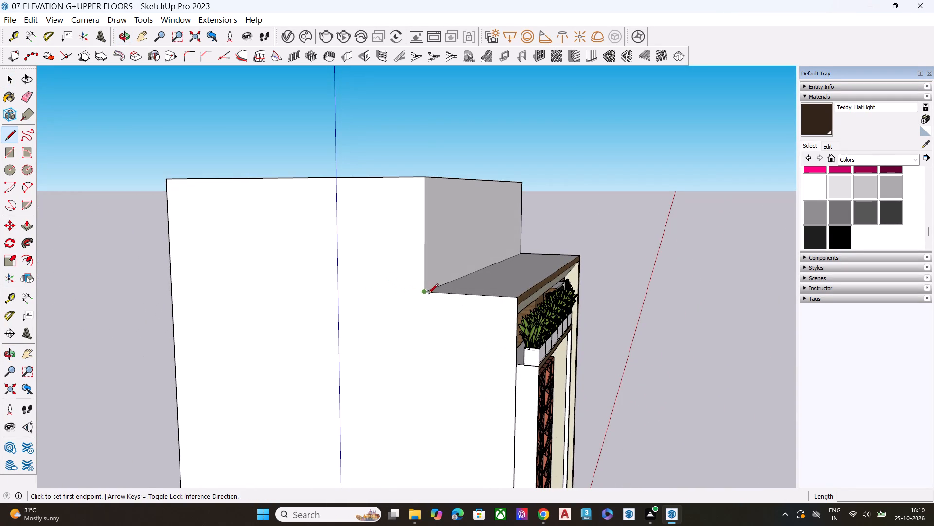
click(425, 293)
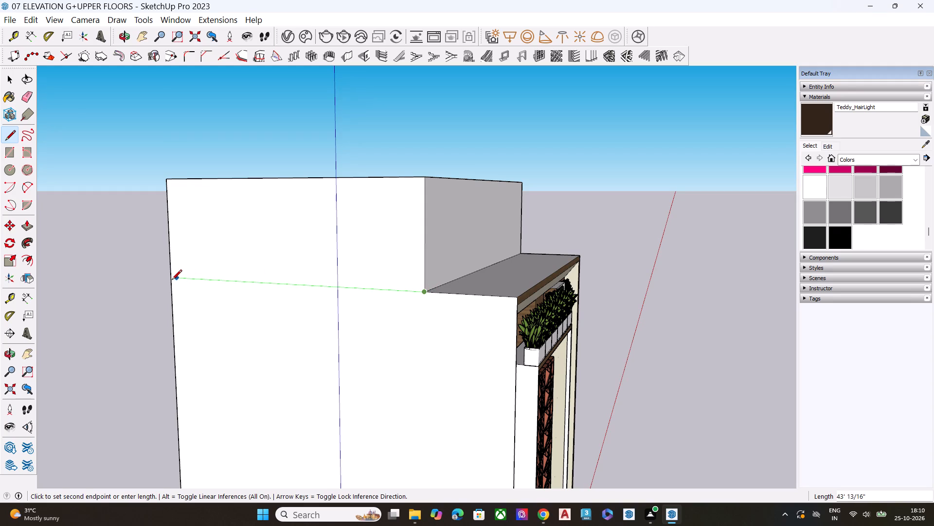
click(170, 281)
key(space)
Push the rooftop block's side face above the tile screen inward, narrowing the block to roughly the window bay's width.
click(268, 254)
middle_drag(400, 255, 230, 258)
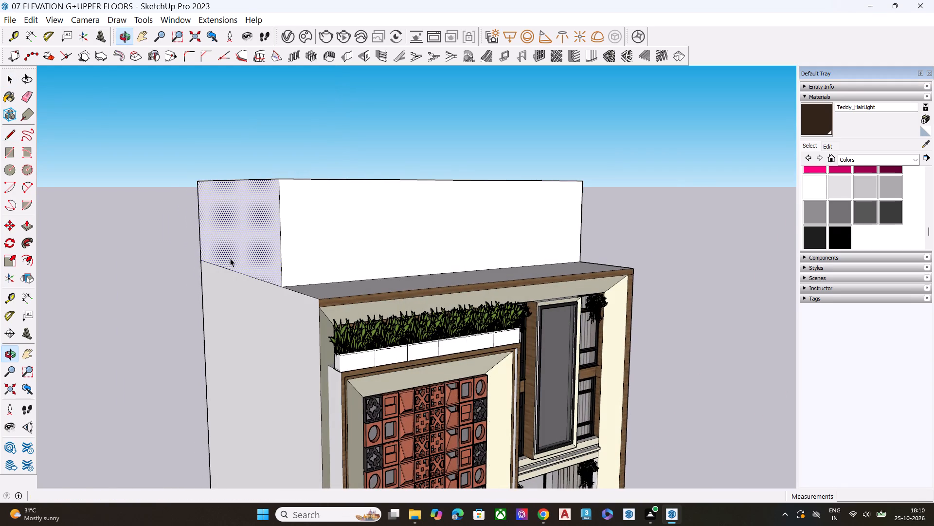
key(p)
click(276, 255)
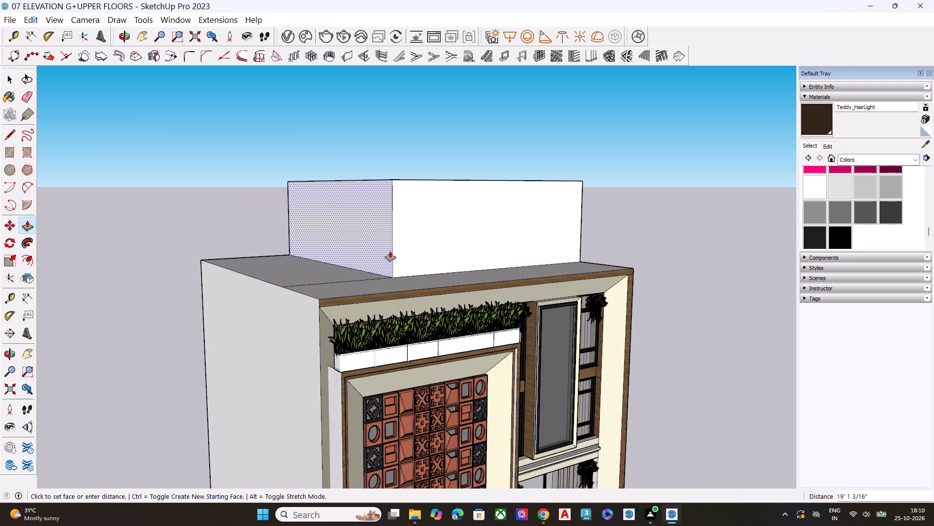
click(435, 244)
key(space)
Erase the leftover edge on the flat roof in front of the pushed-back area, merging the roof surface.
middle_drag(393, 276, 394, 291)
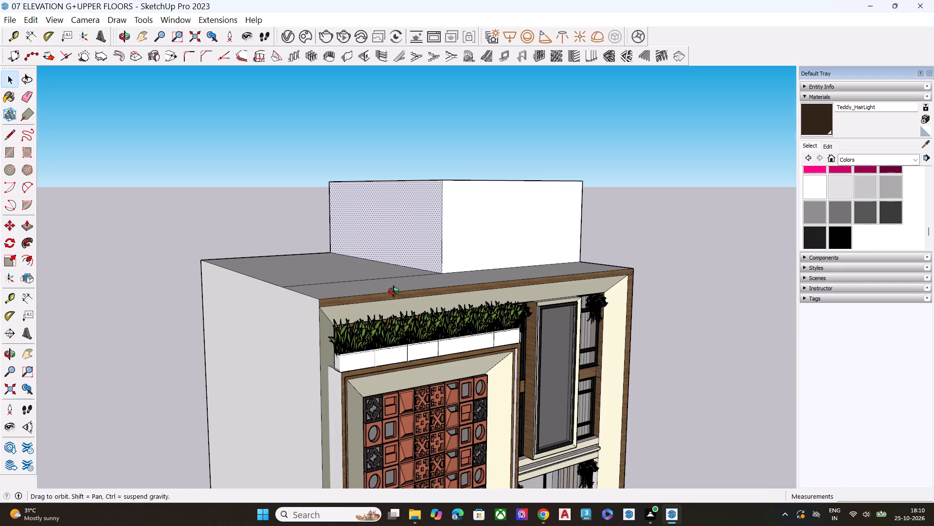
middle_drag(394, 291, 384, 320)
key(e)
click(386, 283)
key(space)
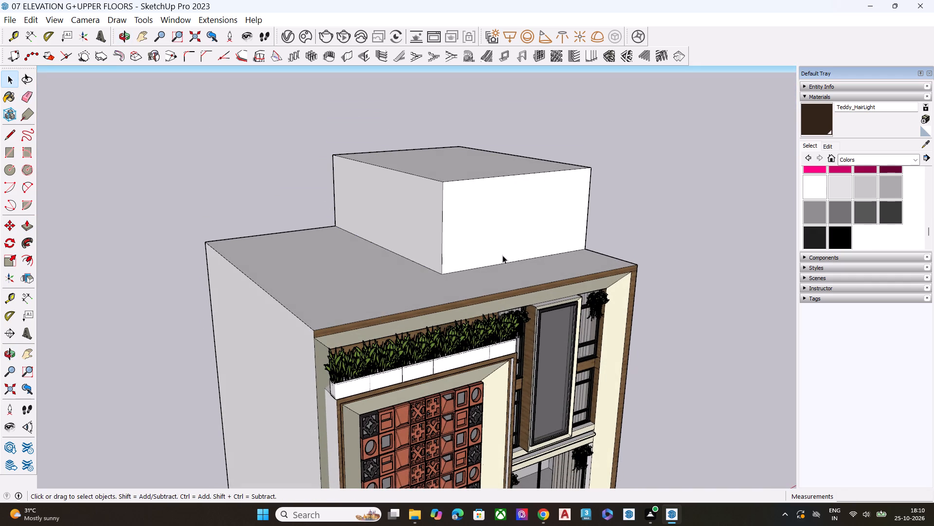
Examine the narrowed rooftop block's front face and its alignment with the window bay below.
middle_drag(503, 255, 280, 217)
scroll(481, 212, up, 1)
scroll(483, 211, down, 1)
scroll(491, 210, up, 3)
middle_drag(498, 246, 538, 219)
scroll(528, 226, up, 5)
scroll(518, 232, down, 2)
scroll(518, 234, up, 1)
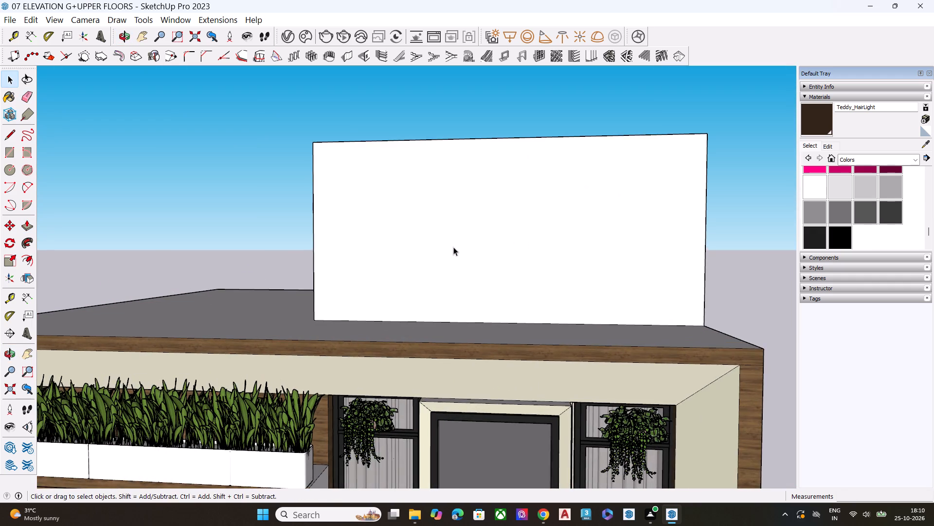
middle_drag(512, 245, 558, 242)
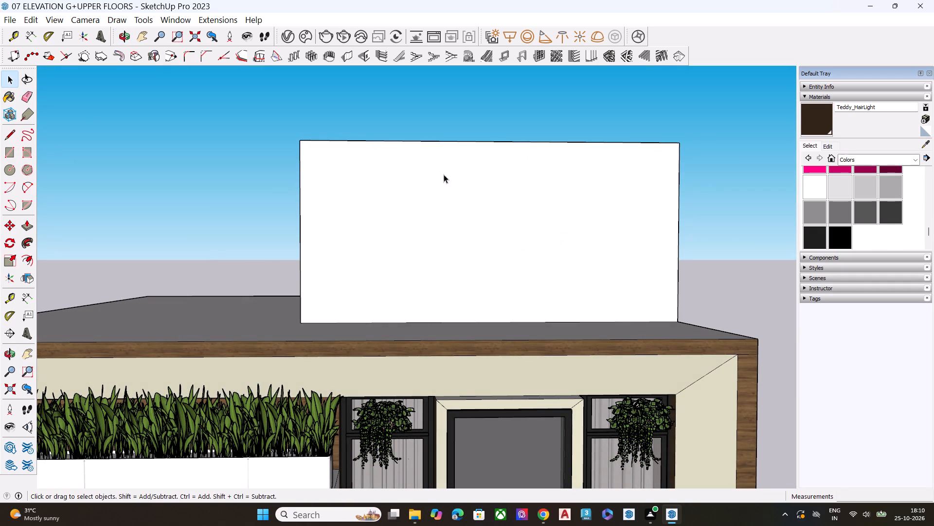
Push/Pull the rooftop block's top face slightly upward as a new starting face, forming a thin slab band around its top.
middle_drag(448, 168, 363, 312)
scroll(393, 179, down, 5)
middle_drag(548, 139, 463, 141)
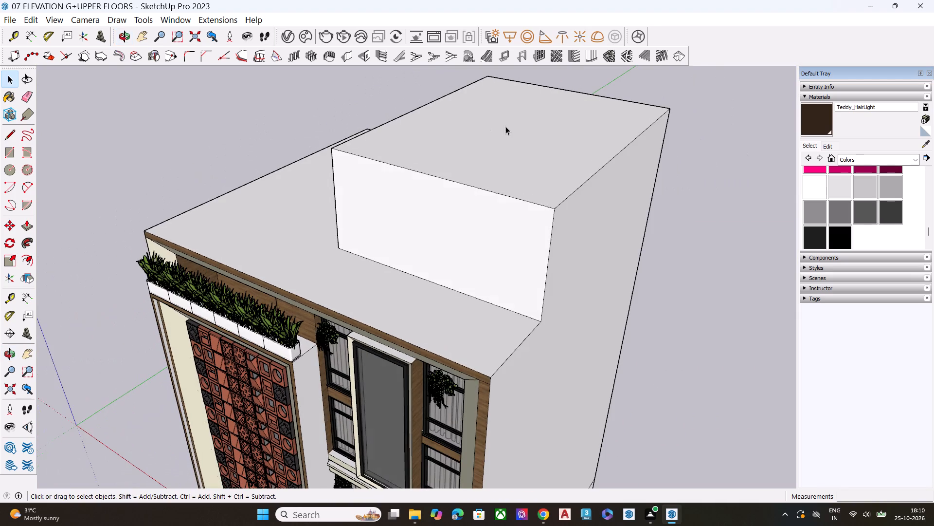
click(505, 126)
click(509, 152)
key(p)
click(512, 160)
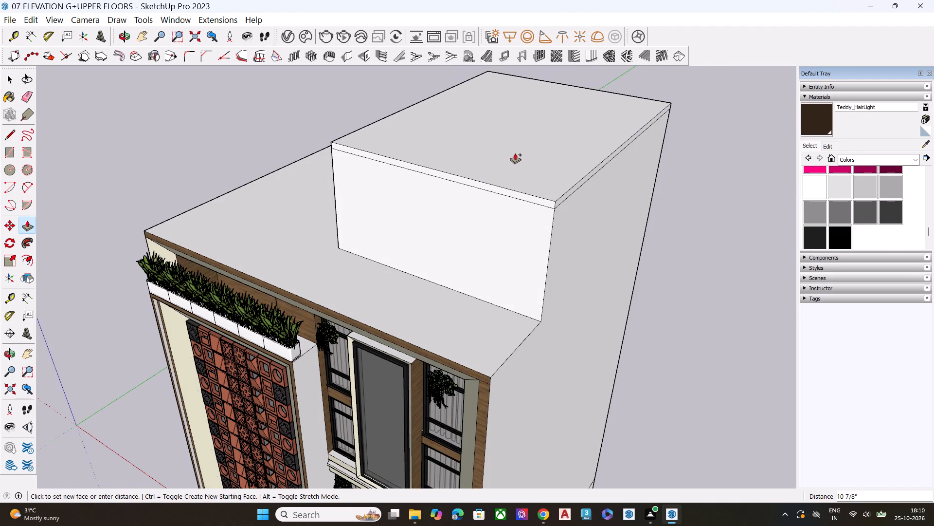
click(514, 151)
key(space)
middle_drag(467, 188, 736, 118)
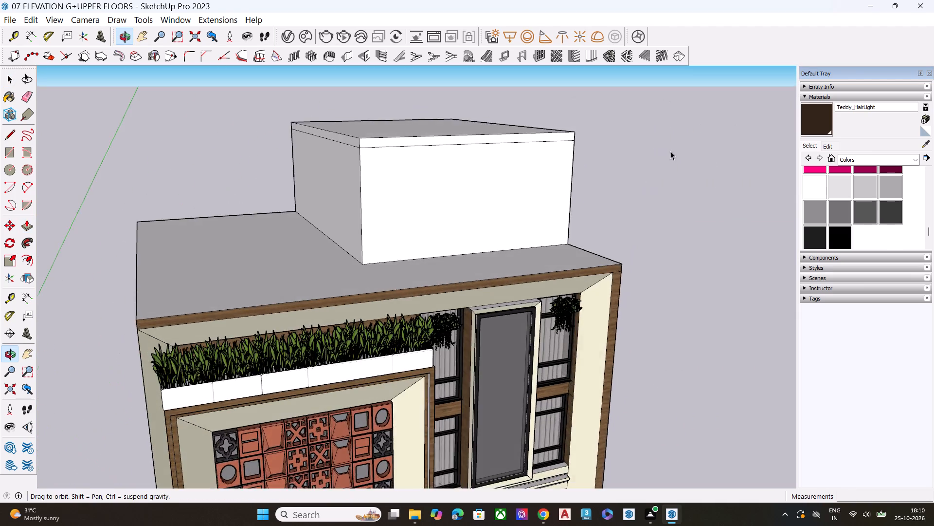
Push/Pull the slab band's side face outward about 9' 4", forming an overhang beyond the rooftop block's side wall above the tile screen.
scroll(256, 176, up, 8)
click(396, 130)
key(p)
drag(396, 129, 389, 133)
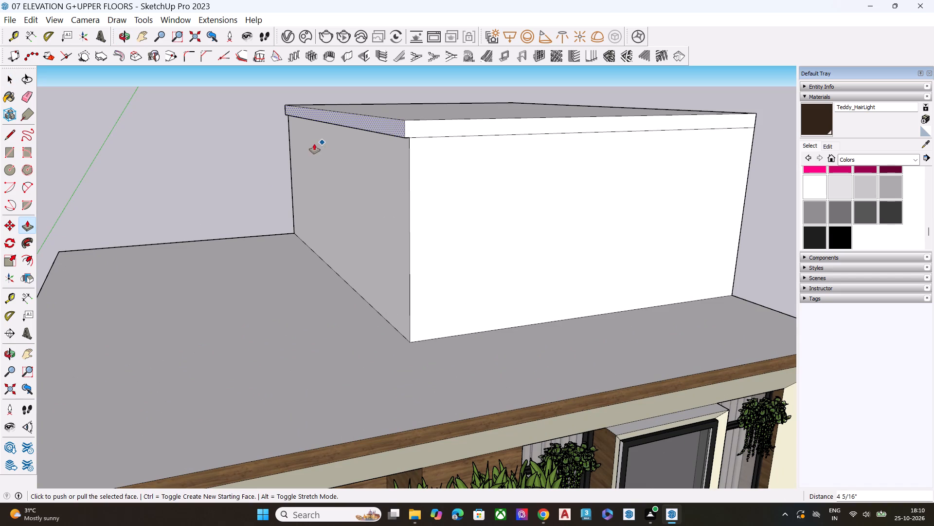
click(296, 146)
click(221, 157)
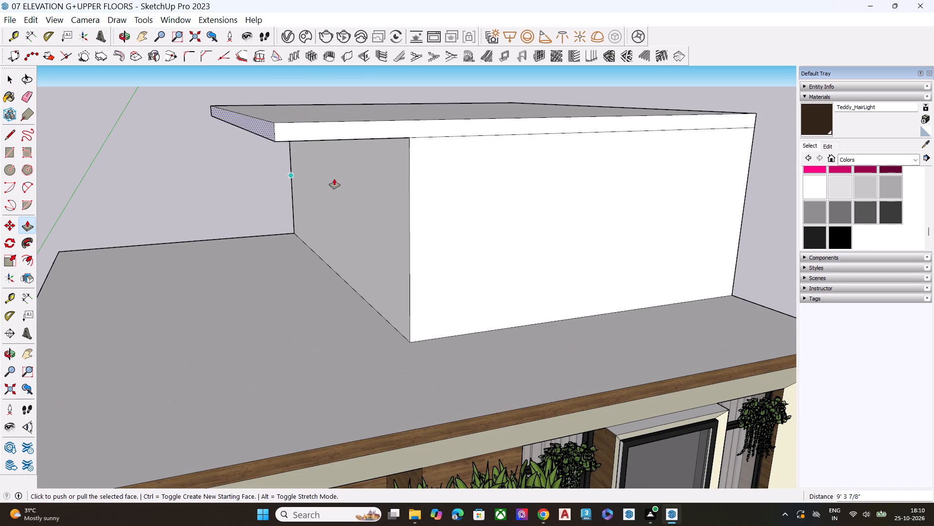
Push/Pull the slab band's front face forward about 12', forming an overhang in front of the rooftop block.
middle_drag(340, 165, 306, 132)
click(427, 117)
key(space)
click(427, 117)
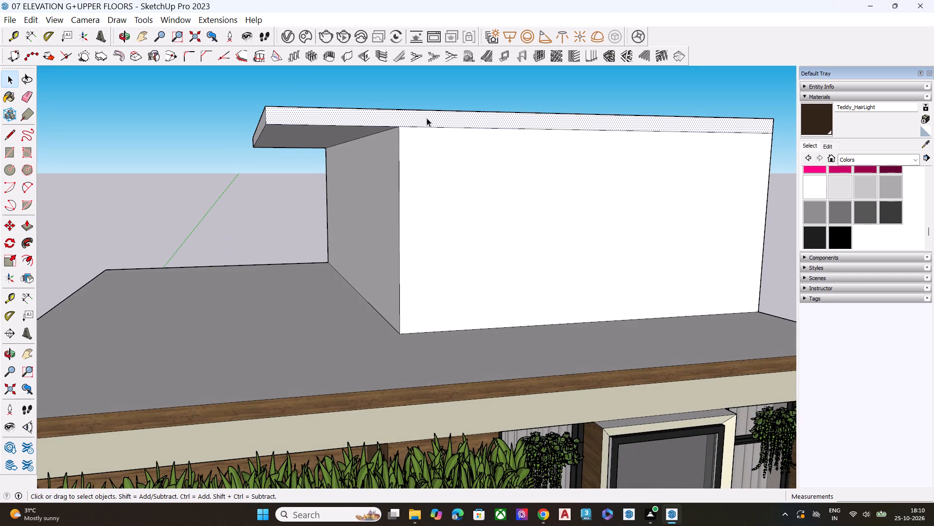
key(p)
click(427, 118)
middle_drag(418, 138, 659, 113)
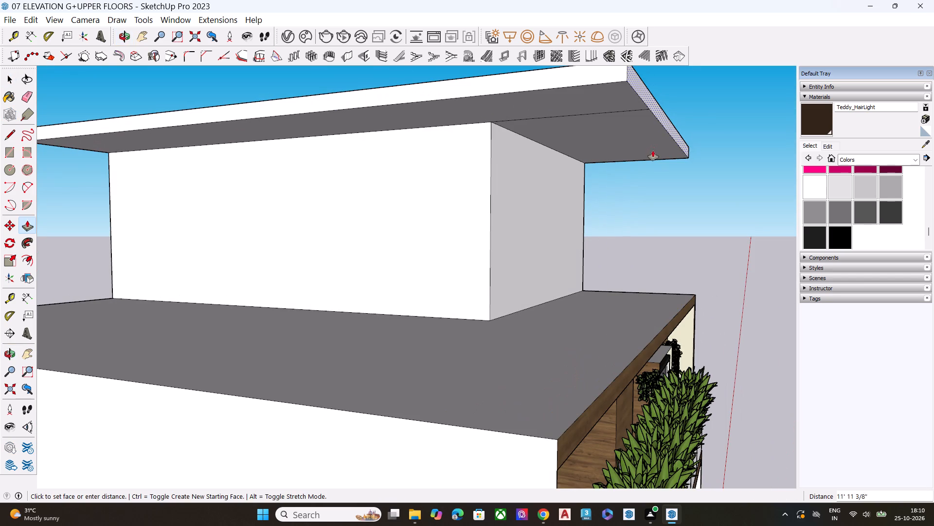
click(649, 153)
key(space)
Erase the leftover edge across the underside of the roof slab so the soffit becomes one surface.
middle_drag(625, 207, 592, 138)
scroll(592, 126, up, 1)
scroll(533, 197, down, 2)
scroll(513, 222, up, 1)
scroll(510, 225, down, 5)
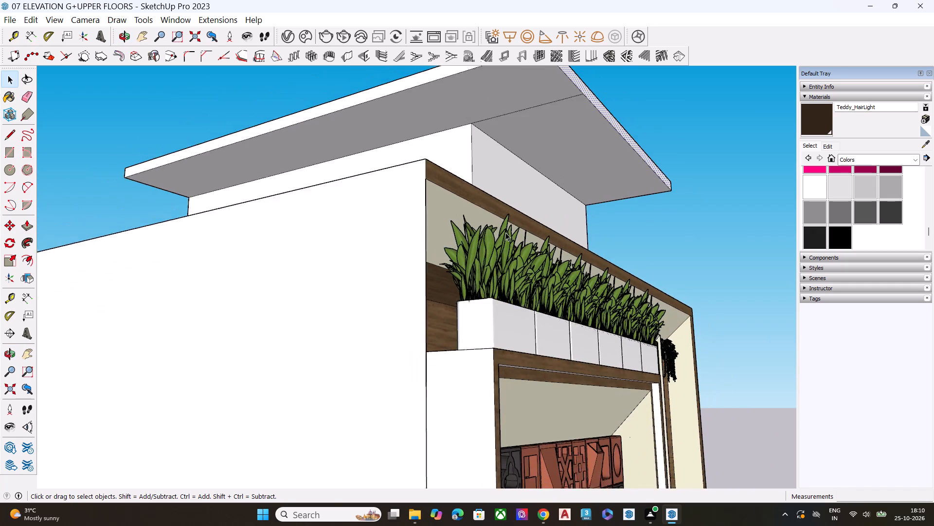
key(e)
click(546, 121)
key(space)
click(656, 207)
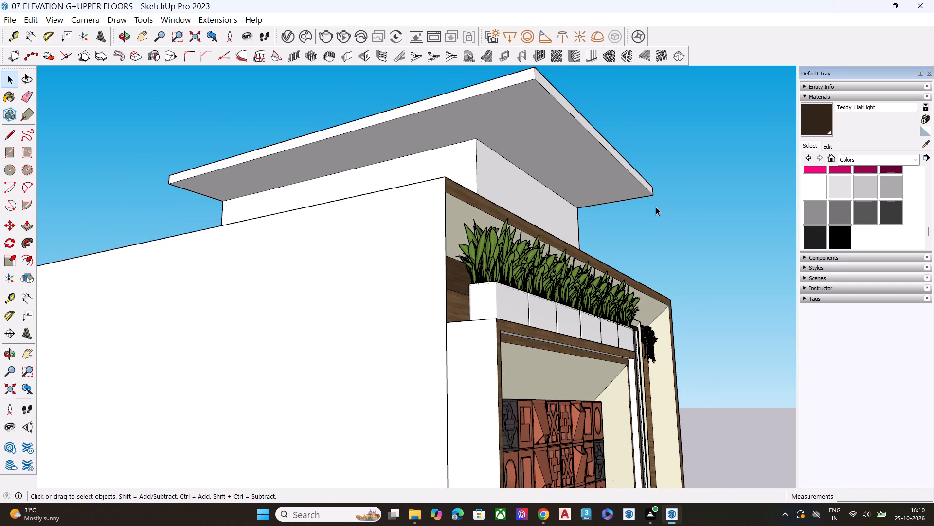
Draw a rectangle about 22' 11" by 13' 11" on the rooftop block's front wall, offset toward the side above the window bay.
middle_drag(678, 223, 511, 271)
scroll(449, 268, down, 5)
scroll(587, 283, up, 1)
middle_drag(585, 283, 457, 305)
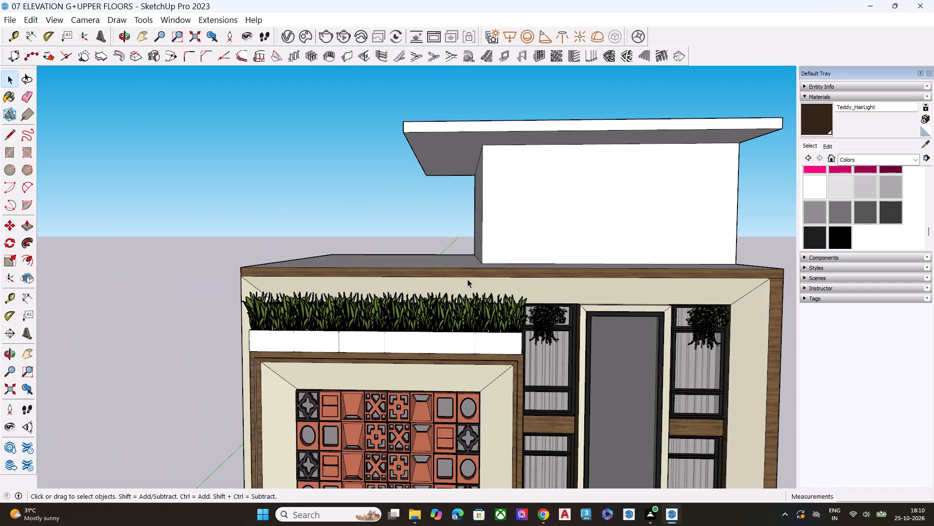
scroll(465, 286, down, 1)
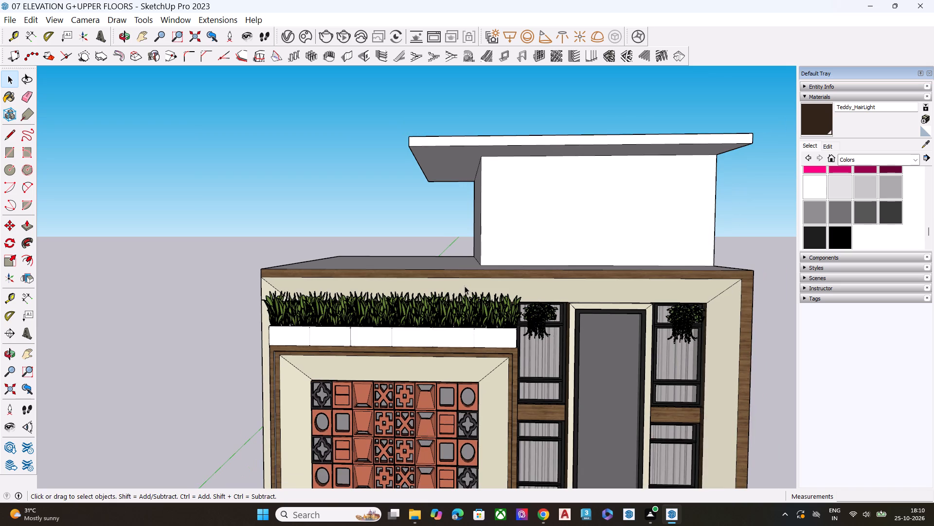
scroll(464, 305, up, 3)
middle_drag(443, 297, 435, 283)
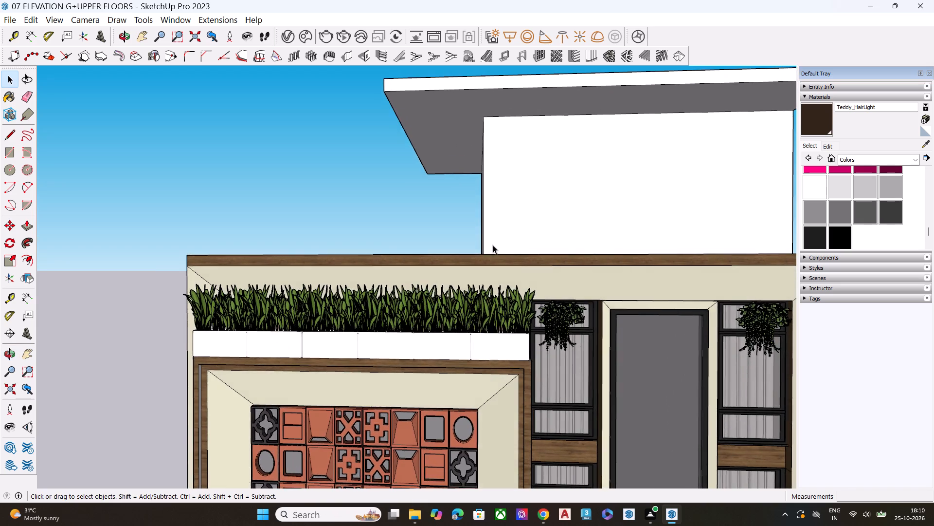
scroll(513, 247, down, 6)
scroll(624, 185, up, 7)
key(r)
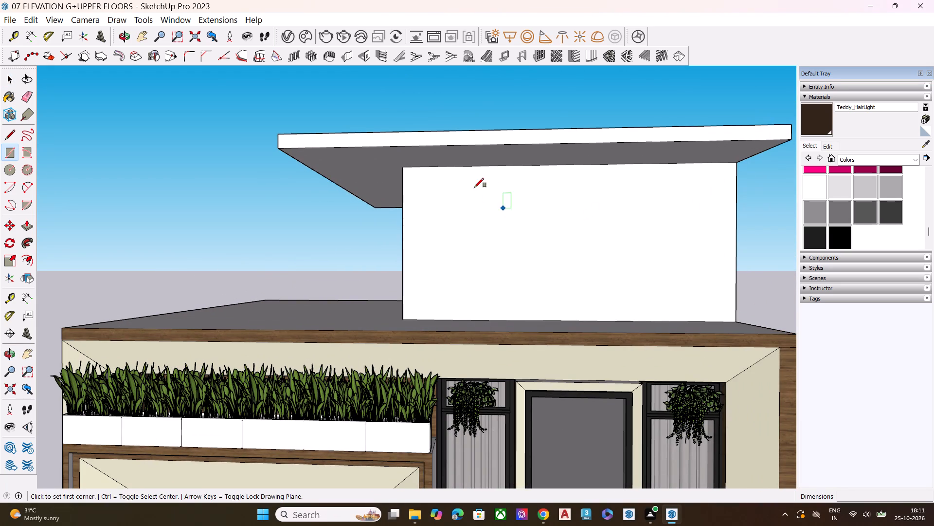
click(482, 175)
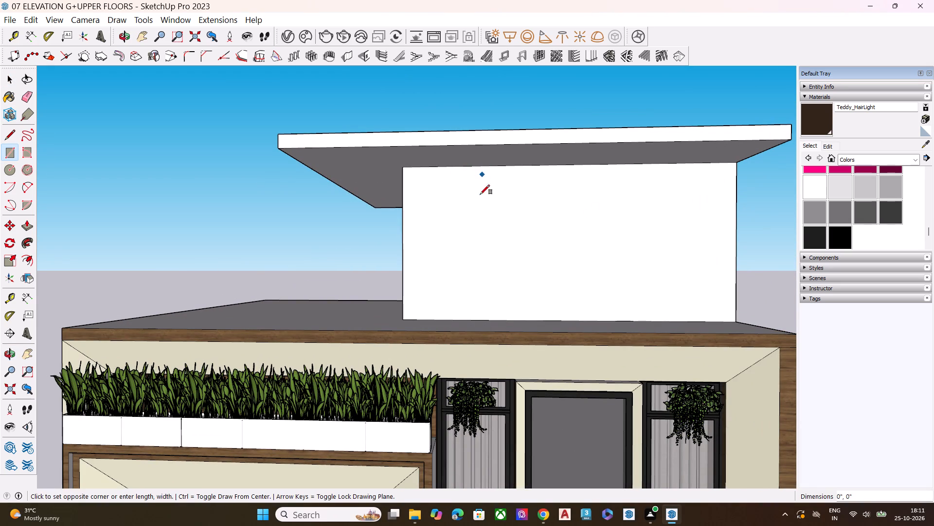
click(713, 314)
key(space)
Push the rectangle on the rooftop block's front wall inward about 3' 3" to form a recessed opening.
click(674, 268)
middle_drag(686, 272, 508, 322)
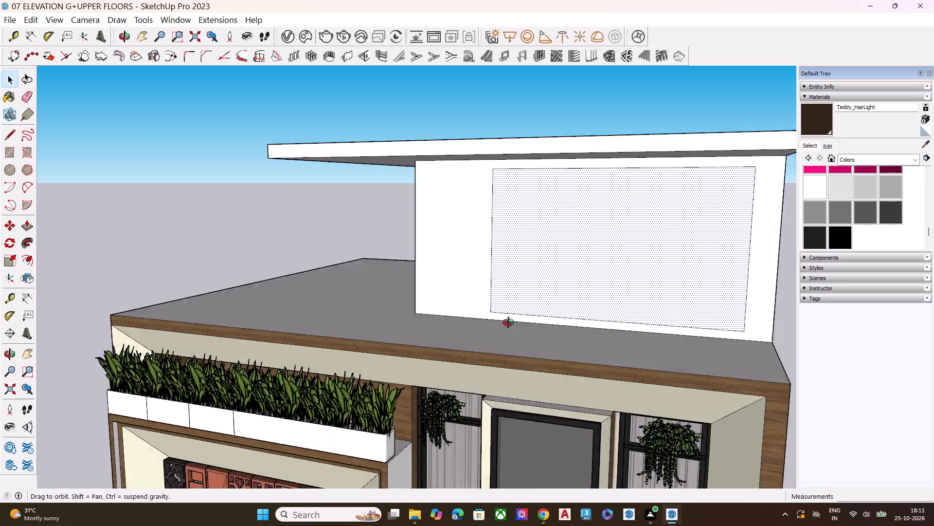
middle_drag(508, 322, 455, 288)
scroll(569, 262, up, 1)
key(p)
click(581, 256)
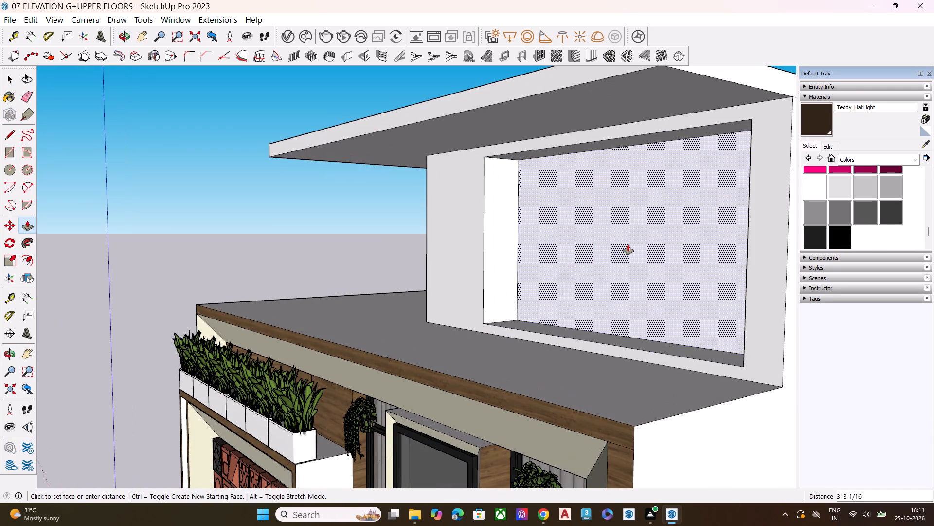
click(639, 243)
key(space)
Examine the recessed opening and the overhanging roof slab in relation to the facade below.
middle_drag(506, 265, 773, 259)
scroll(509, 253, up, 2)
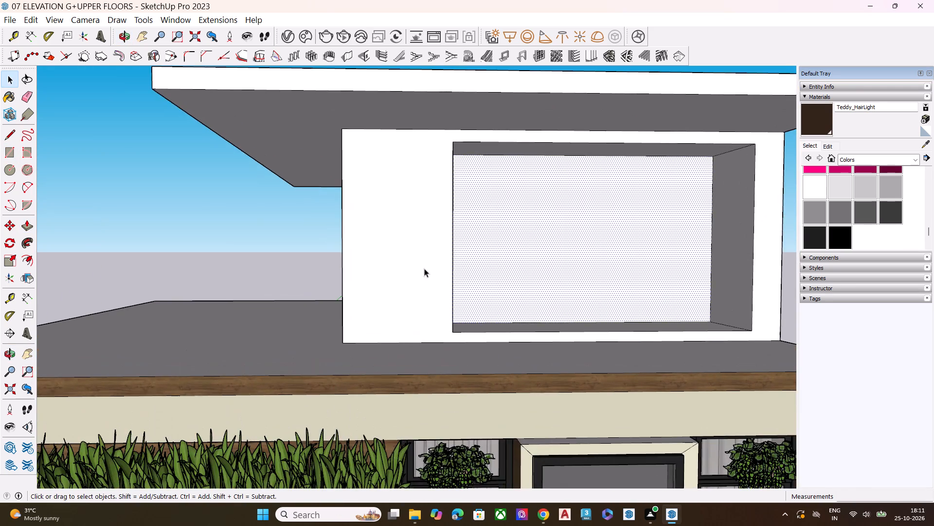
scroll(364, 244, up, 1)
scroll(363, 244, down, 17)
middle_drag(388, 309, 398, 256)
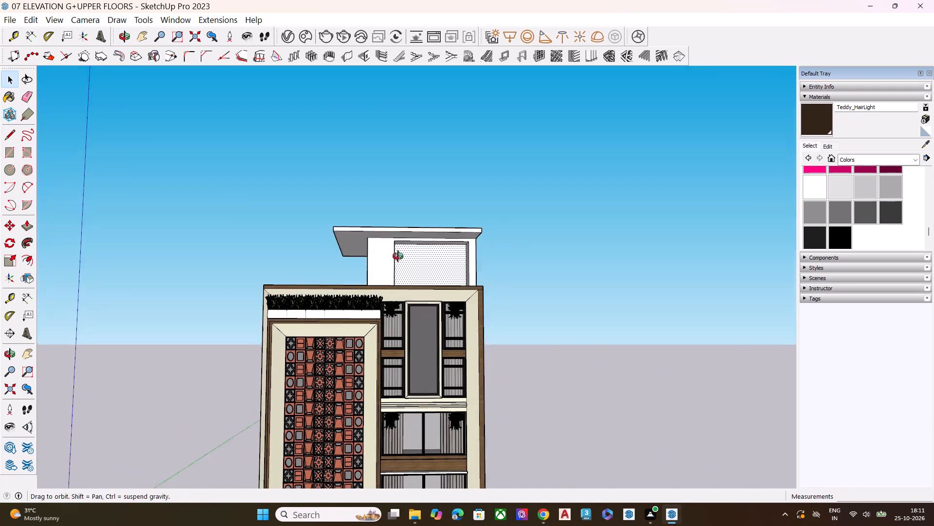
middle_drag(398, 256, 398, 256)
scroll(398, 256, up, 1)
scroll(398, 256, down, 3)
scroll(398, 264, up, 4)
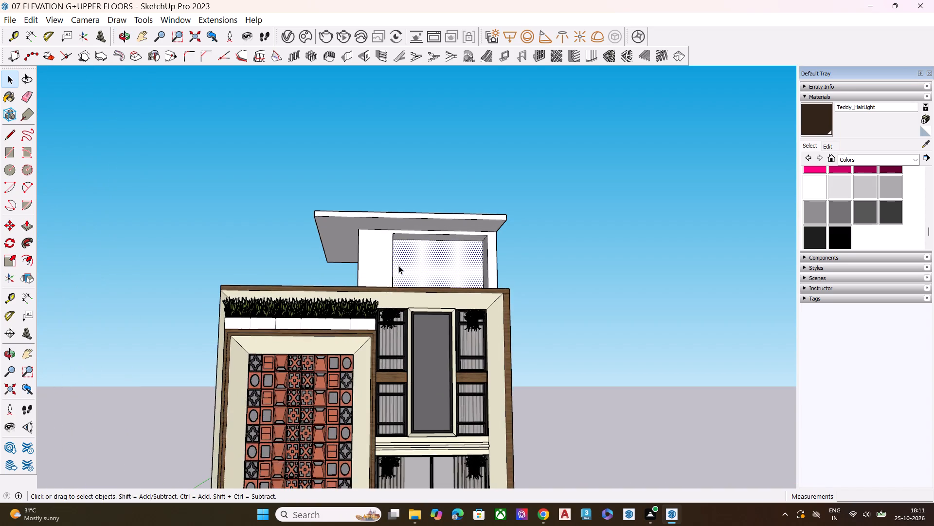
scroll(391, 269, down, 1)
Import the model file PENTEK+-+Slimmest+Steel+Sliding+Door+_+Window_1 (1).skp from the Downloads folder.
click(9, 18)
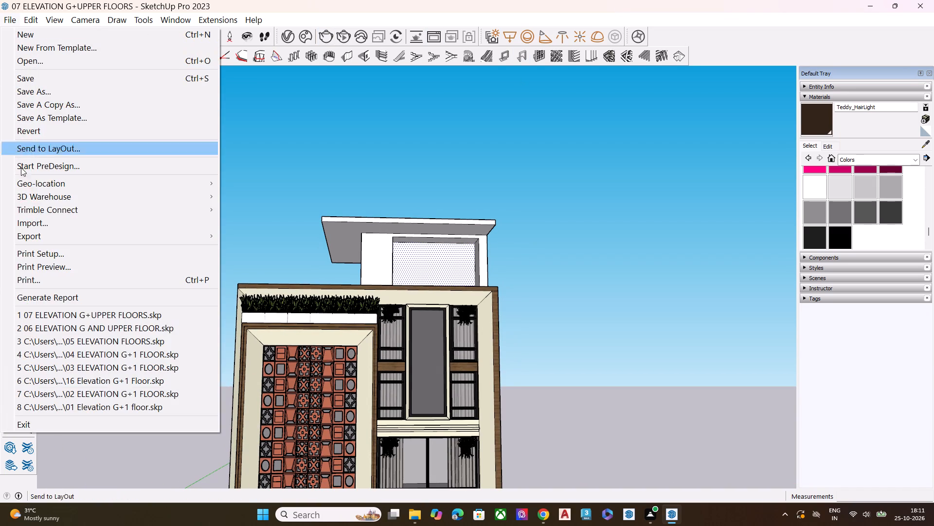
click(32, 220)
scroll(506, 206, down, 8)
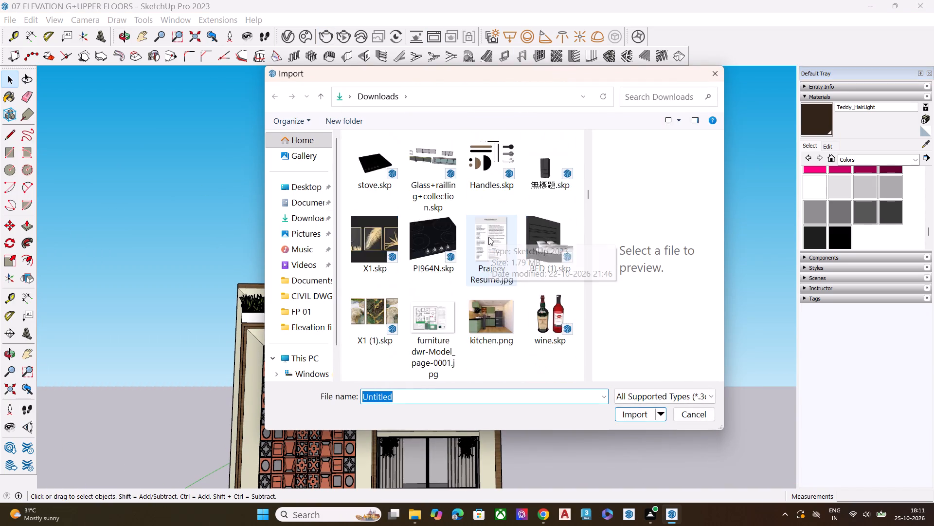
scroll(487, 237, down, 19)
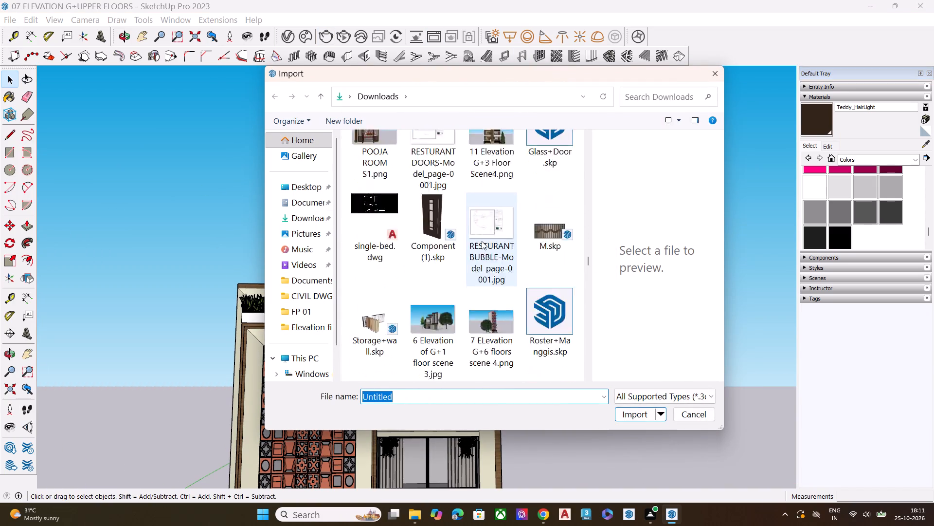
scroll(482, 241, down, 2)
scroll(442, 256, down, 6)
scroll(395, 267, down, 5)
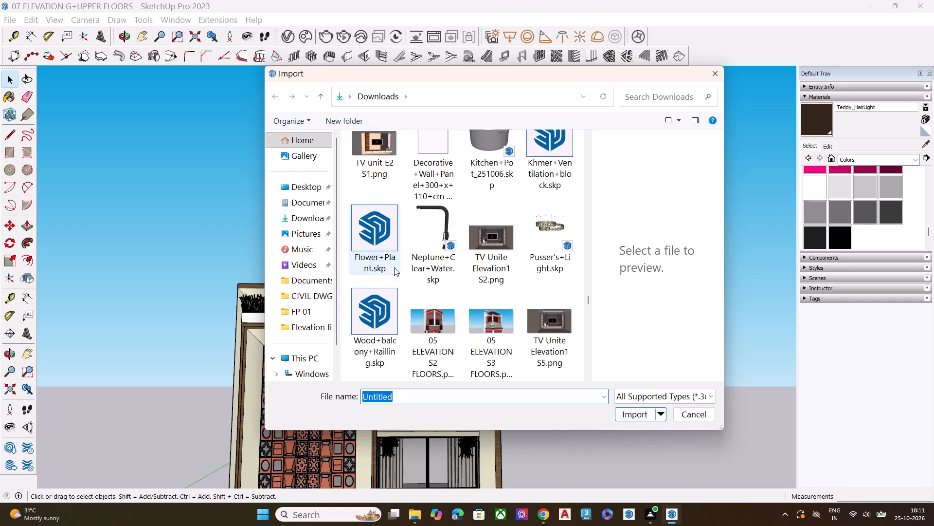
scroll(394, 267, down, 3)
scroll(394, 263, up, 3)
click(382, 317)
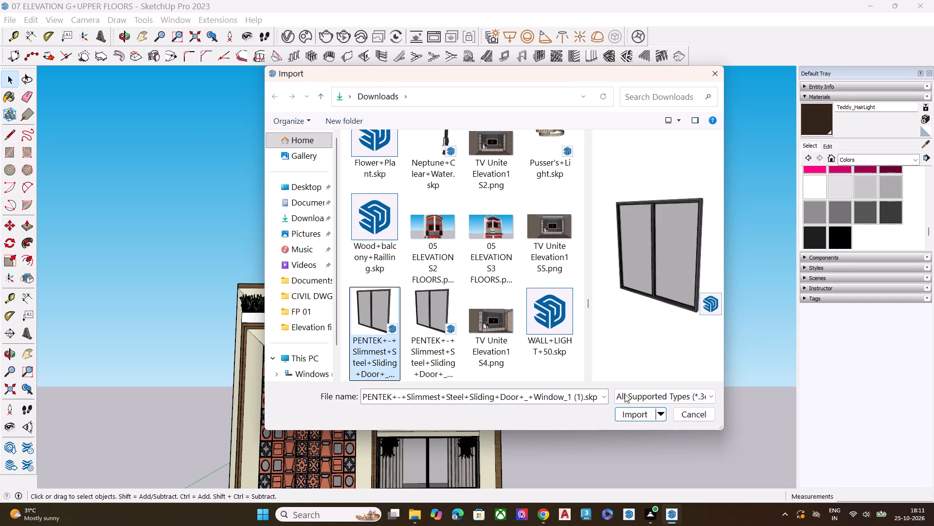
click(627, 413)
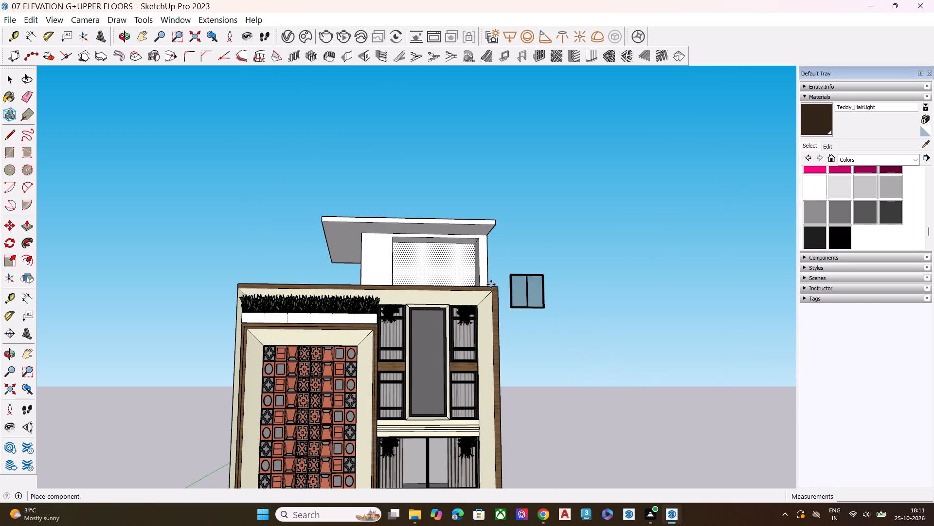
Place the imported sliding window at the lower front corner of the rooftop block's recessed opening, on the side nearer the tile screen.
middle_drag(434, 282, 441, 301)
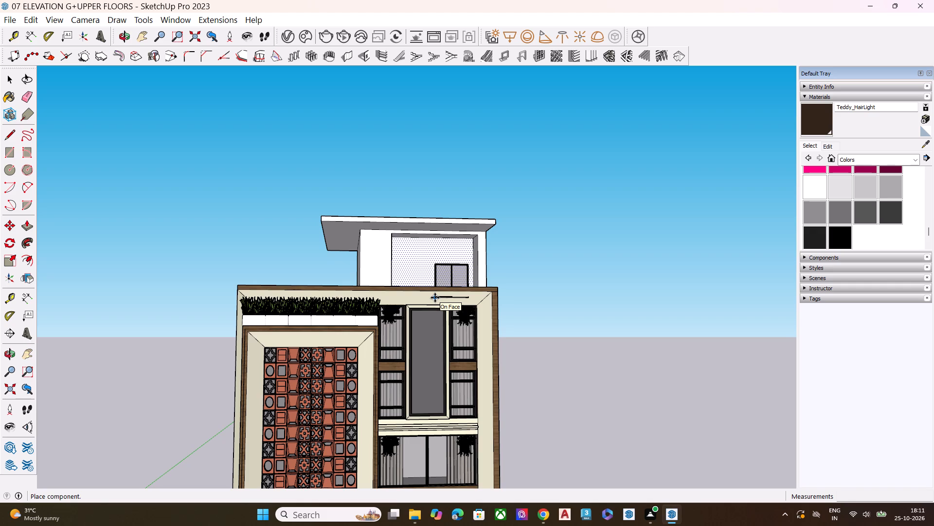
scroll(420, 275, up, 1)
scroll(420, 275, down, 1)
scroll(420, 275, up, 4)
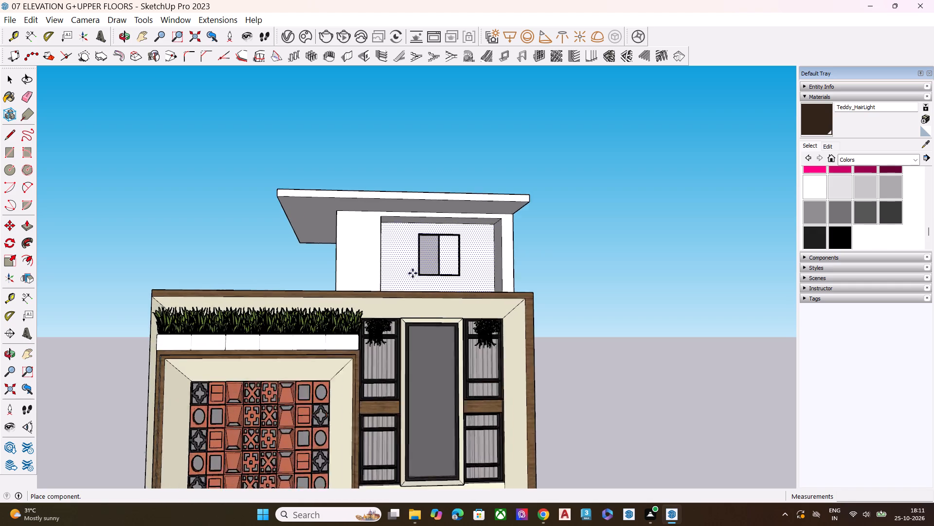
scroll(413, 273, up, 4)
middle_drag(404, 286, 380, 392)
scroll(386, 371, up, 1)
scroll(386, 358, down, 1)
scroll(401, 256, up, 1)
scroll(401, 256, down, 2)
scroll(401, 256, up, 5)
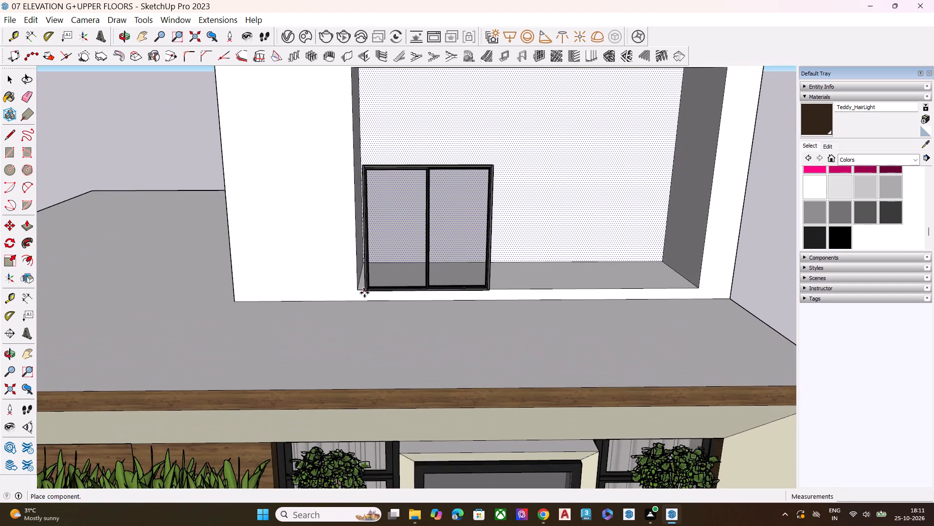
scroll(364, 293, up, 5)
click(354, 288)
Scale the sliding window's width by about 2.77 so it spans the recessed opening from side to side.
middle_drag(438, 294, 428, 293)
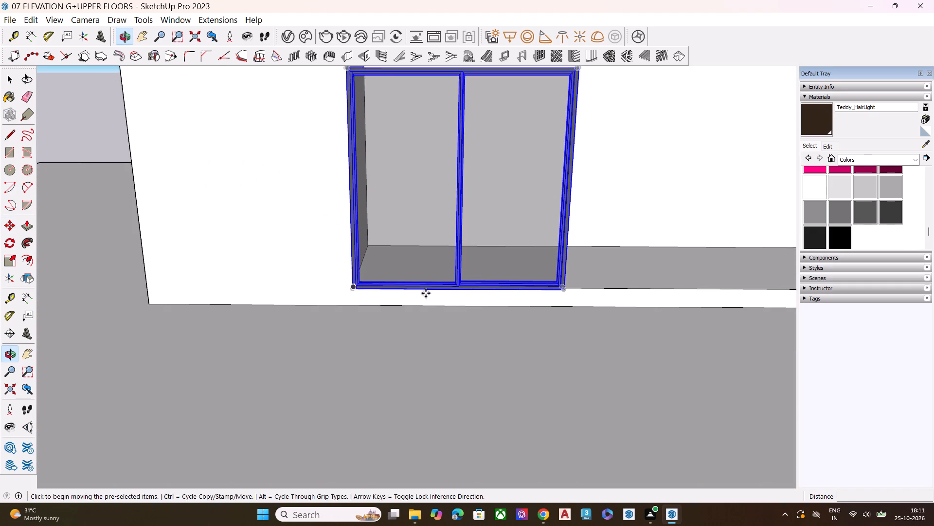
key(s)
scroll(570, 171, up, 8)
middle_drag(562, 208, 492, 244)
scroll(526, 222, up, 1)
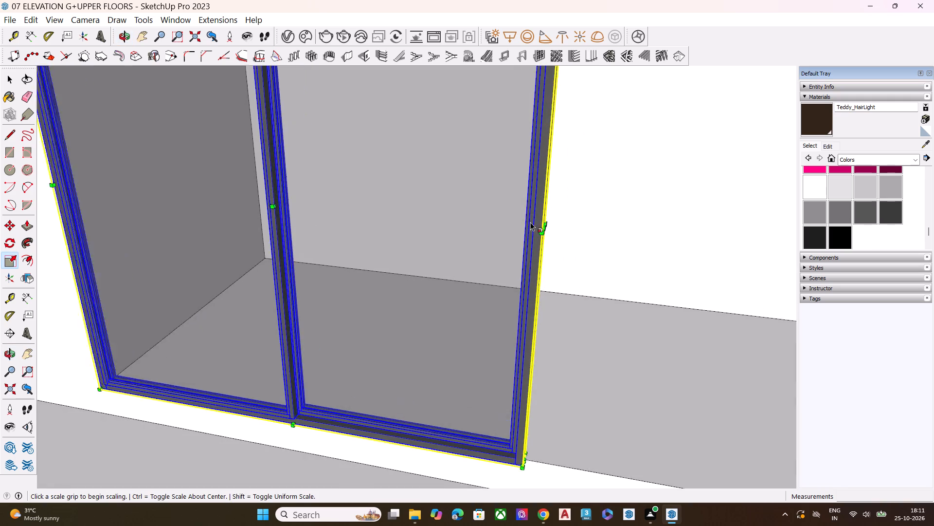
scroll(530, 222, up, 2)
click(546, 229)
scroll(482, 233, down, 15)
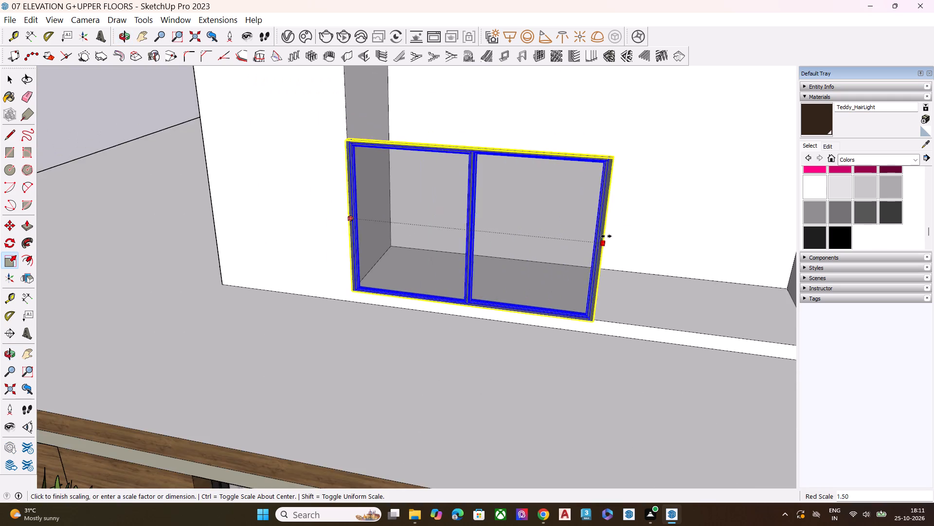
scroll(521, 233, down, 6)
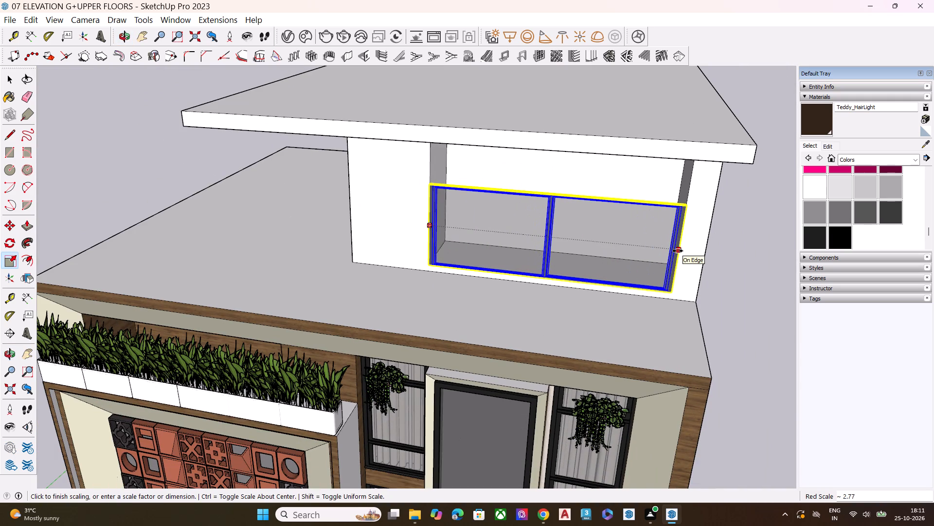
scroll(678, 253, up, 7)
click(678, 253)
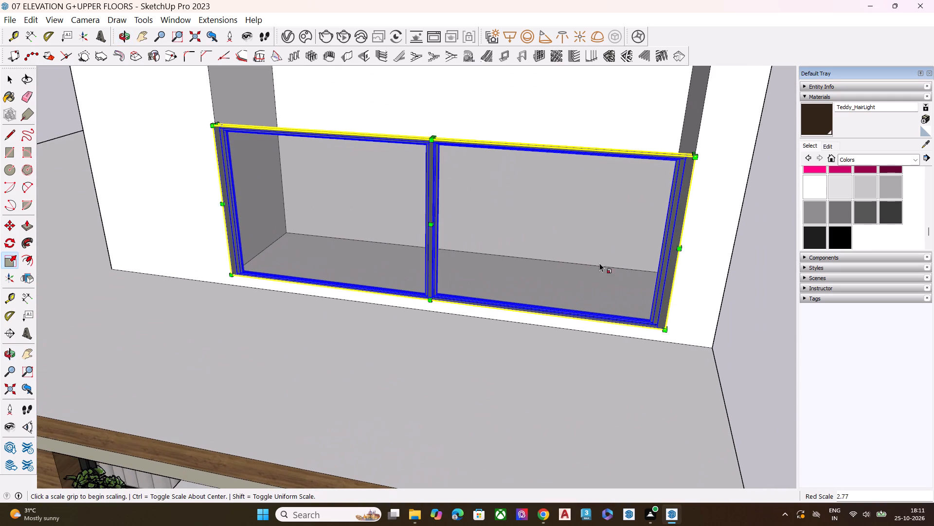
Scale the sliding window's height by about 1.70 so it reaches the top edge of the recessed opening.
click(437, 139)
scroll(443, 137, down, 7)
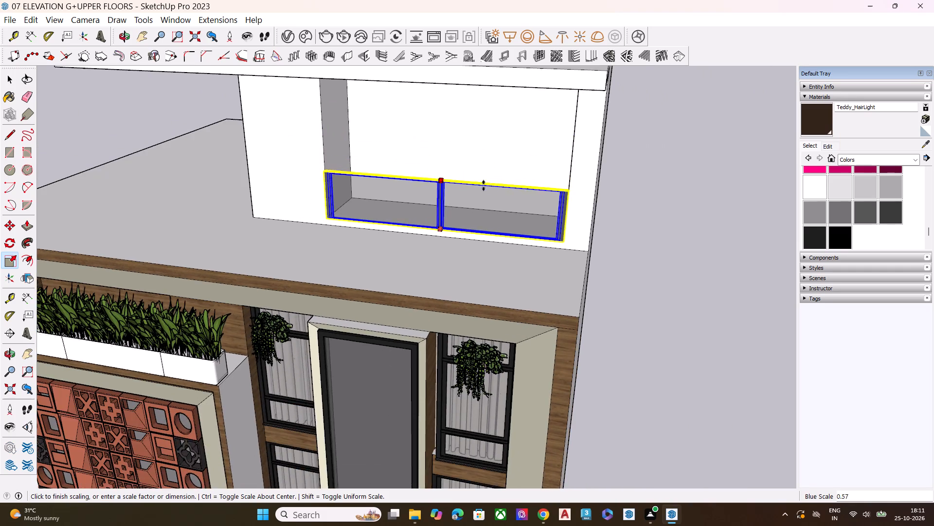
scroll(484, 186, down, 5)
middle_drag(479, 178, 486, 81)
scroll(480, 87, up, 7)
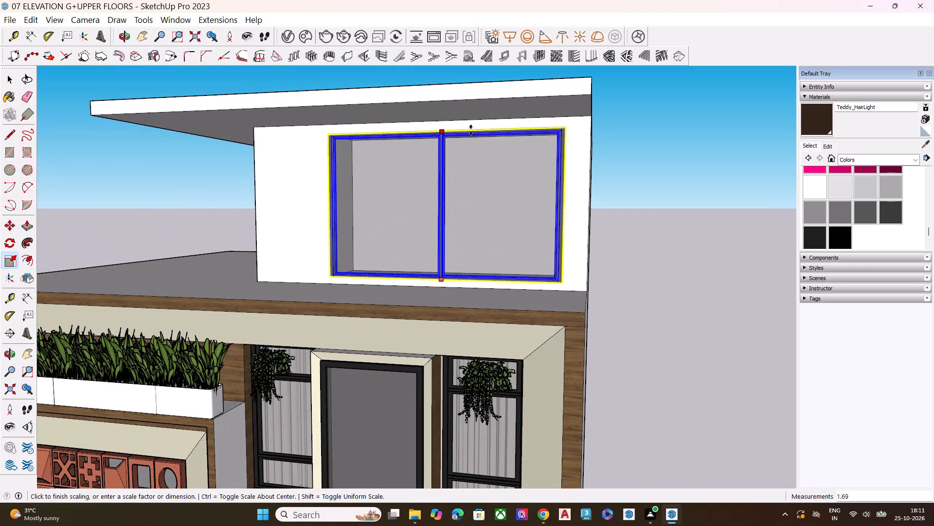
click(566, 127)
key(space)
Examine the scaled window's fit in the recessed opening from the front and from the building's side.
scroll(452, 127, up, 9)
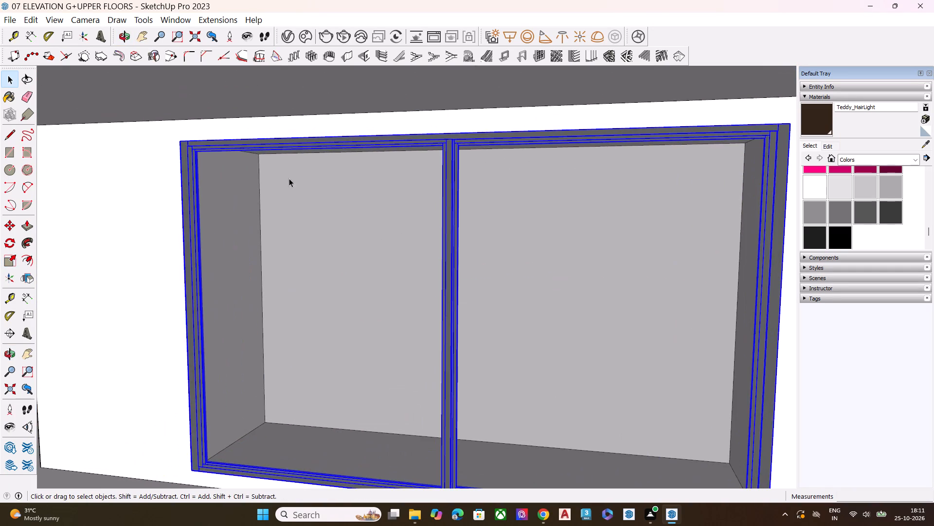
middle_drag(281, 178, 351, 163)
scroll(347, 154, down, 3)
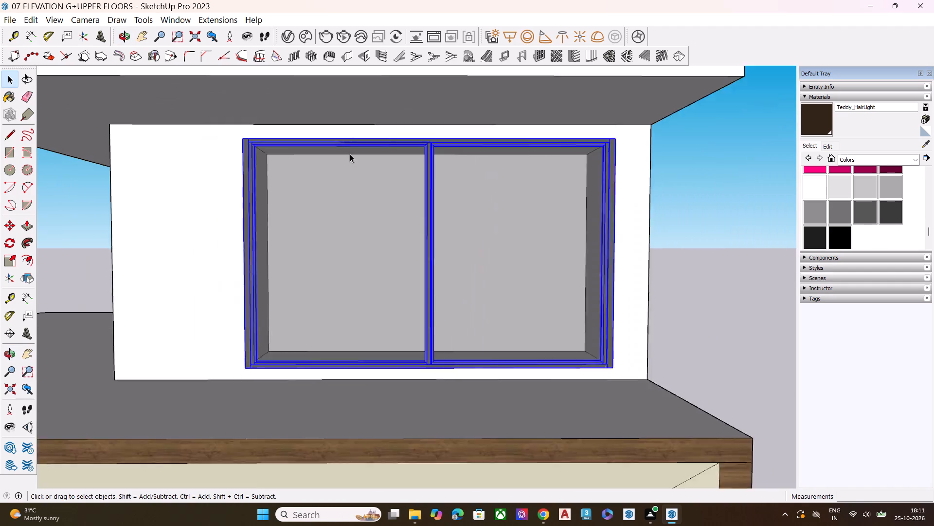
scroll(350, 154, down, 11)
middle_drag(463, 201, 253, 256)
scroll(385, 188, up, 1)
scroll(527, 167, down, 4)
scroll(527, 168, up, 3)
scroll(531, 177, down, 6)
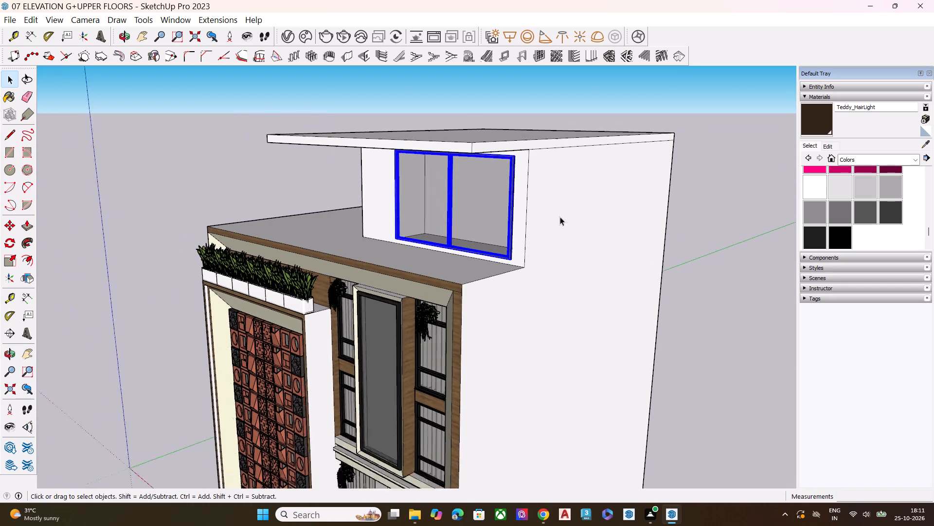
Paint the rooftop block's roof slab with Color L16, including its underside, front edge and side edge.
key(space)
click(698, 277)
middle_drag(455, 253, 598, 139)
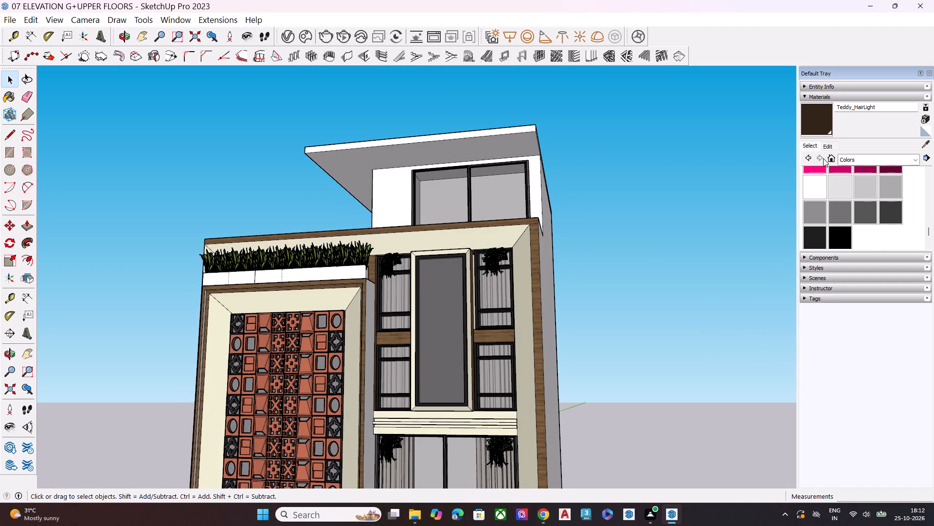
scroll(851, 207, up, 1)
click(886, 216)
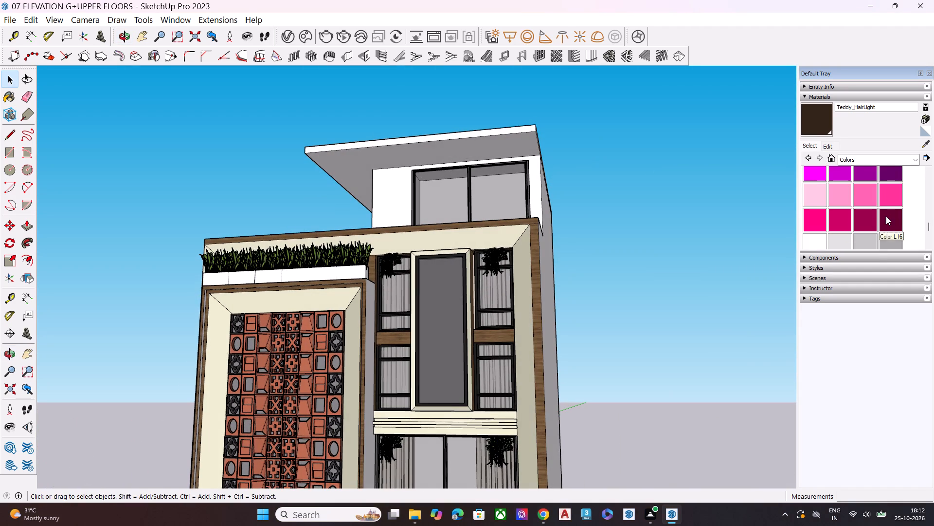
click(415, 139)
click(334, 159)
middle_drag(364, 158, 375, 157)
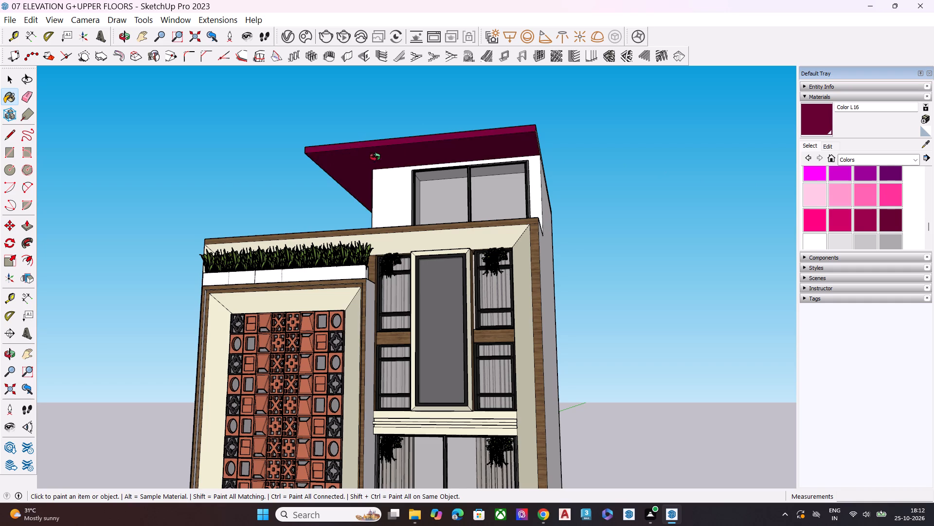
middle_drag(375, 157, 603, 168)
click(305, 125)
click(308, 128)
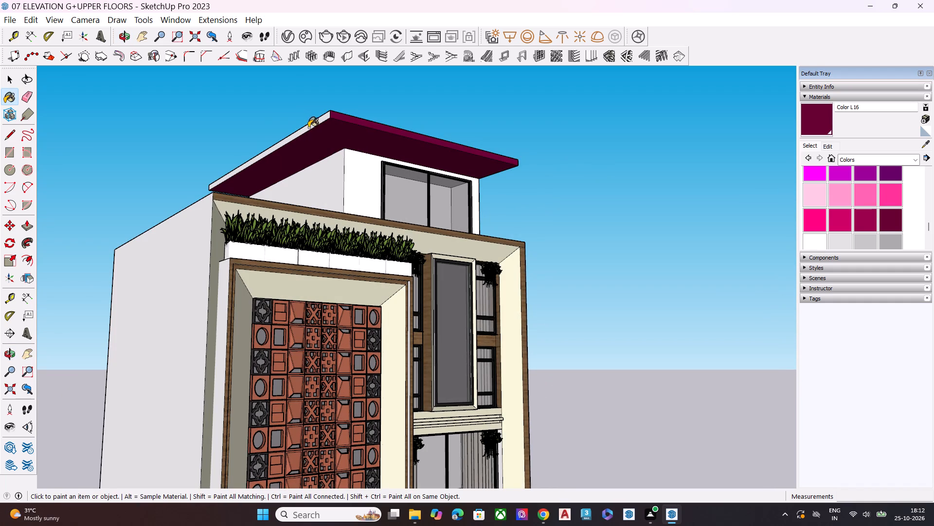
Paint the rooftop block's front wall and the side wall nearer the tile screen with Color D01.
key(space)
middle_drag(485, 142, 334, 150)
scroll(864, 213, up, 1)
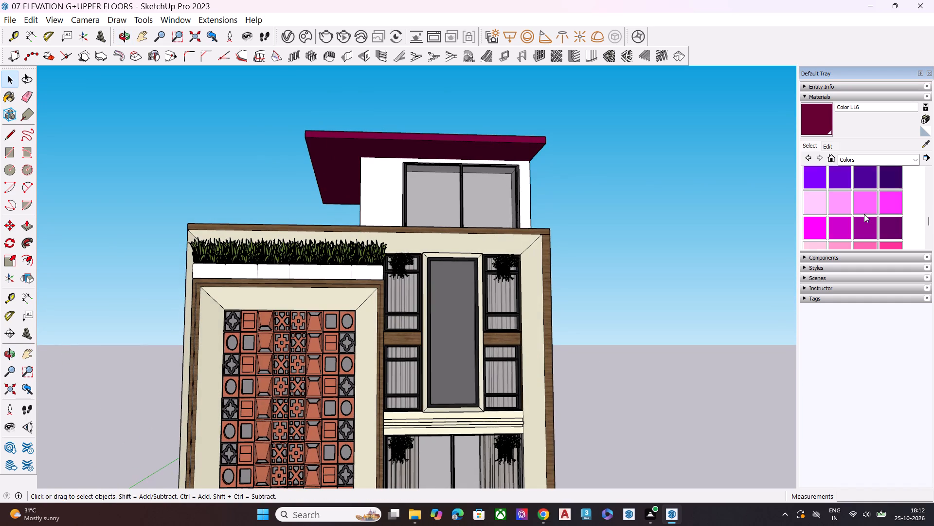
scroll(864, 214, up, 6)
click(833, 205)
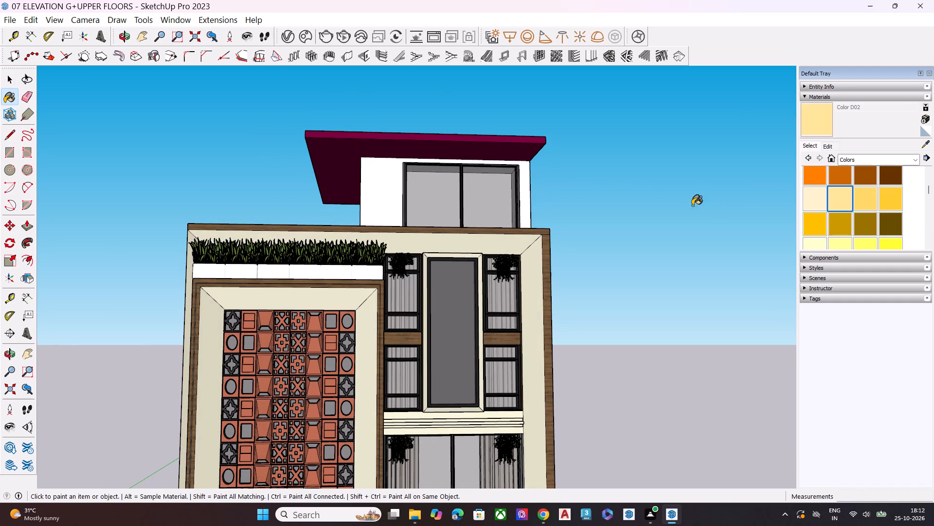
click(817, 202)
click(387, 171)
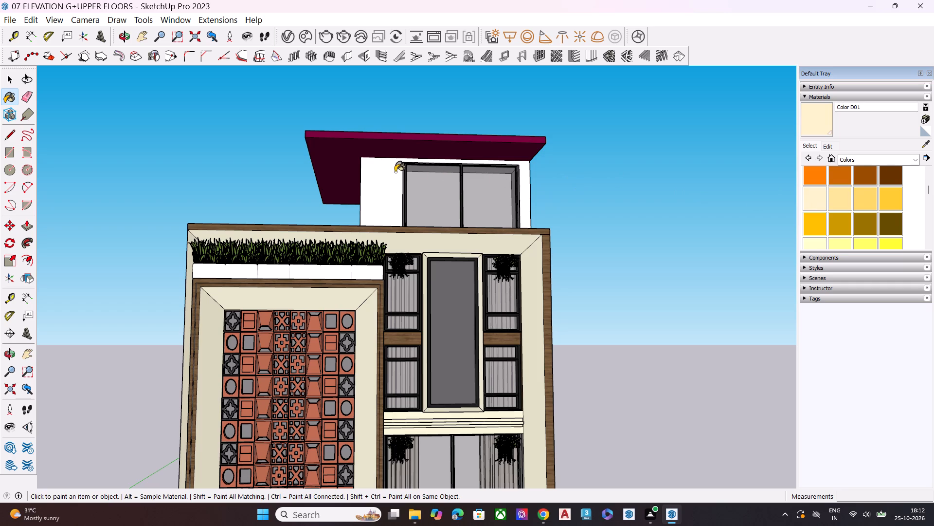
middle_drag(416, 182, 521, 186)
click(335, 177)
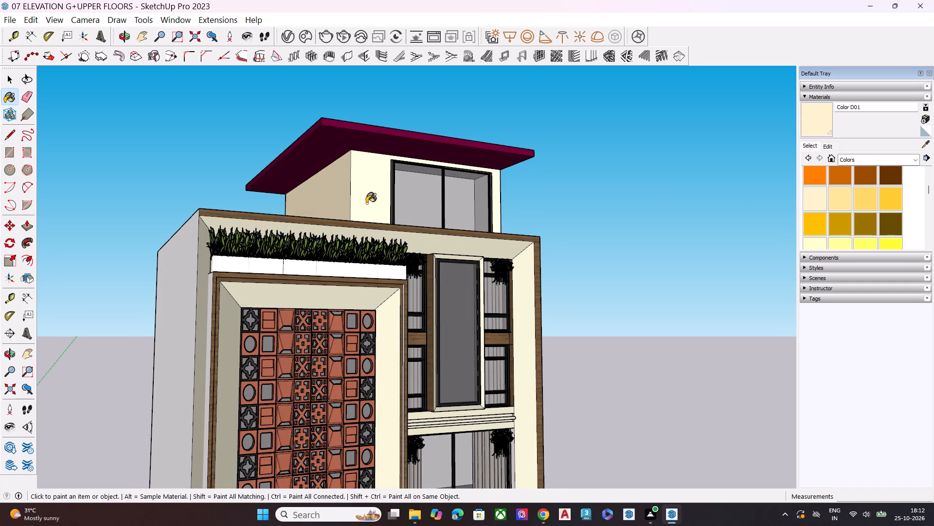
Examine the painted rooftop block against the whole front elevation.
key(space)
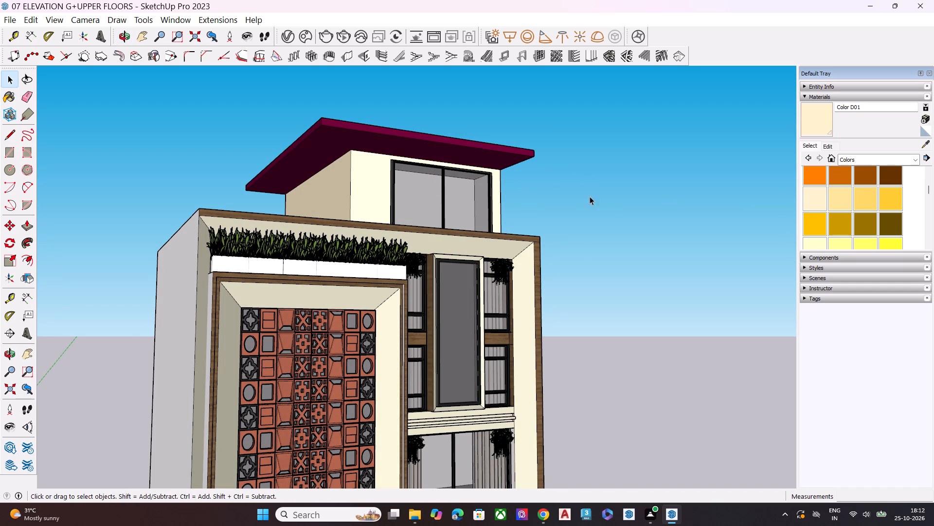
middle_drag(608, 214, 453, 226)
scroll(498, 168, down, 9)
scroll(511, 239, down, 5)
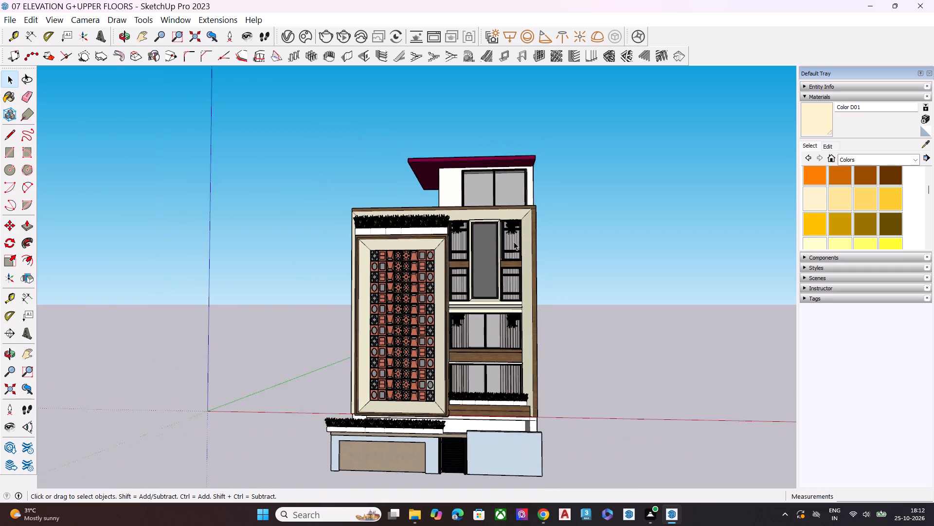
scroll(514, 242, down, 1)
middle_drag(506, 266, 507, 236)
scroll(483, 287, up, 3)
ctrl+scroll(482, 291, up, 1)
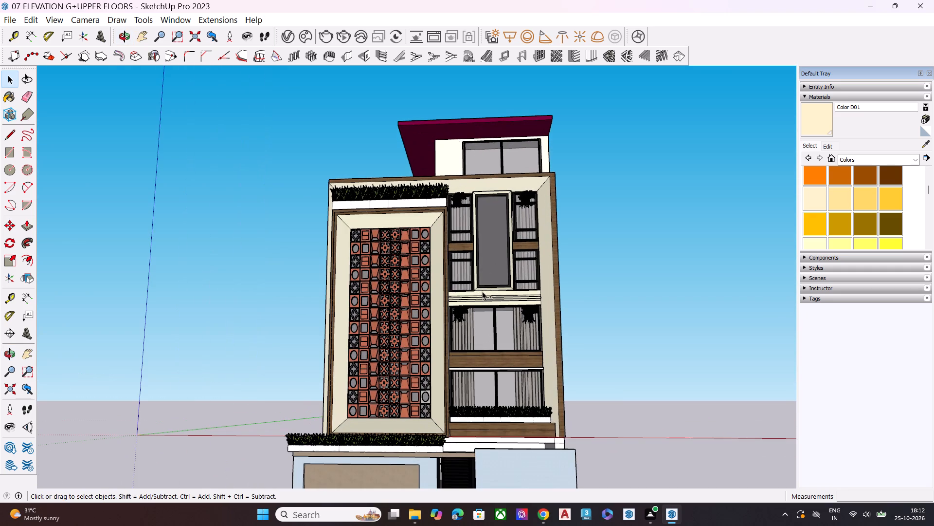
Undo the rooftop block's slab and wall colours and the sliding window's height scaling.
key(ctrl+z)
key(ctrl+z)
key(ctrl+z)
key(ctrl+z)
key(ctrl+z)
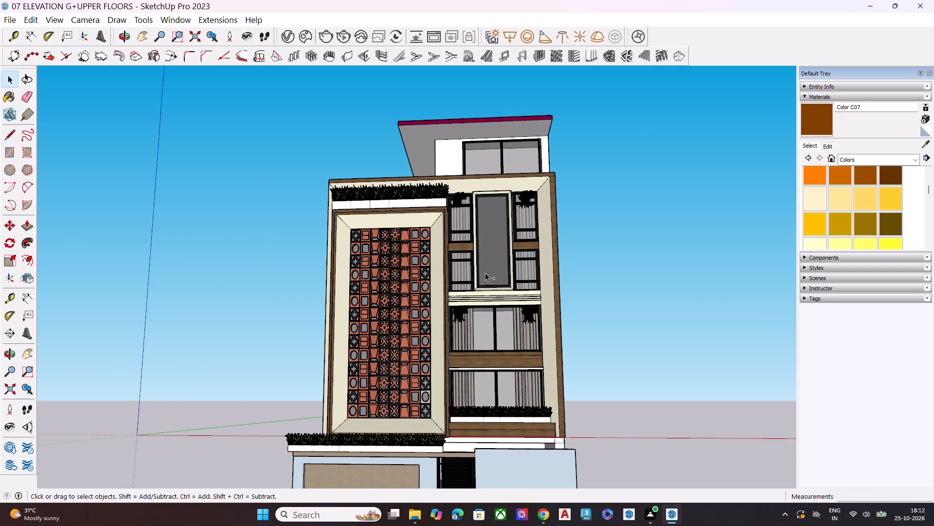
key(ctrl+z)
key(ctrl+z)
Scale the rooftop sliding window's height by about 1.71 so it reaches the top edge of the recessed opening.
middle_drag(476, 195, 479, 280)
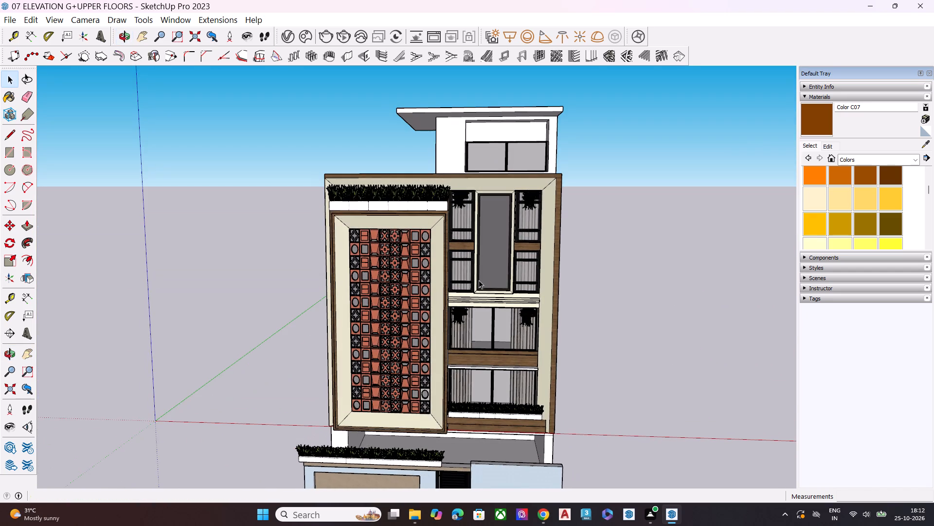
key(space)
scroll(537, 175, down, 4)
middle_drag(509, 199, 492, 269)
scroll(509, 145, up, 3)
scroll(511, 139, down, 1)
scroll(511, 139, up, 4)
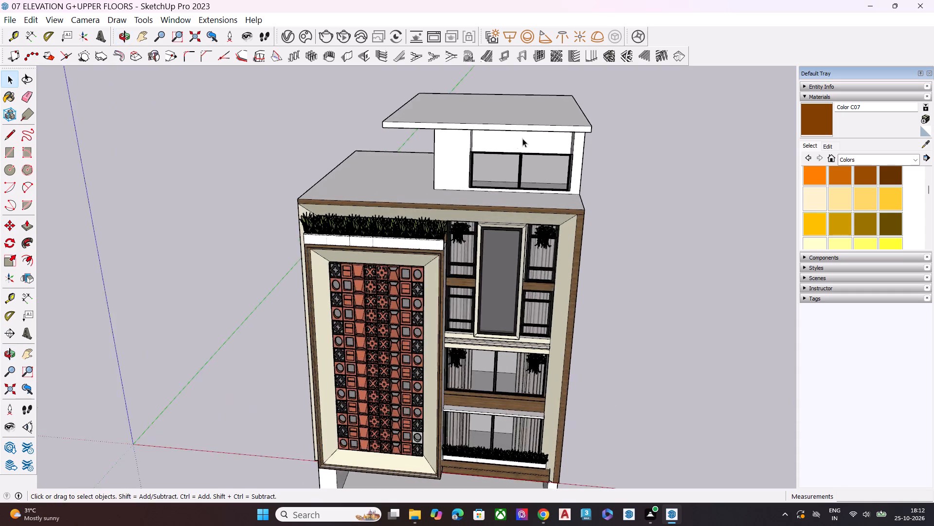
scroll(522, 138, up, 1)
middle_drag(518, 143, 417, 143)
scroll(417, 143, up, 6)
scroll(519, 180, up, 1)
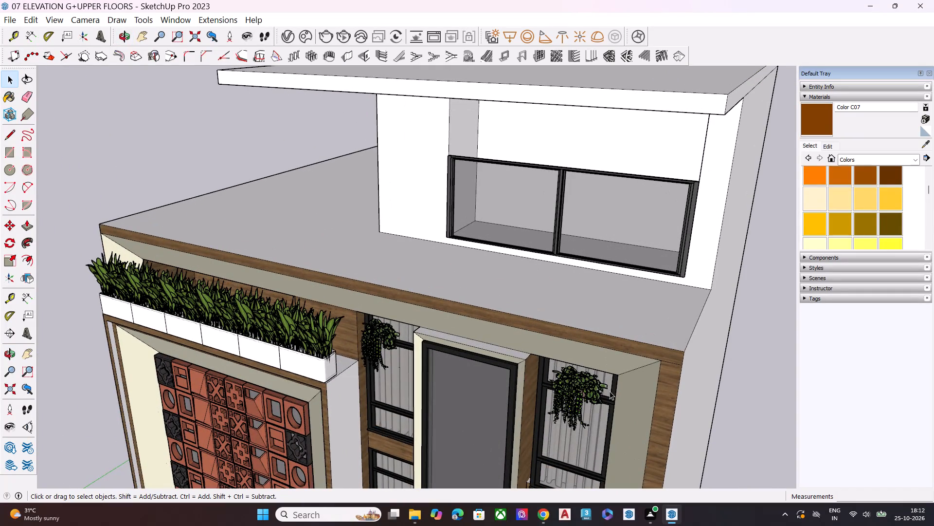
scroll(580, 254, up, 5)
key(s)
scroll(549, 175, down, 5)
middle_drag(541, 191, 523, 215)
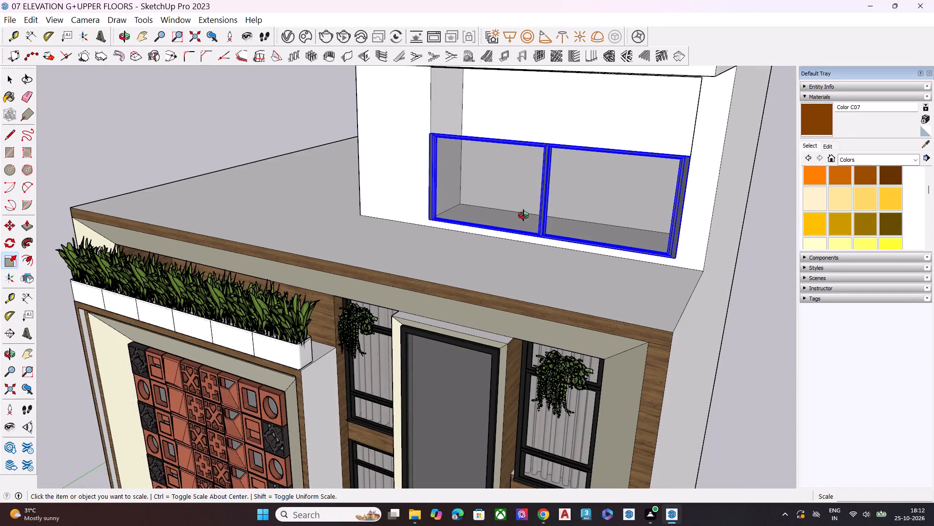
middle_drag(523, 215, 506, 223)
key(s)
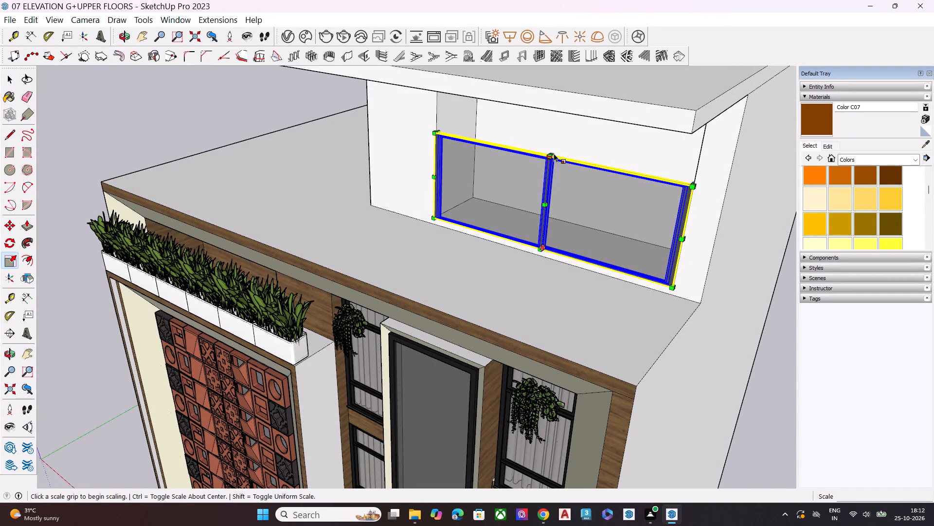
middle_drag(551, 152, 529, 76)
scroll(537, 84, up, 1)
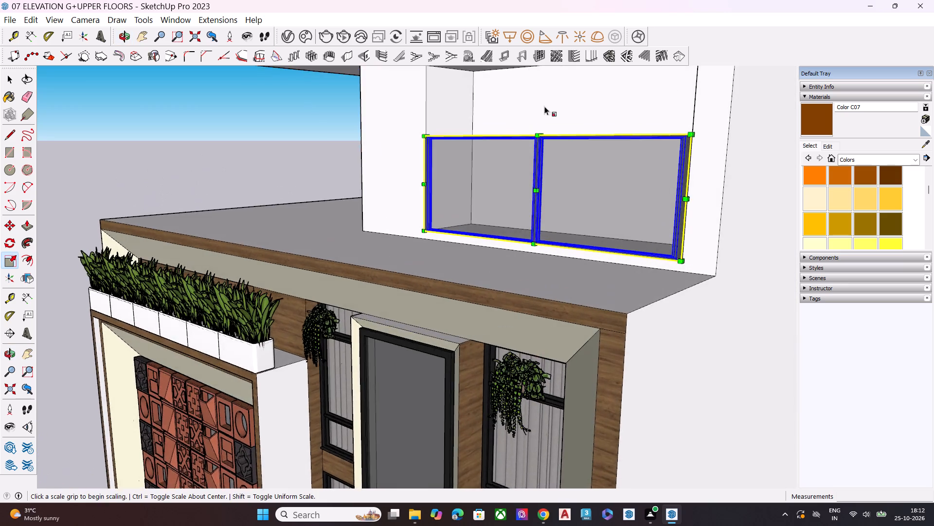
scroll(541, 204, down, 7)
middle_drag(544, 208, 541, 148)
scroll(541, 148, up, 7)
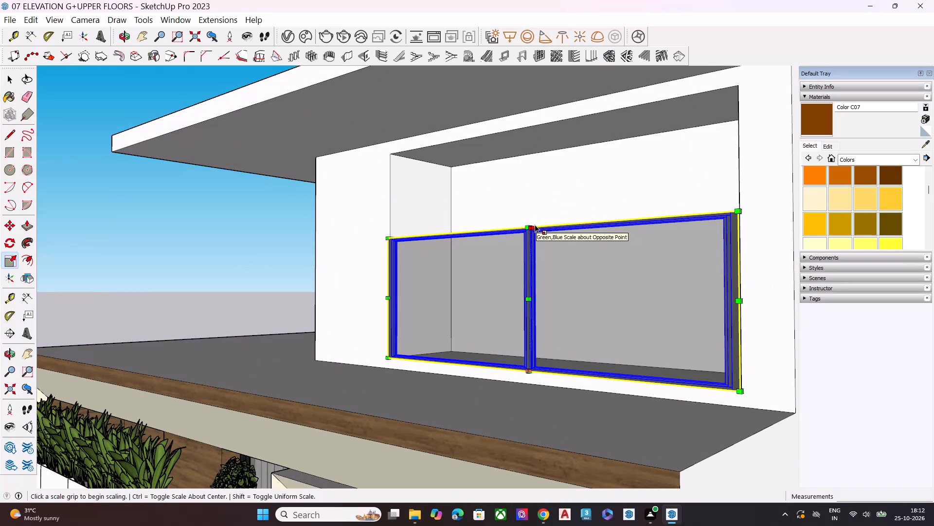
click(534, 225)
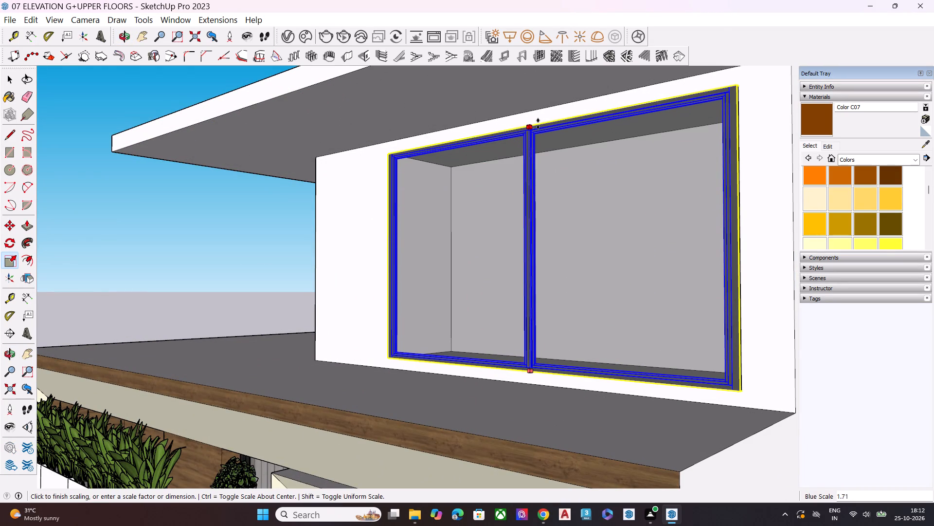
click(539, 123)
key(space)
Examine the front elevation with the fitted rooftop window, from the rooftop block down to the gate level.
scroll(503, 215, down, 8)
middle_drag(450, 264, 626, 246)
key(space)
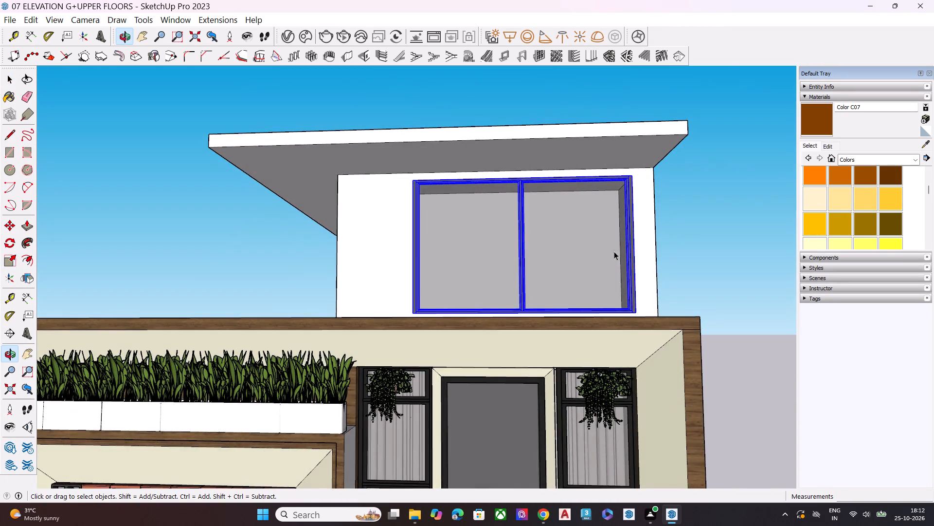
scroll(462, 250, down, 7)
click(665, 305)
scroll(487, 268, down, 7)
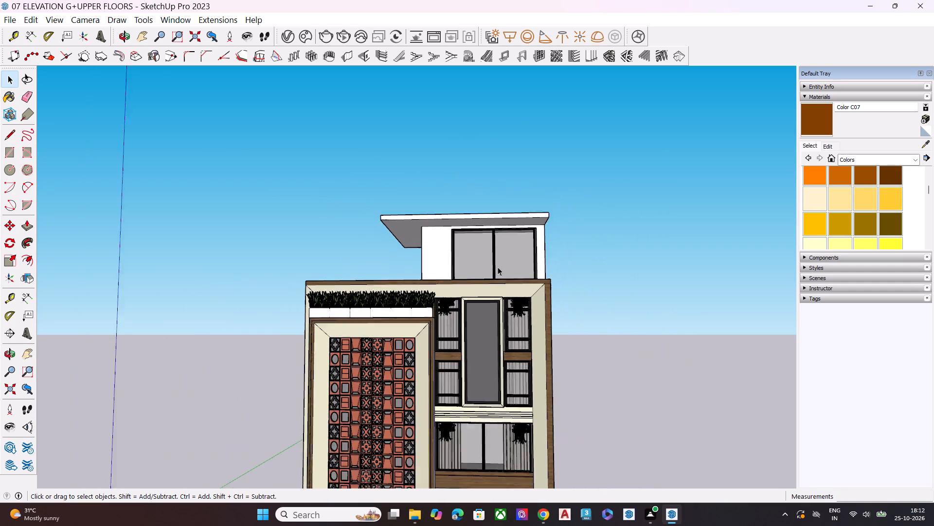
scroll(487, 250, down, 8)
scroll(485, 358, up, 1)
scroll(450, 226, down, 5)
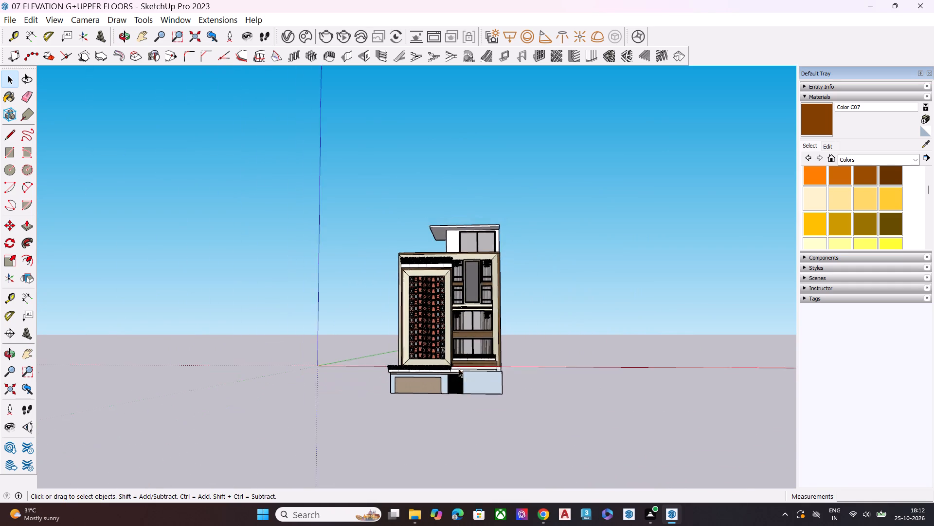
scroll(456, 378, up, 13)
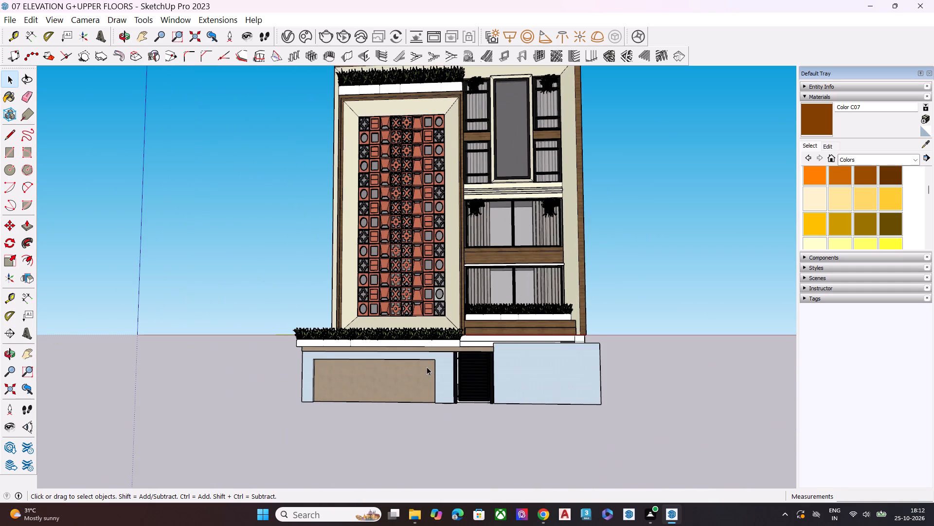
middle_drag(501, 295, 507, 293)
key(h)
drag(488, 246, 489, 275)
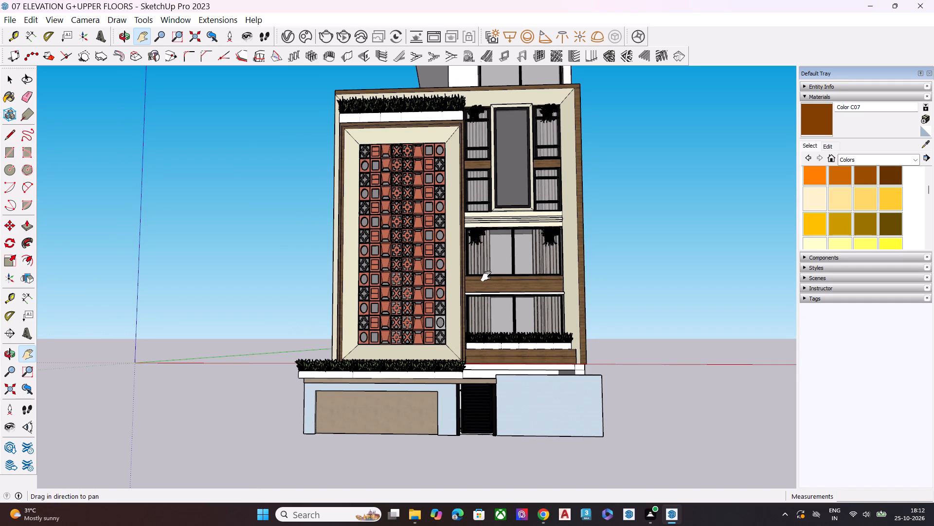
Undo the whole rooftop block, including its window, recessed opening and roof slab, back to the building's flat roof.
key(ctrl+z)
key(ctrl+z)
key(ctrl+z)
key(ctrl+z)
key(ctrl+z)
key(ctrl+z)
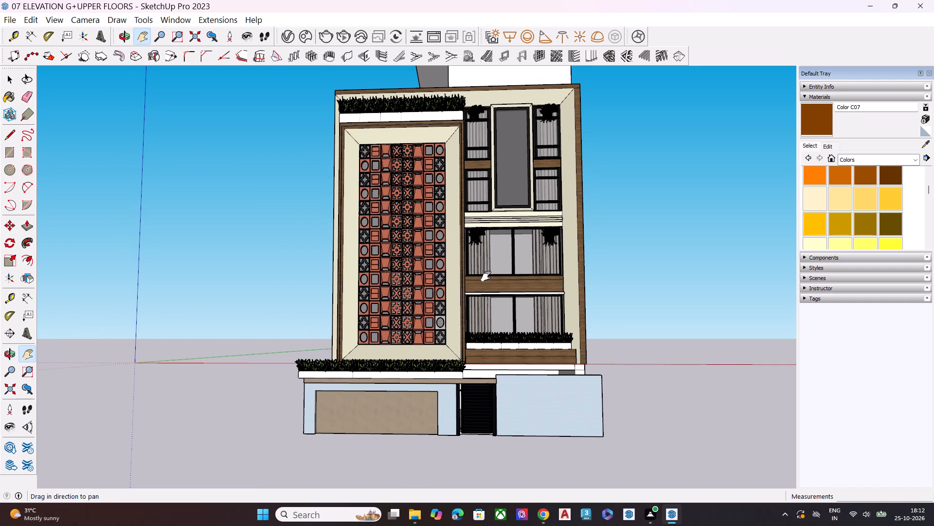
key(ctrl+z)
key(ctrl+z)
key(ctrl+z)
key(ctrl+z)
scroll(486, 276, down, 3)
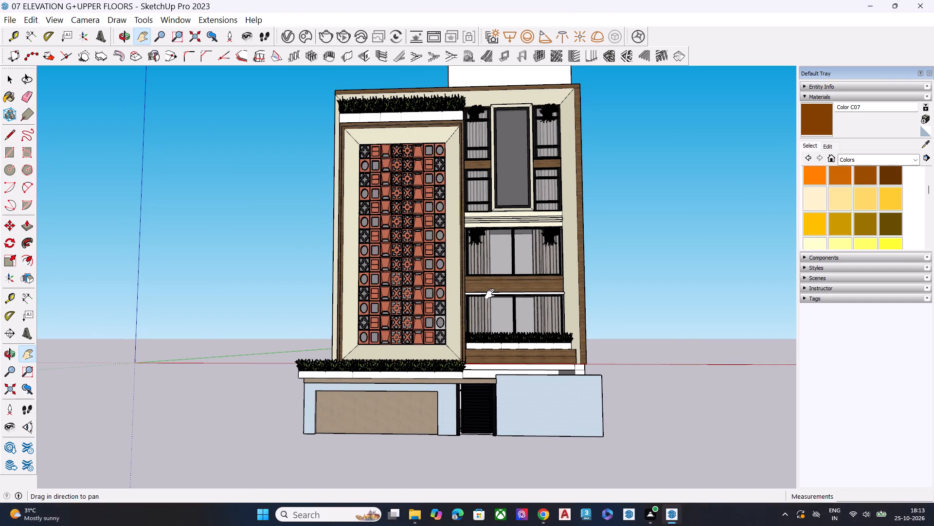
scroll(490, 294, down, 4)
key(ctrl+z)
ctrl+middle_drag(534, 132, 514, 234)
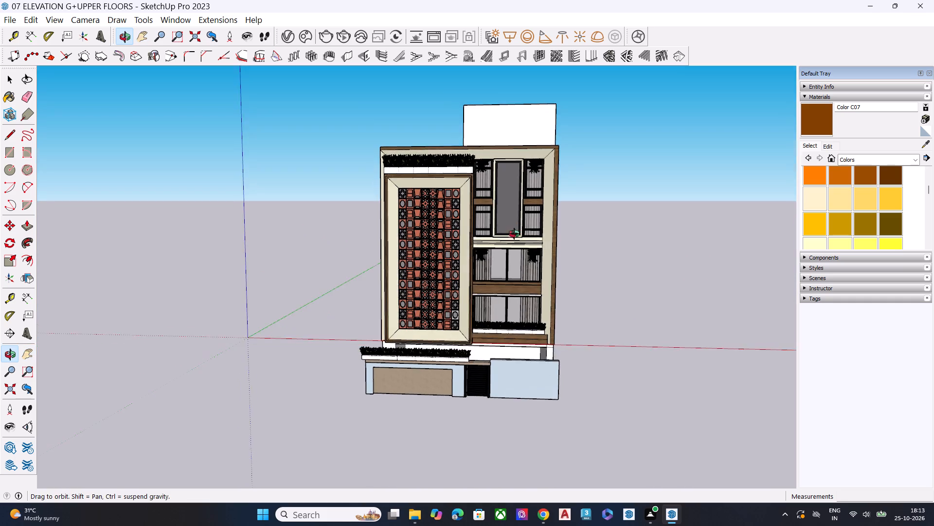
ctrl+middle_drag(514, 234, 514, 241)
key(ctrl+z)
key(ctrl+z)
key(ctrl+z)
key(space)
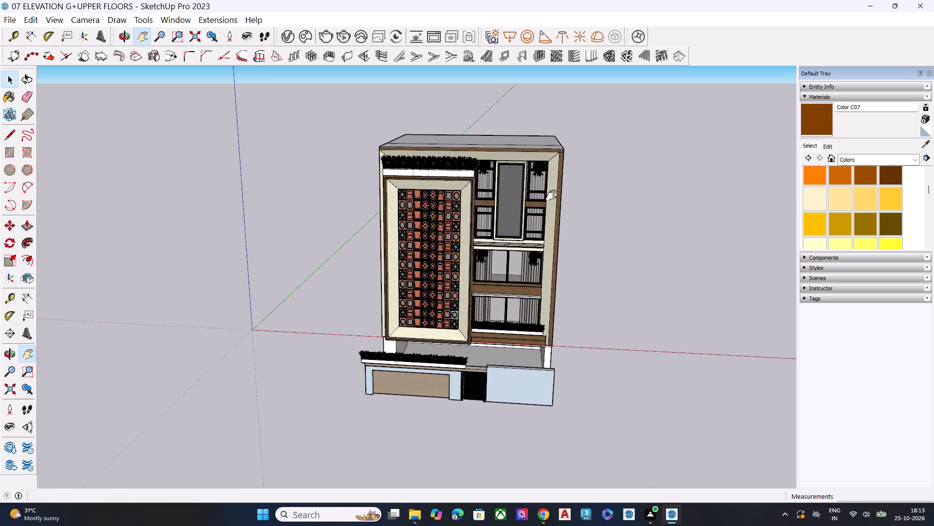
Delete the leftover dividing line that runs across the flat roof parallel to the front edge.
click(584, 176)
middle_drag(502, 184, 381, 280)
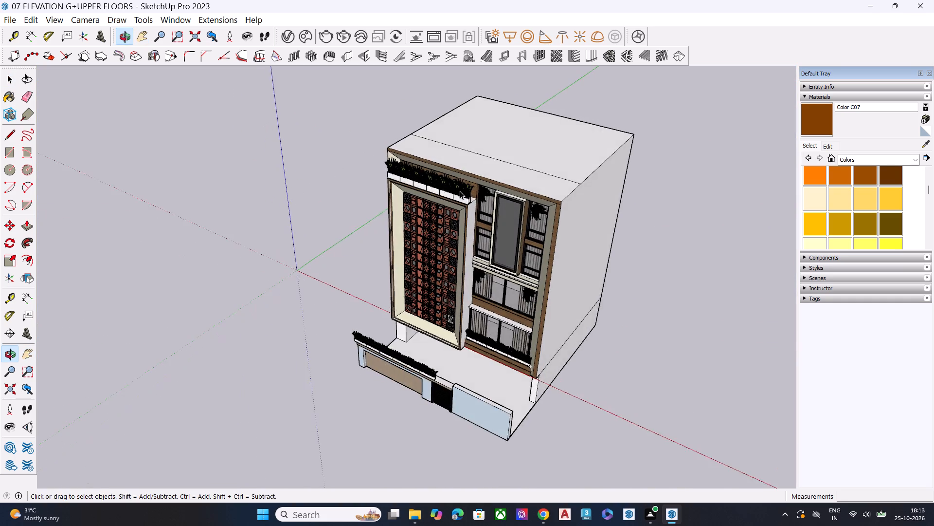
scroll(473, 170, up, 7)
click(524, 160)
key(Delete)
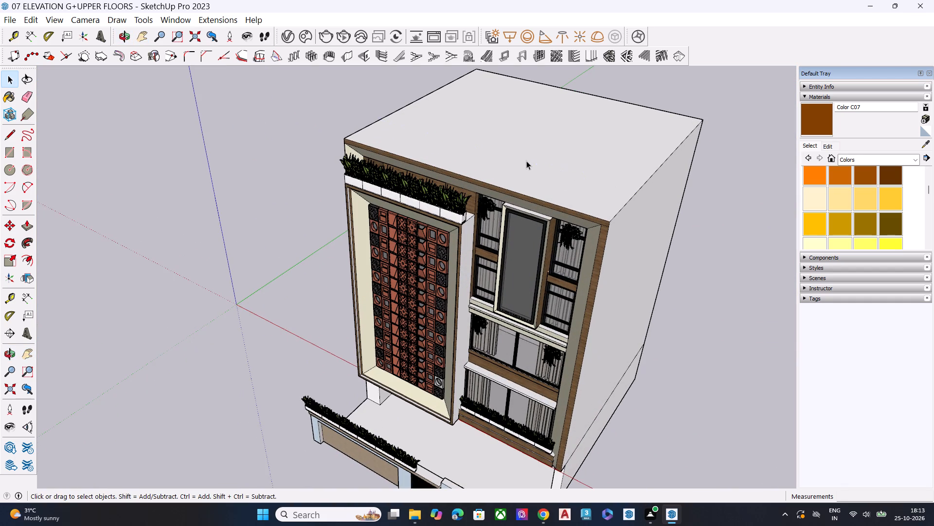
Examine the flat-roofed building at an angle and from the front.
middle_drag(522, 178, 540, 127)
scroll(539, 133, down, 7)
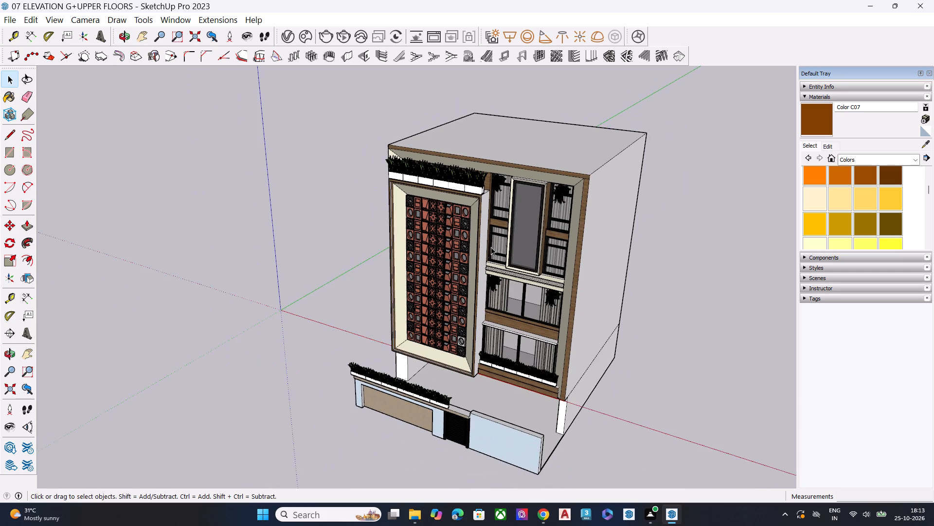
middle_drag(488, 248, 521, 186)
click(12, 17)
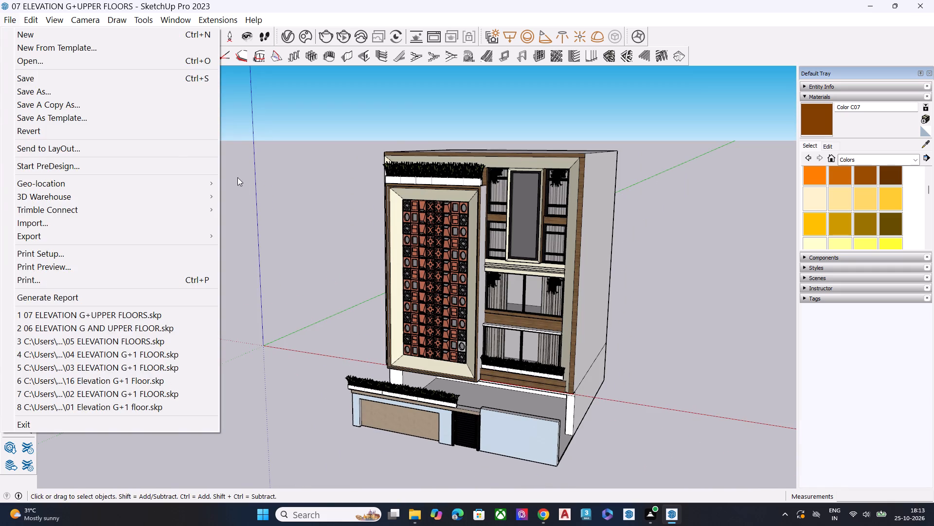
click(236, 177)
middle_drag(508, 240, 621, 175)
scroll(575, 243, up, 2)
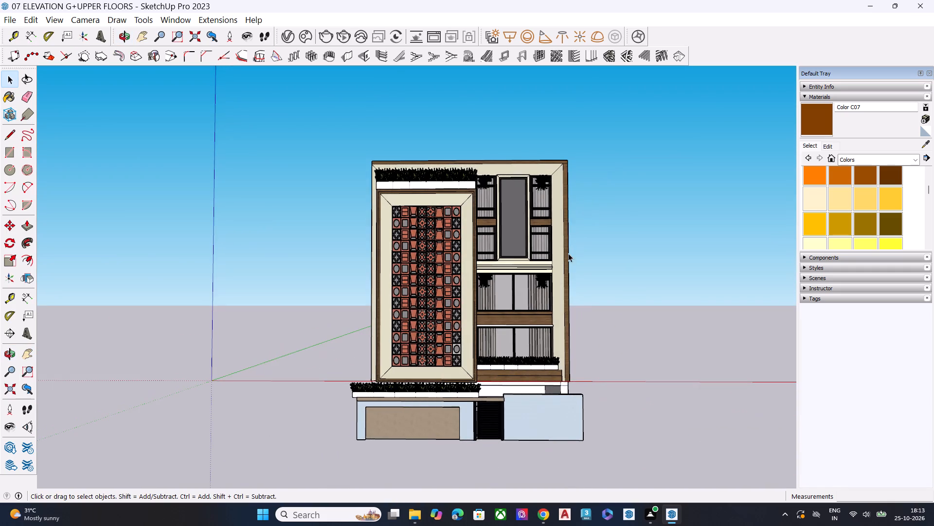
scroll(568, 253, up, 2)
scroll(499, 279, down, 5)
scroll(490, 292, up, 4)
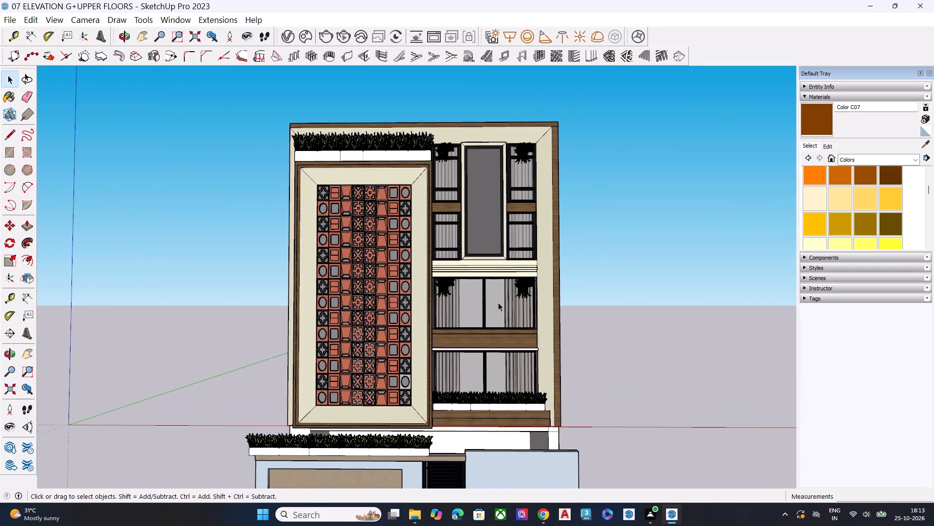
Frame the building's front elevation closely and save the view as a new scene.
key(h)
drag(446, 290, 481, 302)
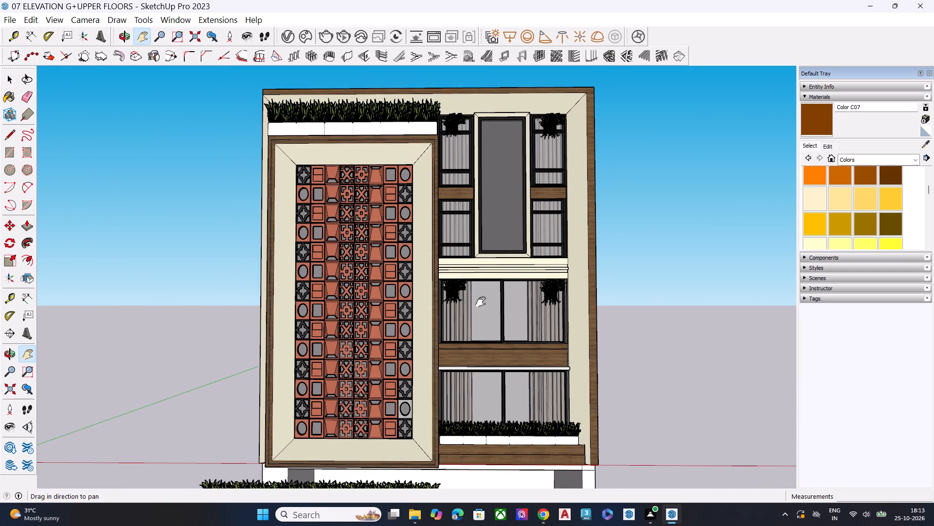
drag(481, 302, 471, 300)
key(space)
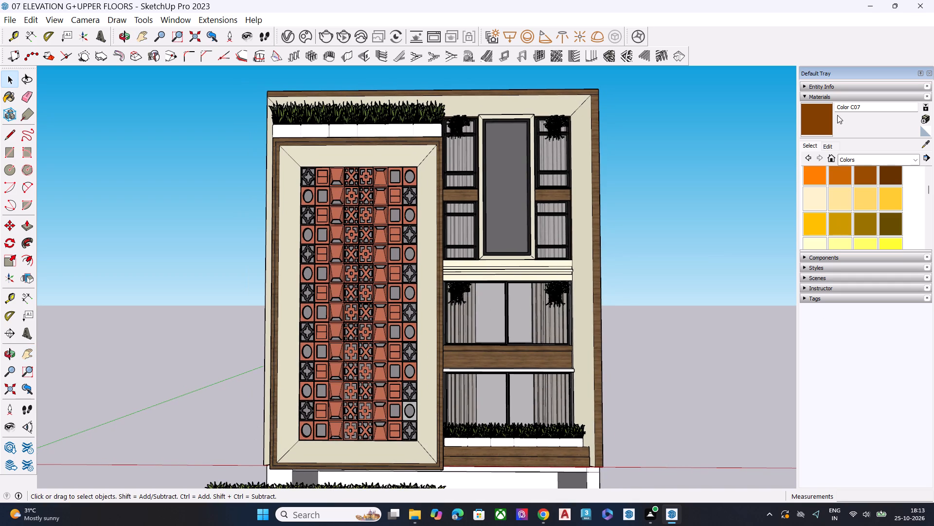
click(838, 94)
click(832, 127)
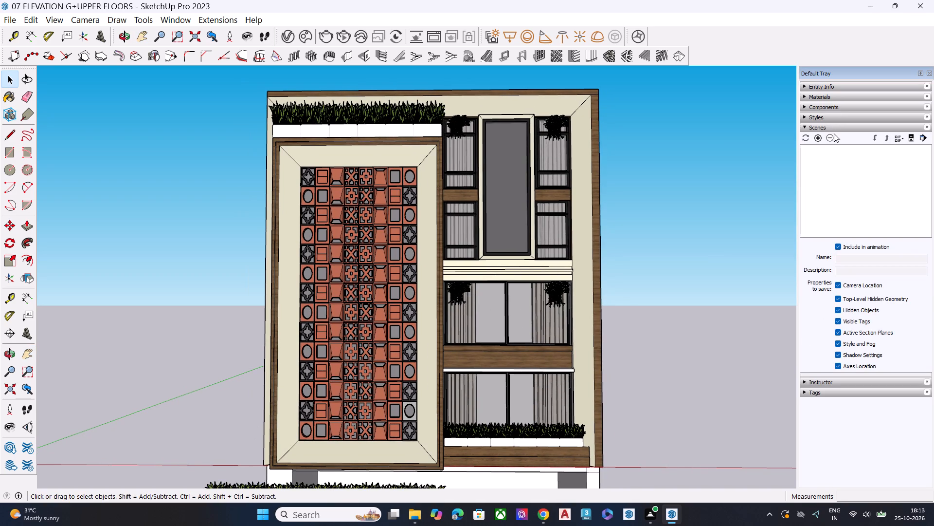
click(818, 140)
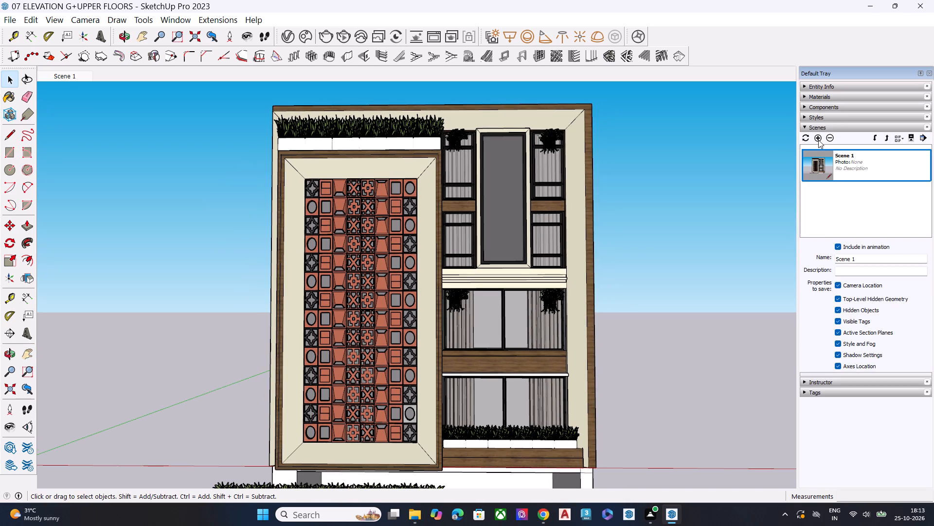
Save a second scene showing the whole building at an angle from a low viewpoint, including the gate level.
scroll(423, 240, down, 3)
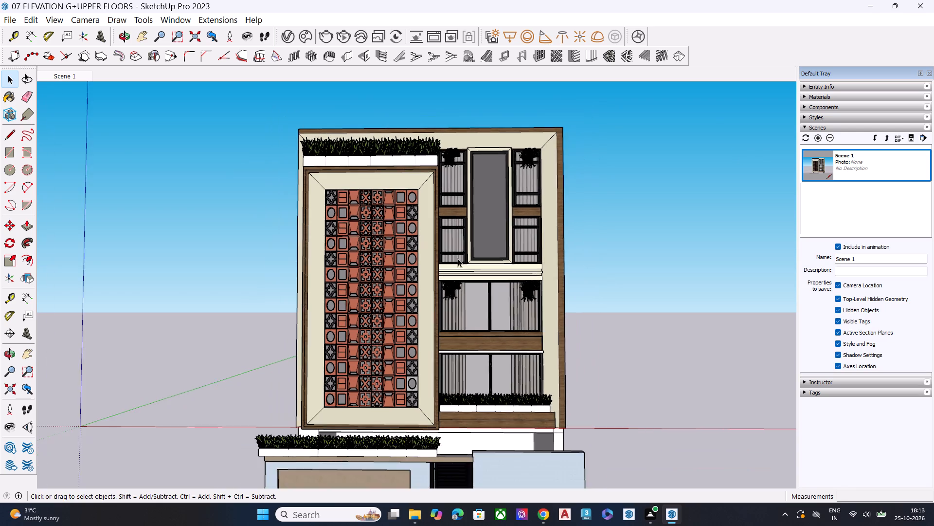
middle_drag(461, 260, 539, 215)
click(819, 136)
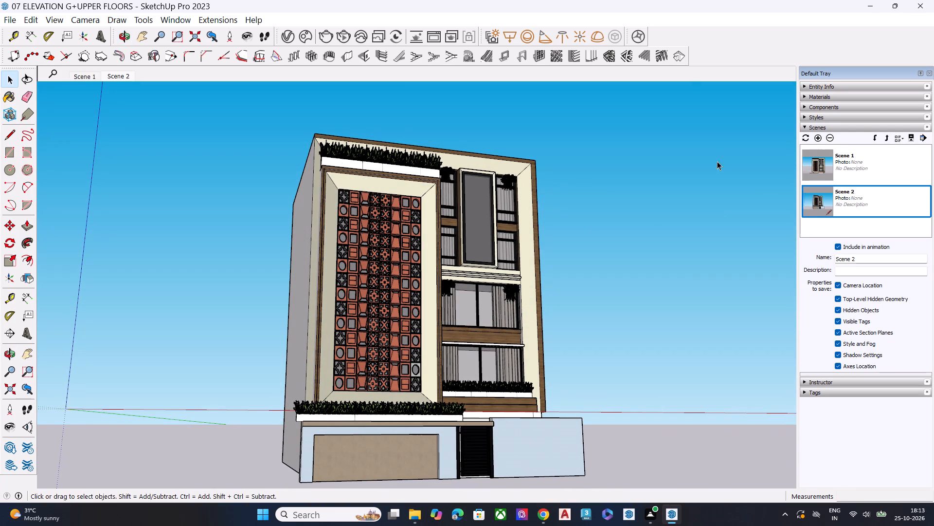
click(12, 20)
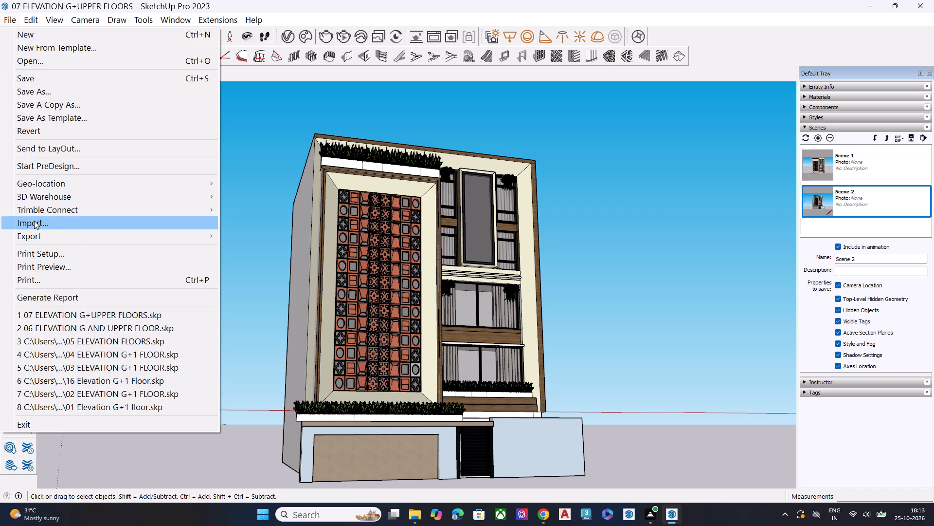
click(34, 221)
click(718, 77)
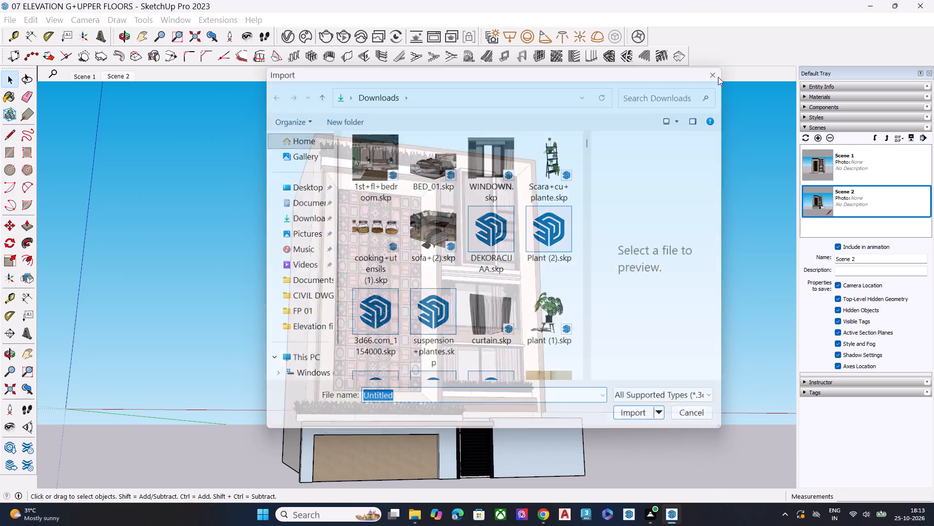
Export the angled view as a PNG 2D graphic named 07 ELEVATION G+UPPER S1 FLOORS in Downloads.
click(9, 19)
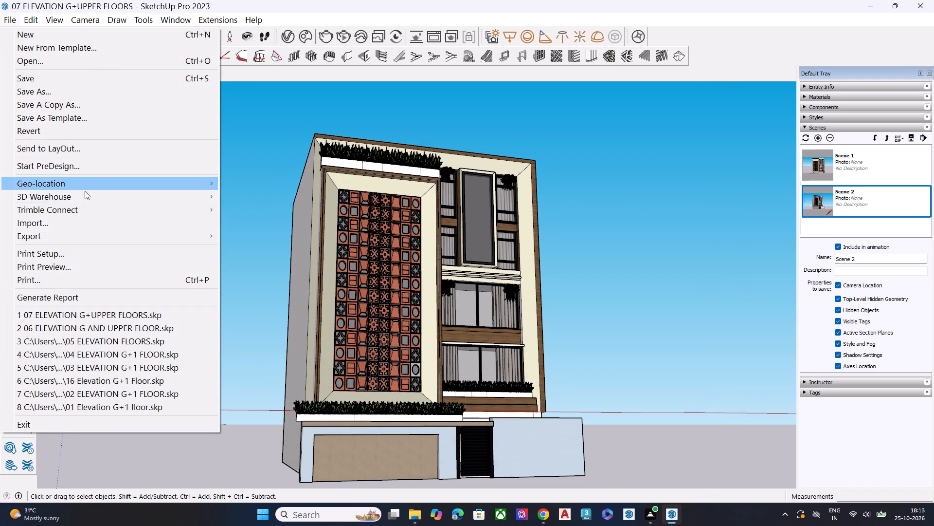
click(69, 233)
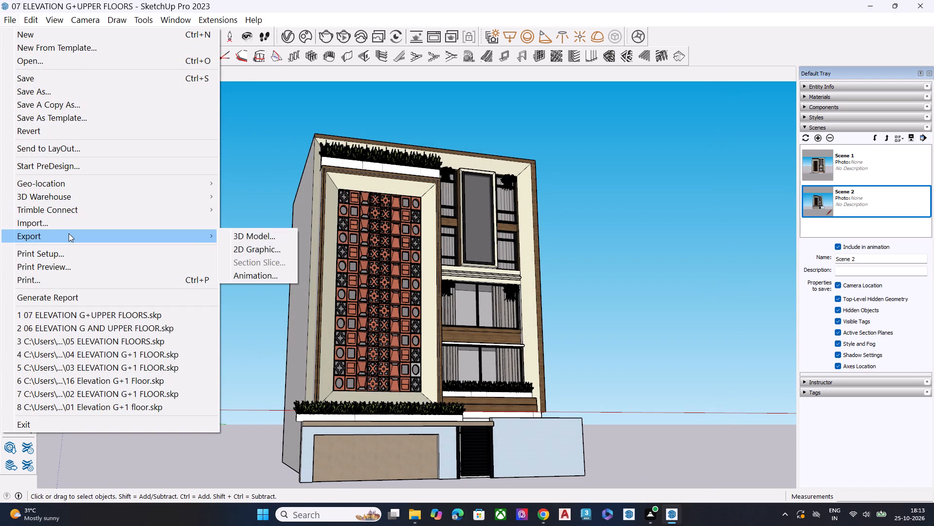
click(235, 247)
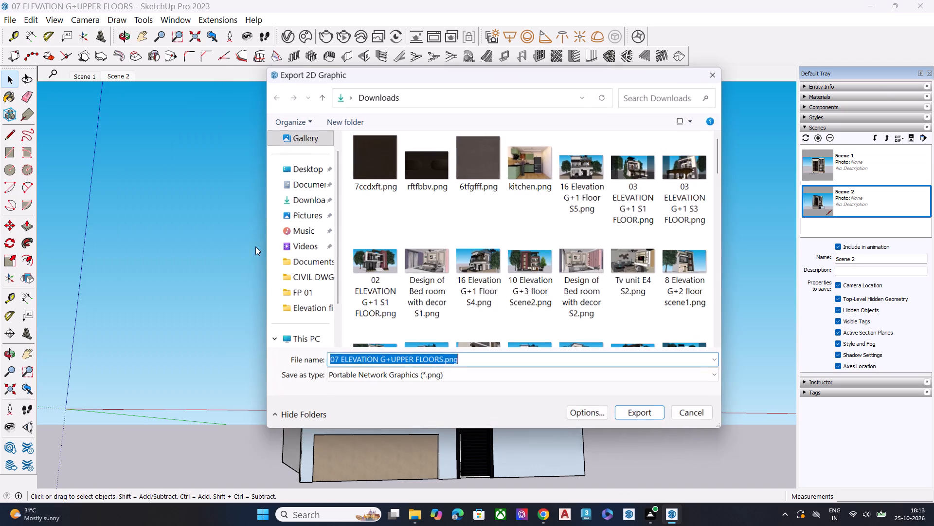
key(Right)
key(Left)
key(Left)
key(Left)
key(Left)
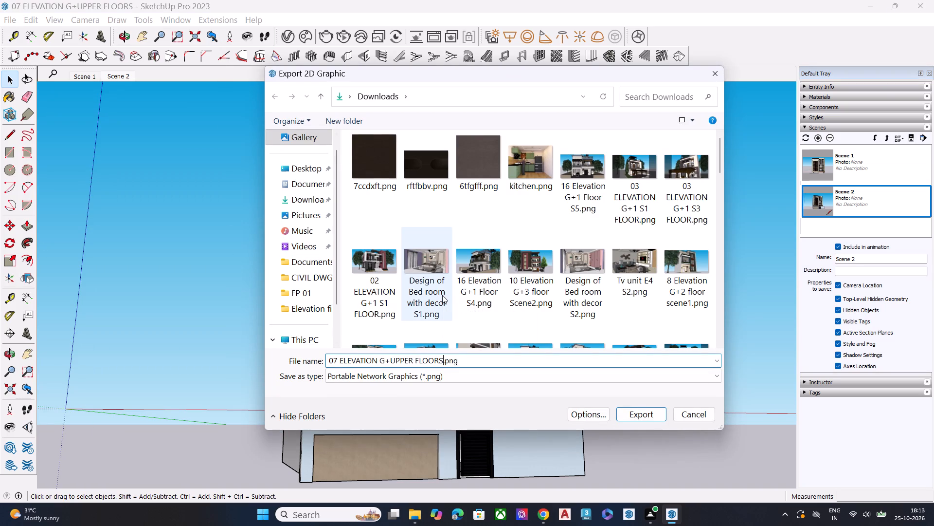
key(Left)
key(Left)
key(Left)
key(Left)
key(Left)
key(Left)
text(S1)
key(space)
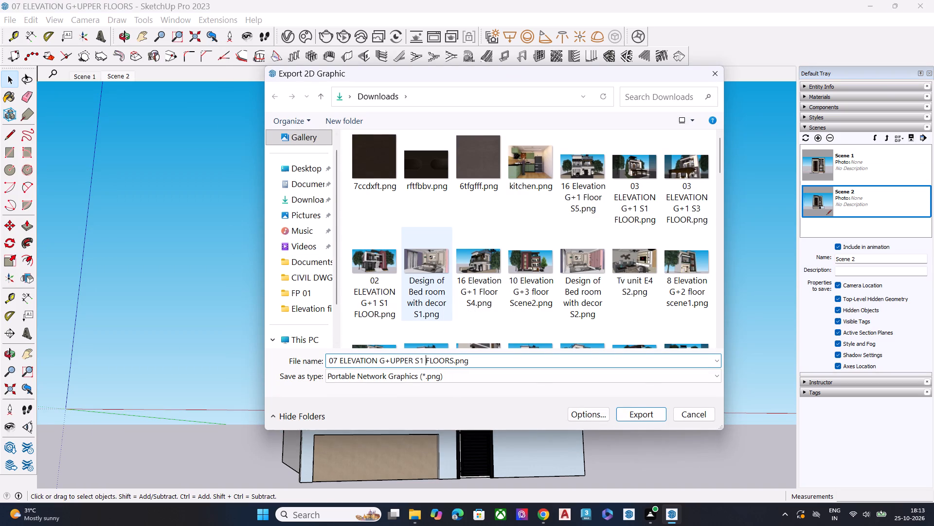
key(Return)
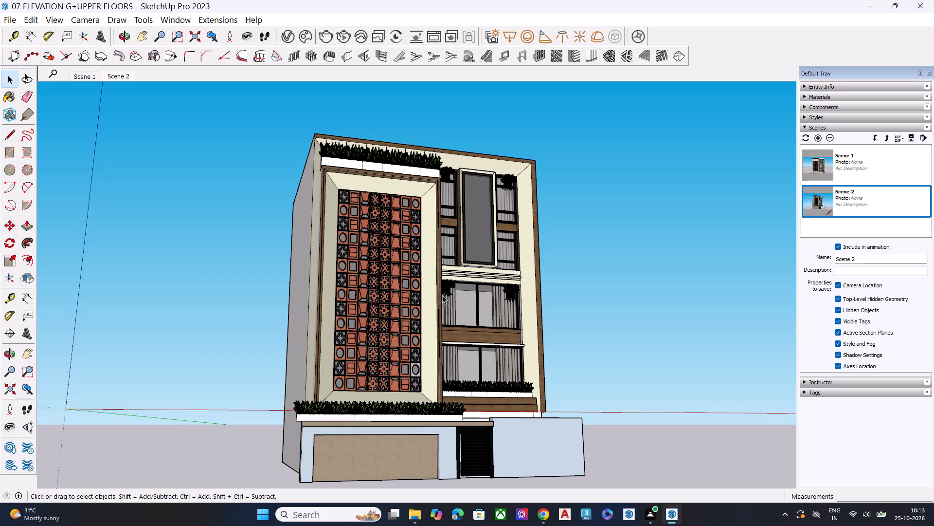
Switch to the saved front-view scene, Scene 1.
click(113, 75)
click(86, 79)
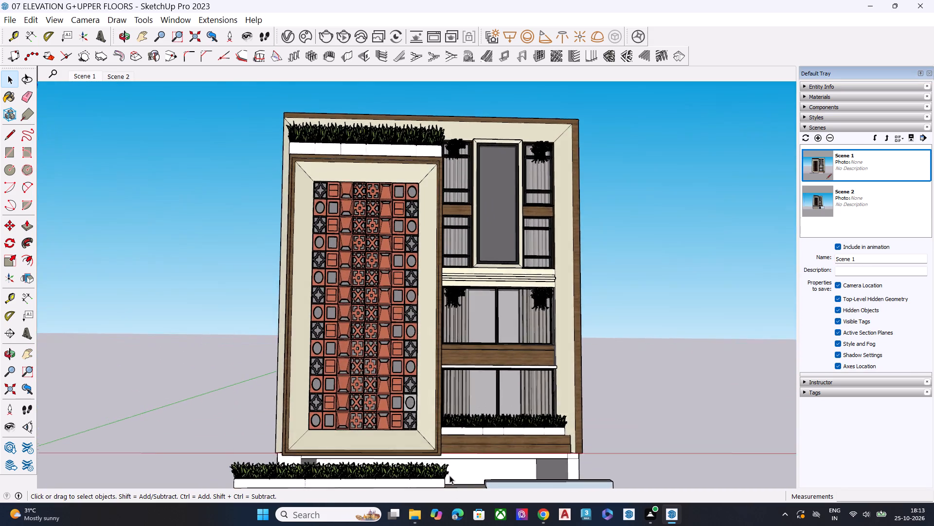
Check the exported S1 image in the Downloads folder in File Explorer, and close the folder window.
click(419, 518)
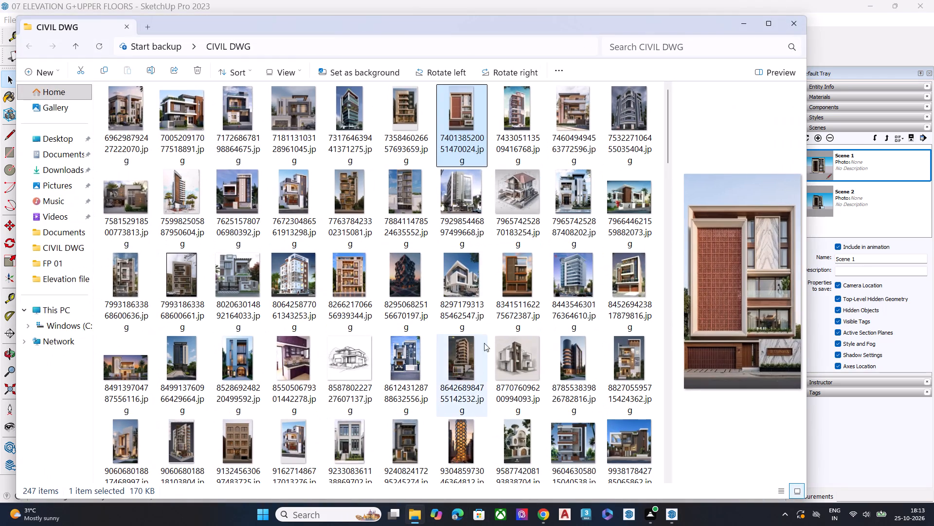
click(62, 169)
scroll(339, 273, down, 4)
scroll(337, 280, up, 6)
scroll(337, 280, down, 1)
scroll(337, 280, up, 1)
scroll(337, 280, down, 1)
scroll(337, 280, up, 5)
click(124, 129)
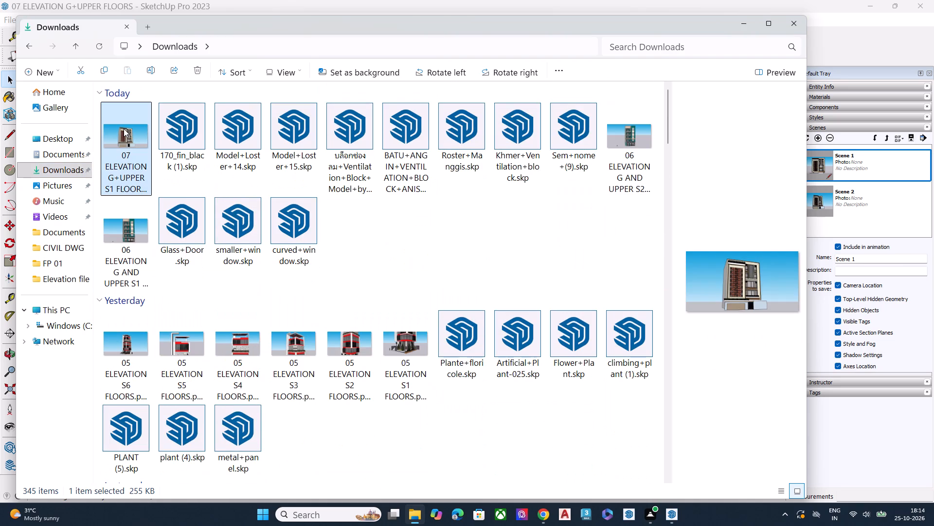
click(796, 29)
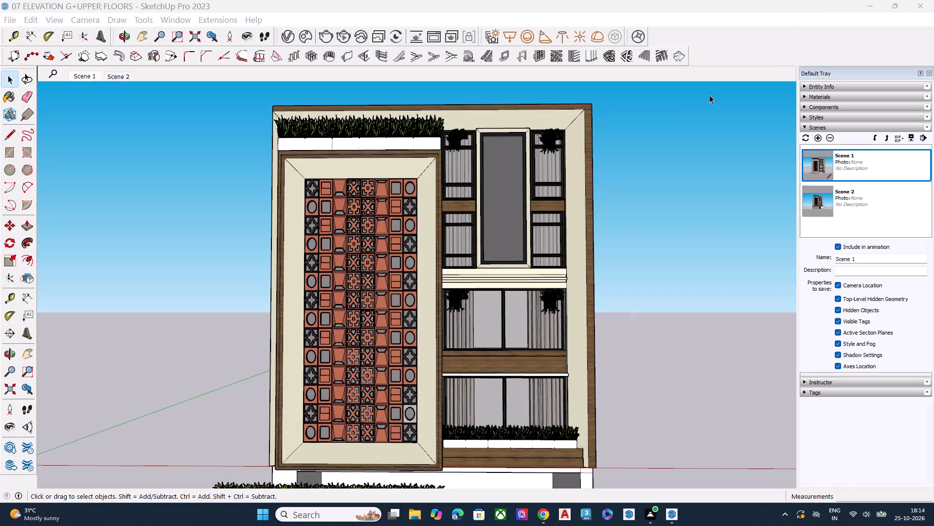
Export the front view as a PNG 2D graphic named 07 ELEVATION G+UPPER S2 FLOORS in Downloads.
click(17, 25)
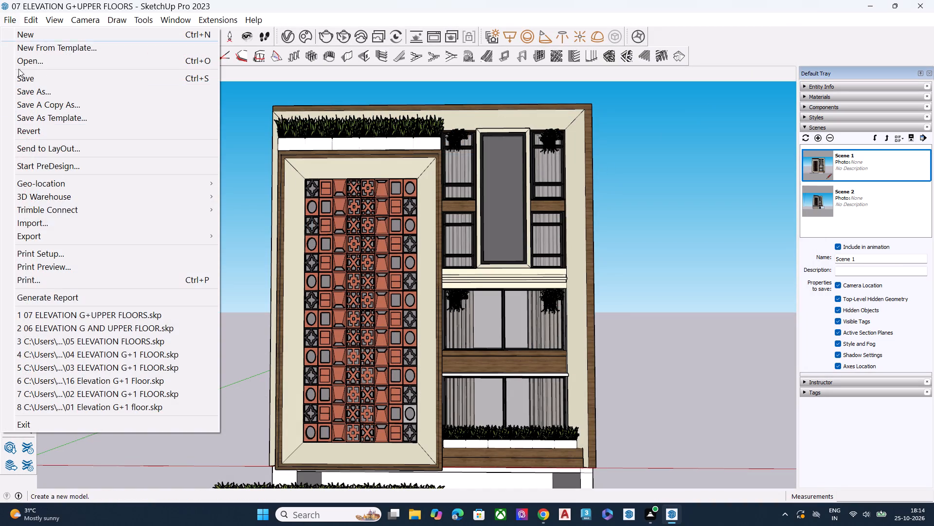
click(76, 240)
click(276, 250)
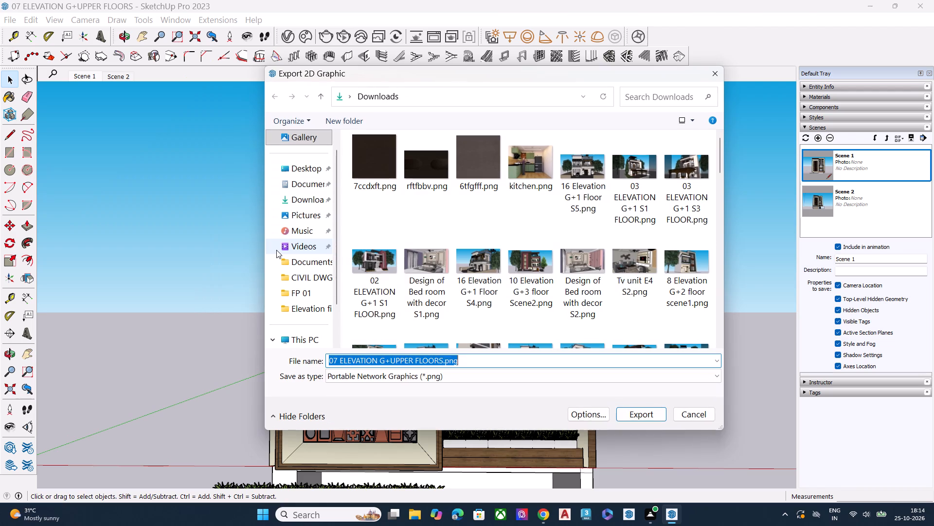
key(Right)
key(Left)
key(Left)
key(Left)
key(Left)
key(Left)
key(Left)
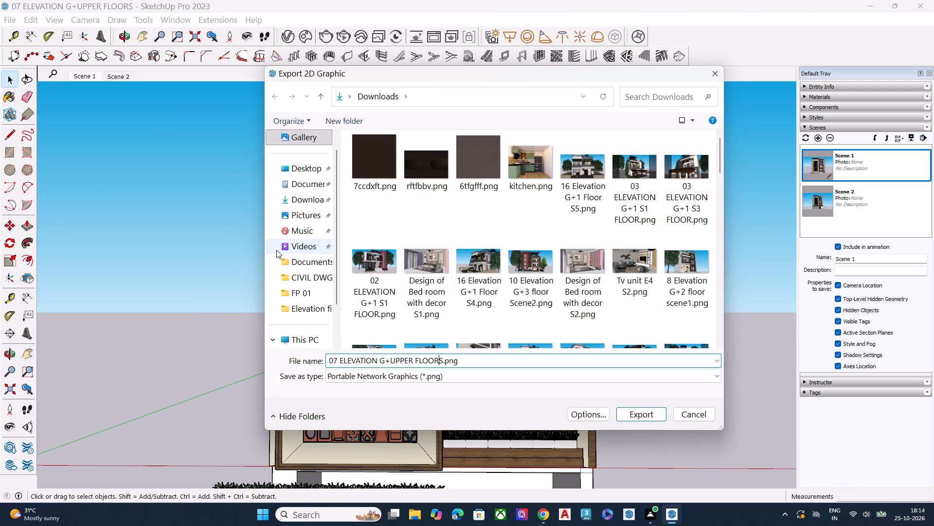
key(Left)
key(Left)
key(Left)
key(Left)
text(S2)
key(space)
key(Return)
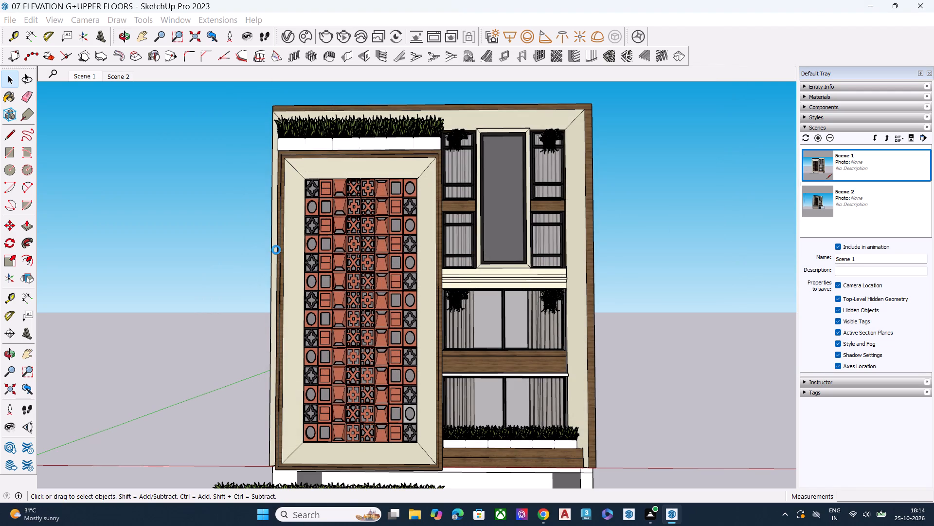
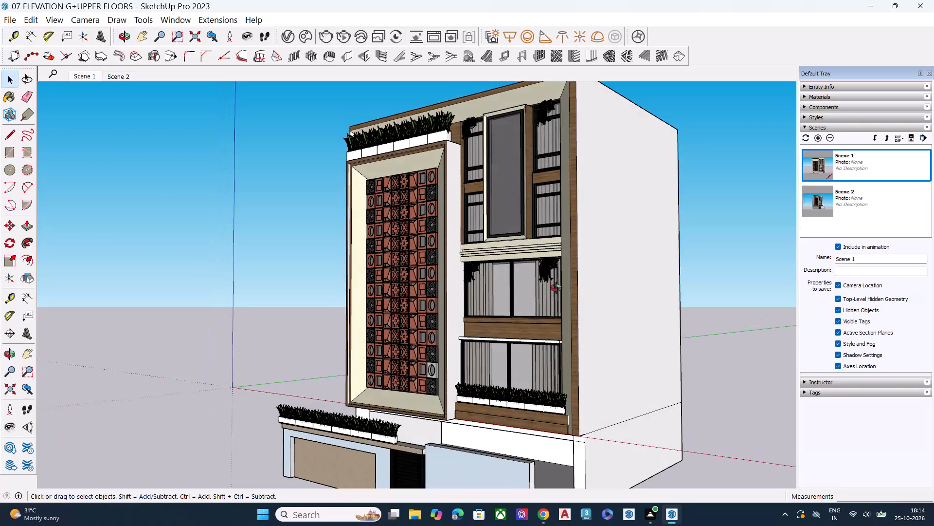
Save a low-angle front view looking up at the building as a new third scene and switch to it.
middle_drag(463, 259, 452, 165)
scroll(482, 186, up, 1)
middle_drag(327, 224, 355, 219)
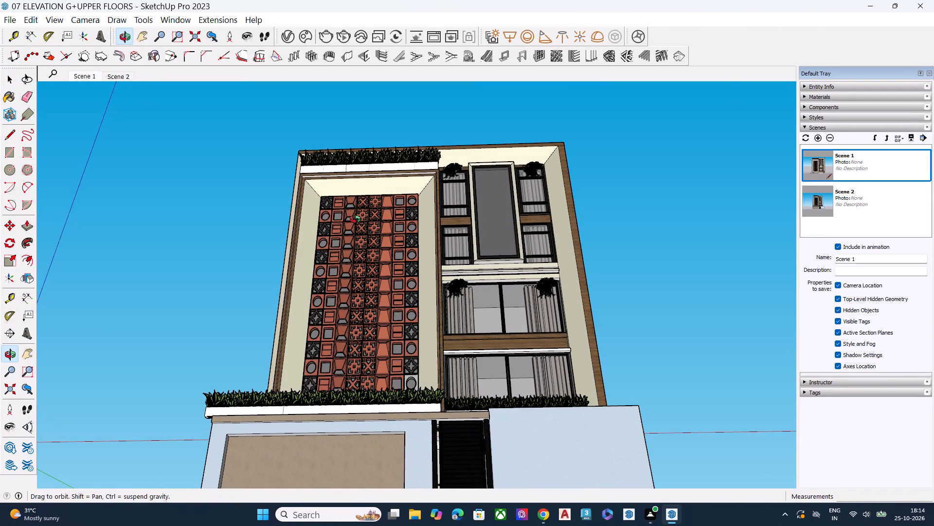
middle_drag(355, 219, 345, 213)
right_click(346, 213)
click(601, 230)
click(9, 16)
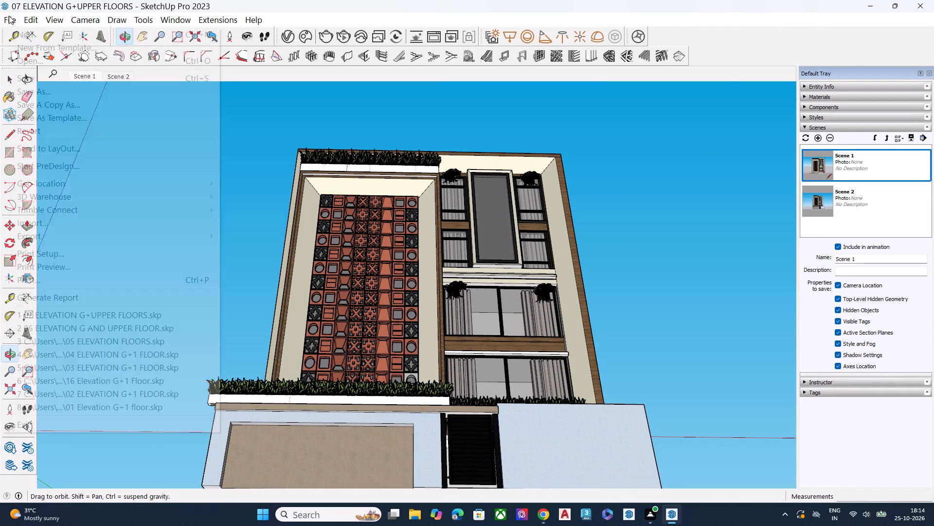
click(65, 238)
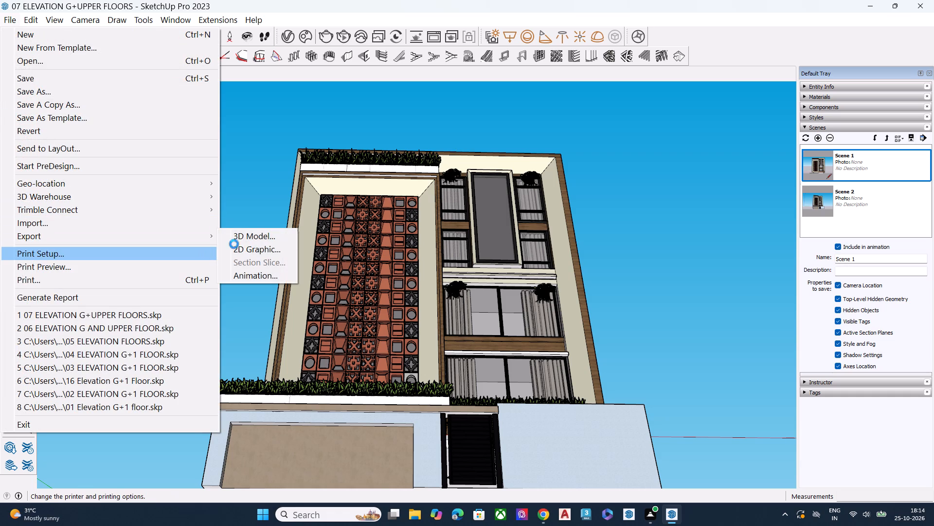
key(space)
click(253, 195)
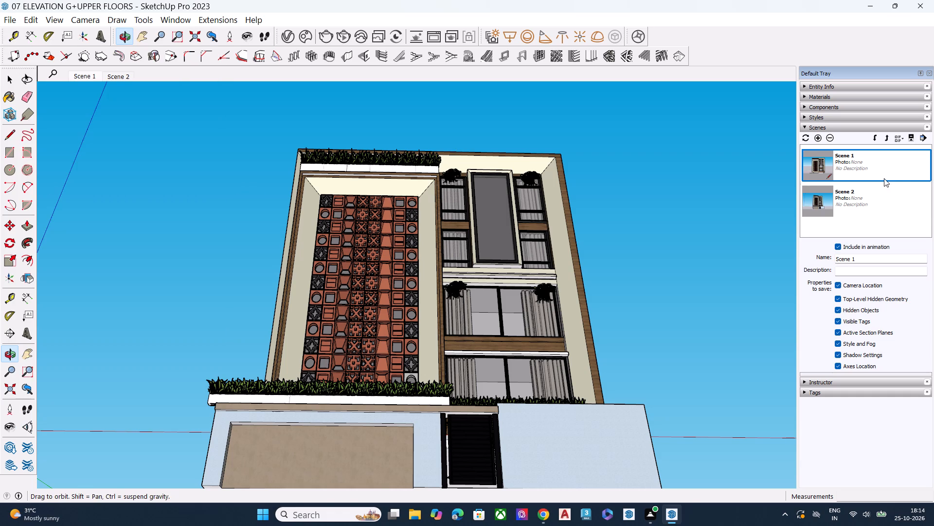
click(858, 203)
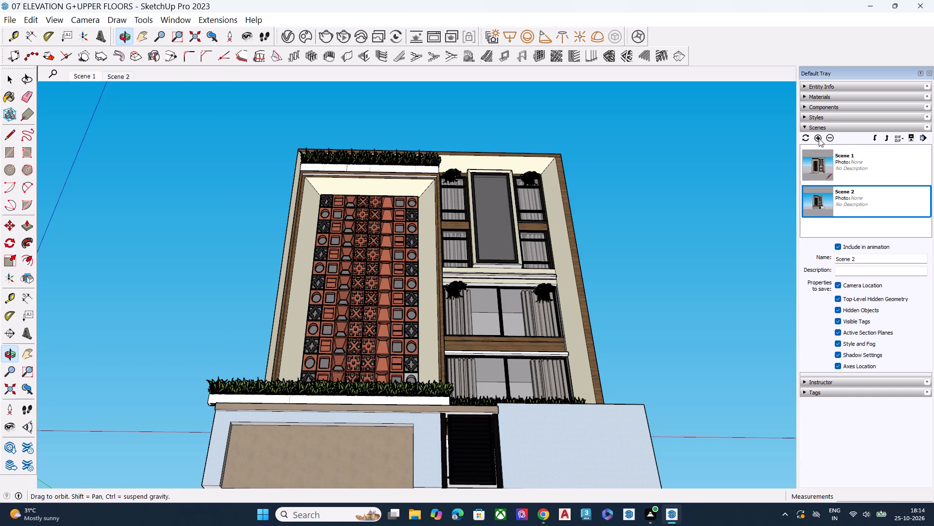
click(820, 139)
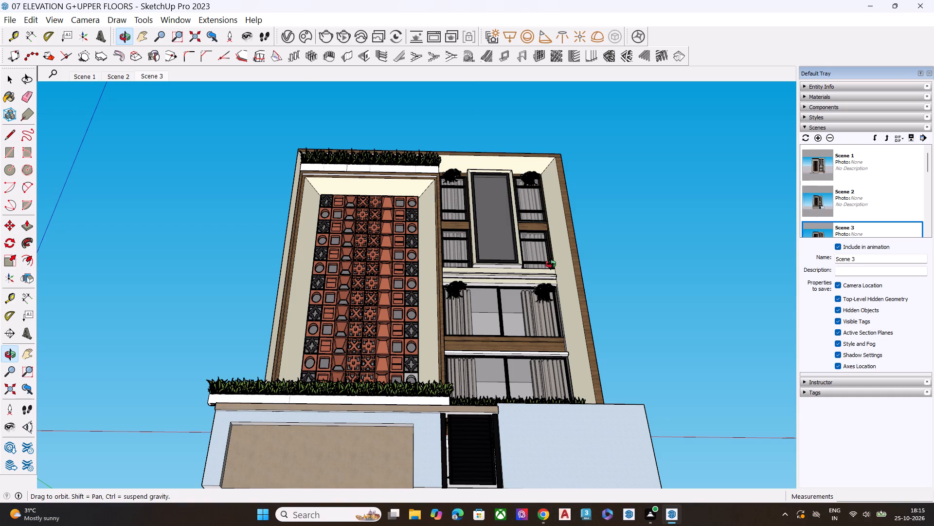
click(159, 80)
Export the low-angle front view as a PNG 2D graphic named 07 ELEVATION G+UPPER S3 FLOORS in Downloads.
click(8, 21)
click(49, 220)
click(715, 70)
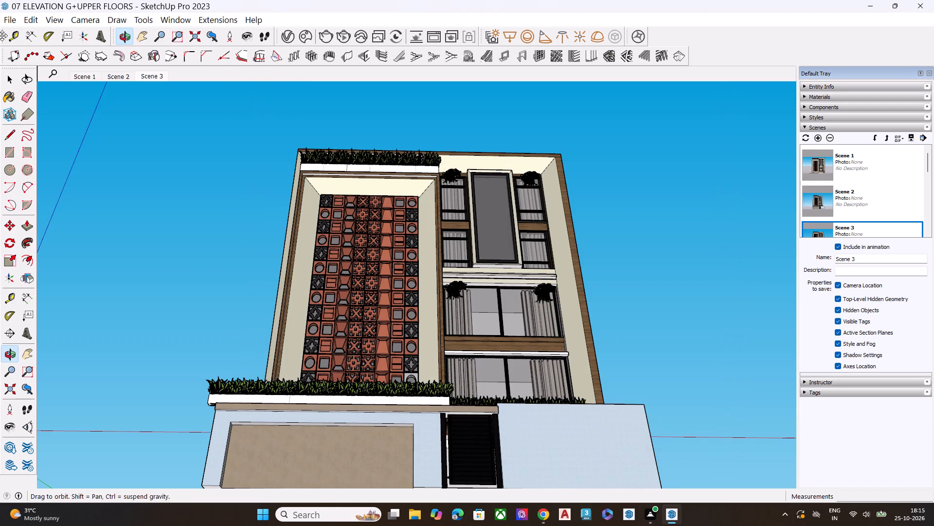
click(14, 25)
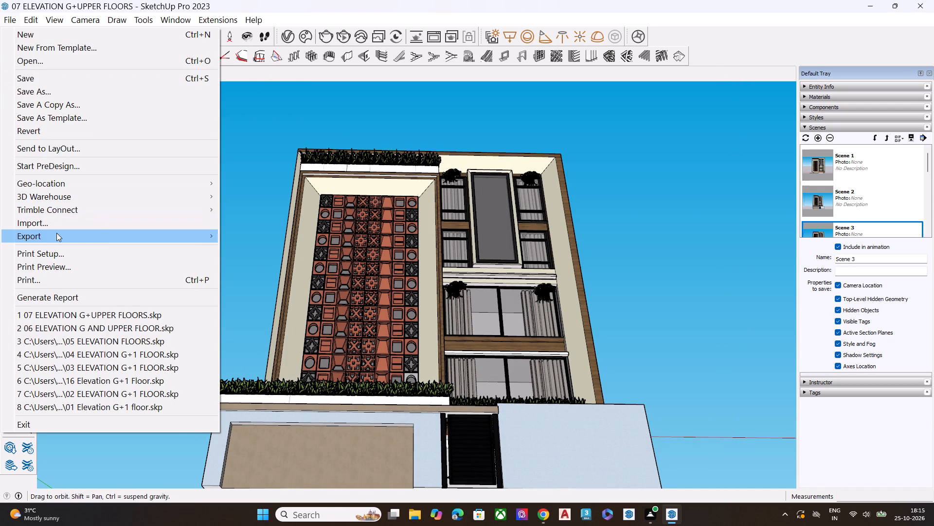
click(56, 233)
click(274, 251)
key(Right)
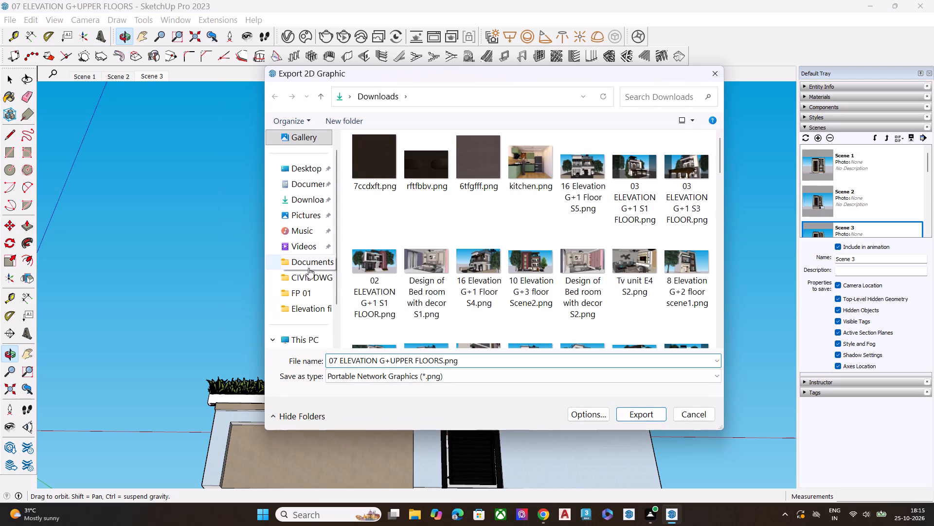
key(Left)
key(Left)
key(Left)
key(Left)
key(Left)
key(Left)
key(Left)
key(Left)
key(Left)
key(Left)
key(s)
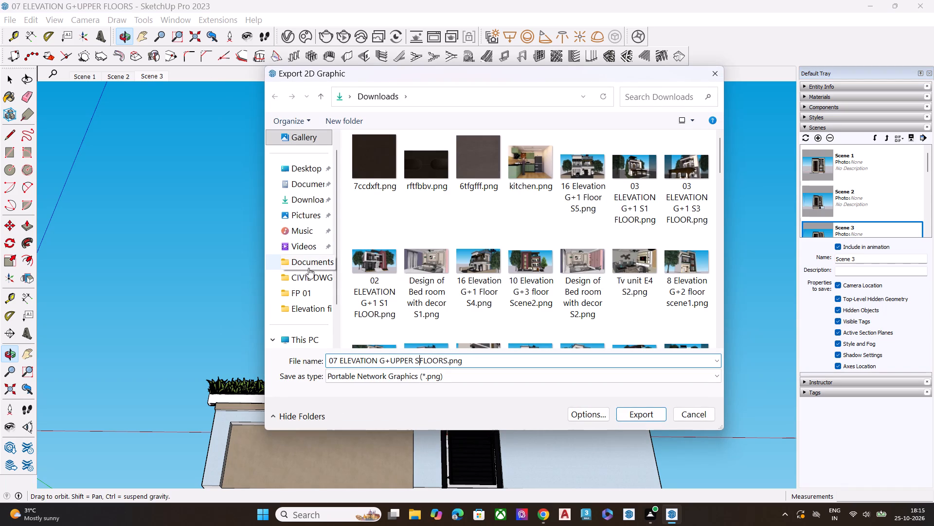
text(3)
key(space)
key(Return)
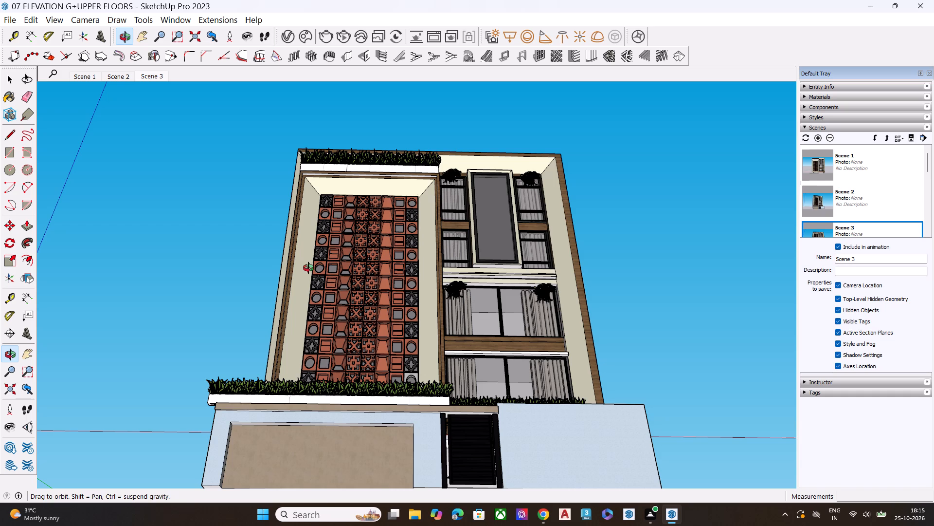
Examine the patterned terracotta tile panel and the adjoining windows and balconies up close and from both sides.
scroll(411, 279, down, 6)
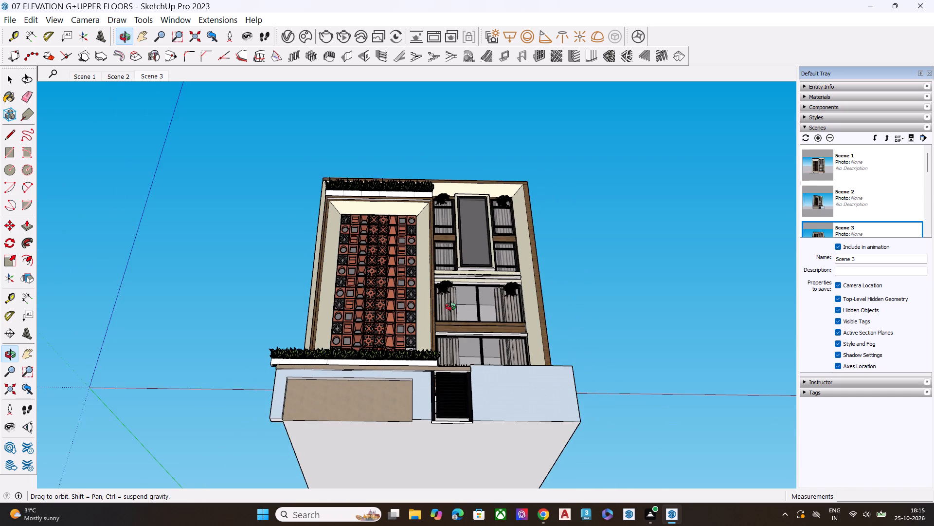
middle_drag(451, 306, 447, 403)
scroll(500, 171, up, 4)
scroll(503, 137, down, 2)
scroll(503, 137, up, 8)
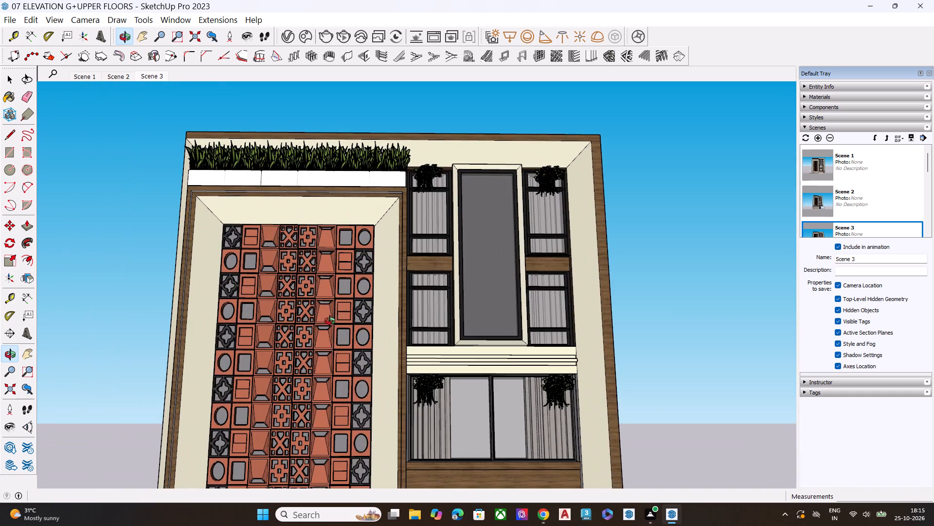
scroll(390, 243, down, 7)
middle_drag(369, 364, 482, 390)
scroll(376, 429, up, 12)
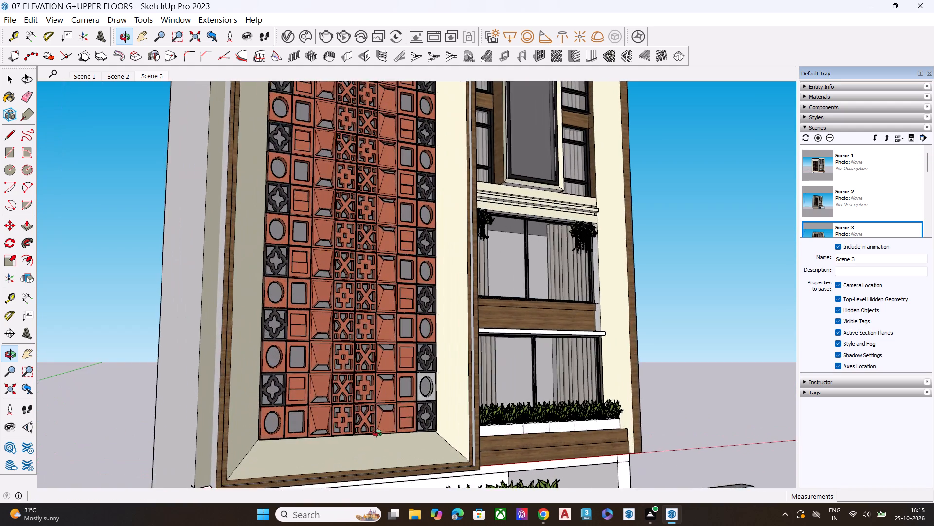
scroll(346, 368, down, 7)
scroll(322, 219, up, 6)
scroll(377, 219, down, 2)
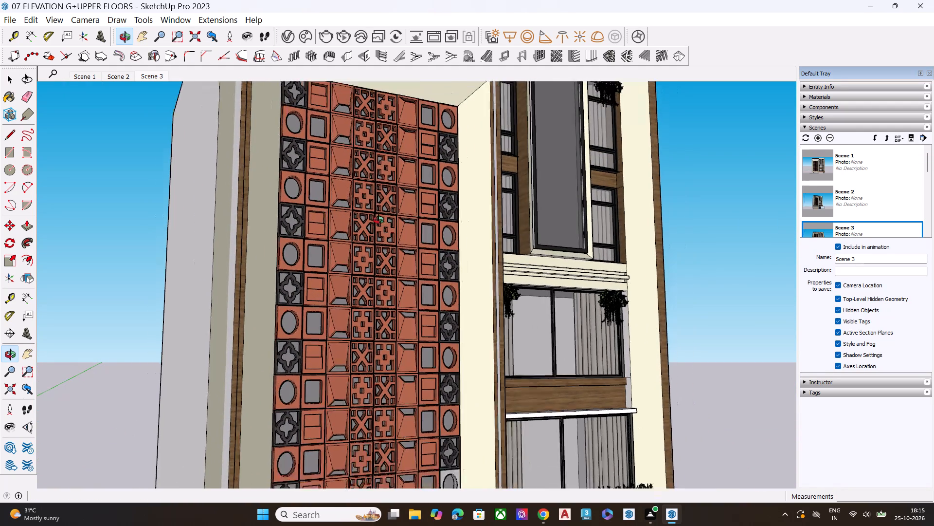
scroll(378, 220, down, 1)
key(h)
drag(378, 220, 366, 204)
middle_drag(390, 225, 397, 221)
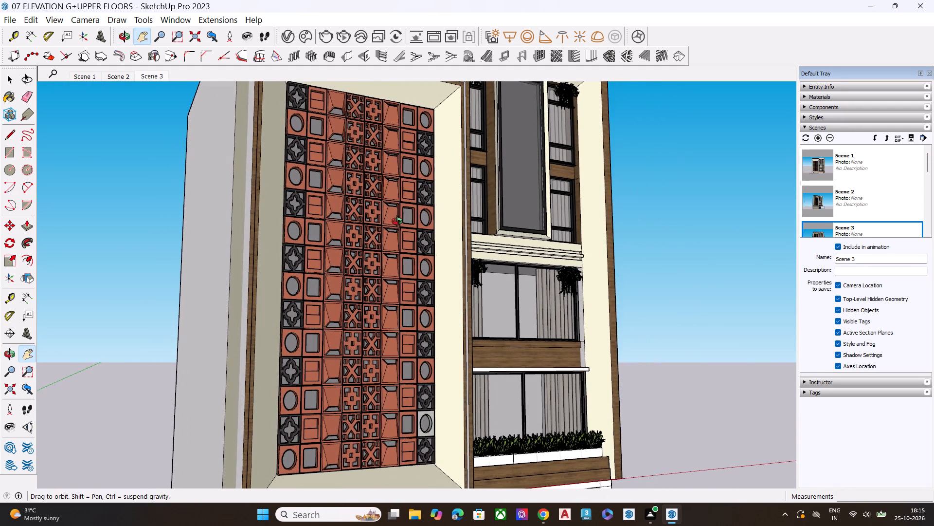
middle_drag(397, 221, 411, 212)
scroll(411, 212, up, 1)
scroll(350, 230, down, 2)
middle_drag(392, 238, 341, 242)
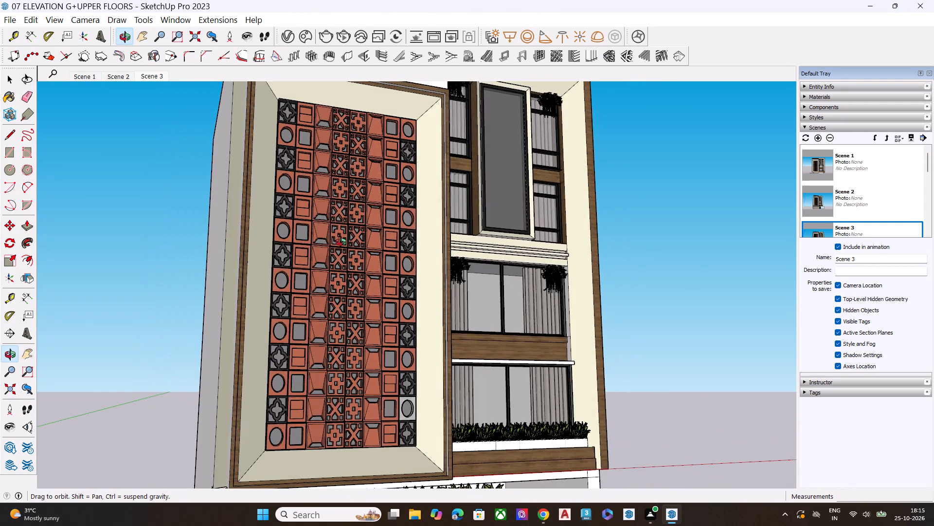
middle_drag(341, 242, 371, 239)
scroll(351, 209, up, 1)
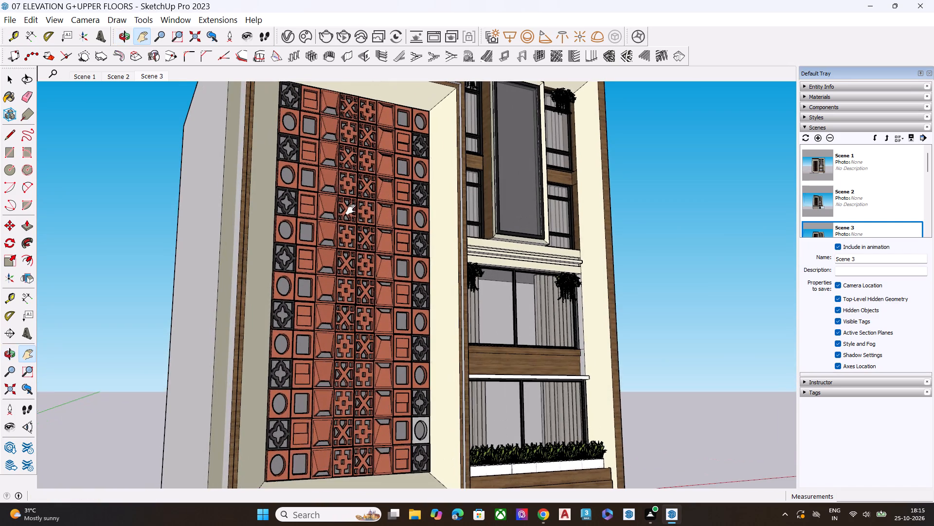
scroll(351, 209, down, 1)
middle_drag(353, 224, 373, 220)
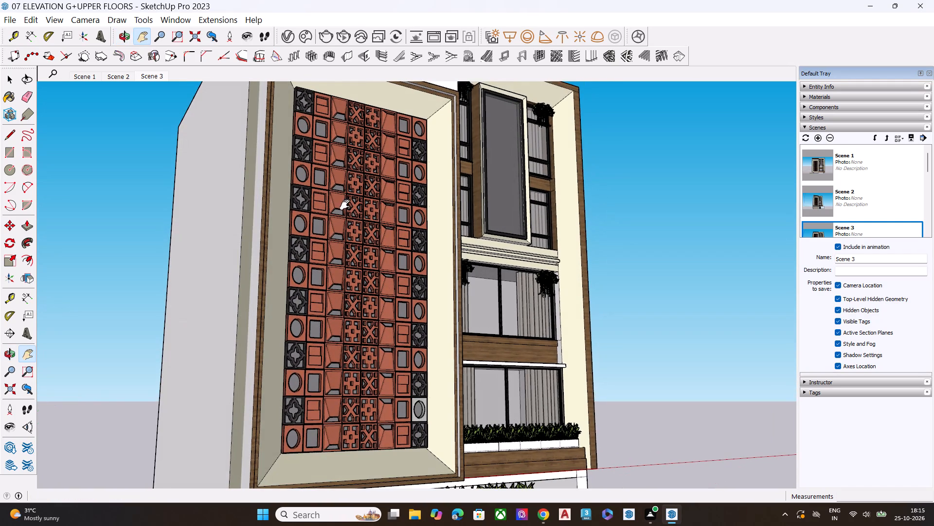
drag(345, 205, 390, 218)
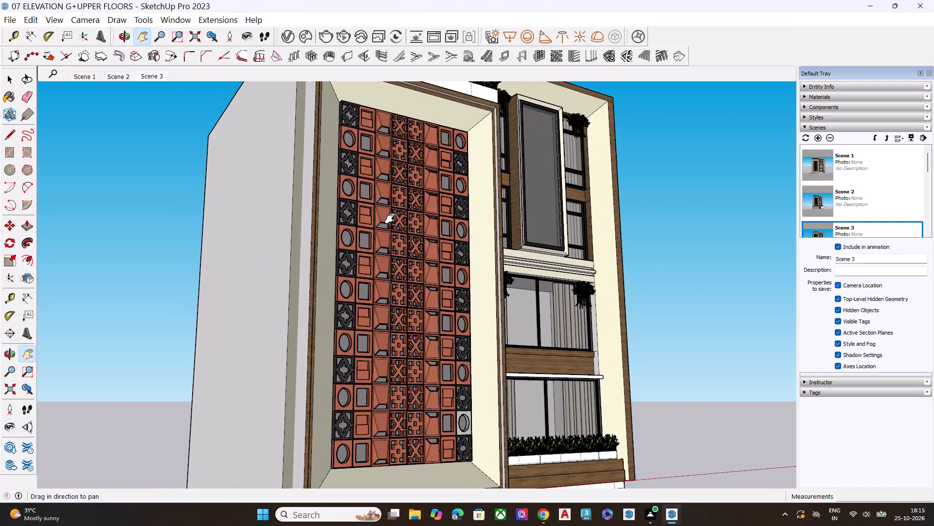
drag(390, 218, 390, 213)
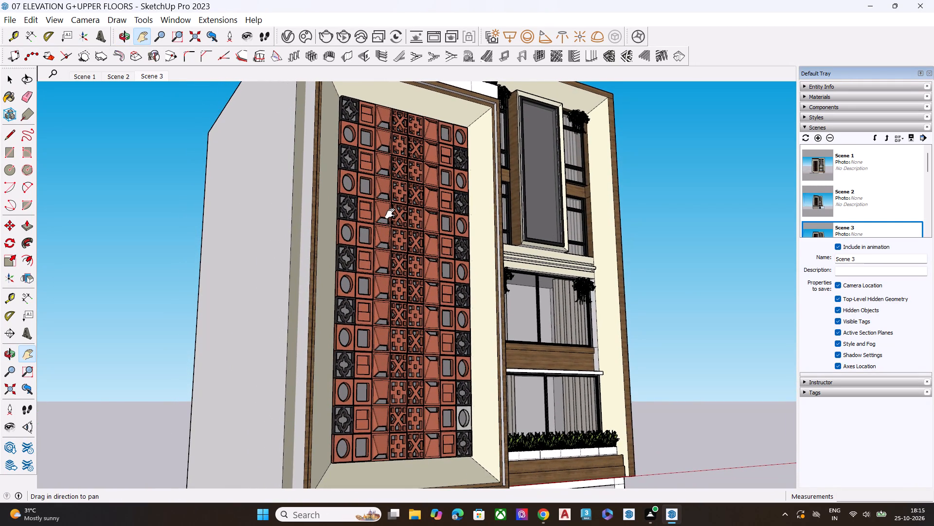
drag(390, 213, 390, 220)
middle_drag(400, 220, 303, 221)
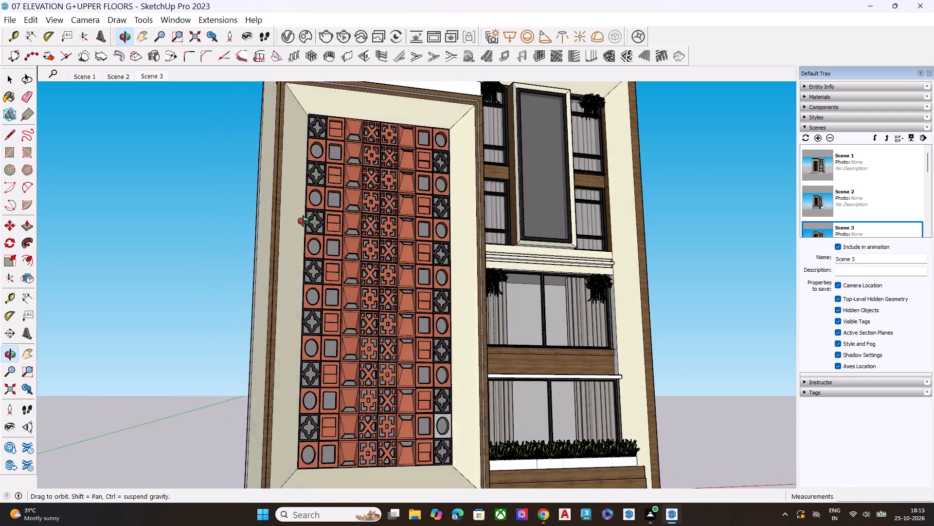
middle_drag(303, 221, 116, 223)
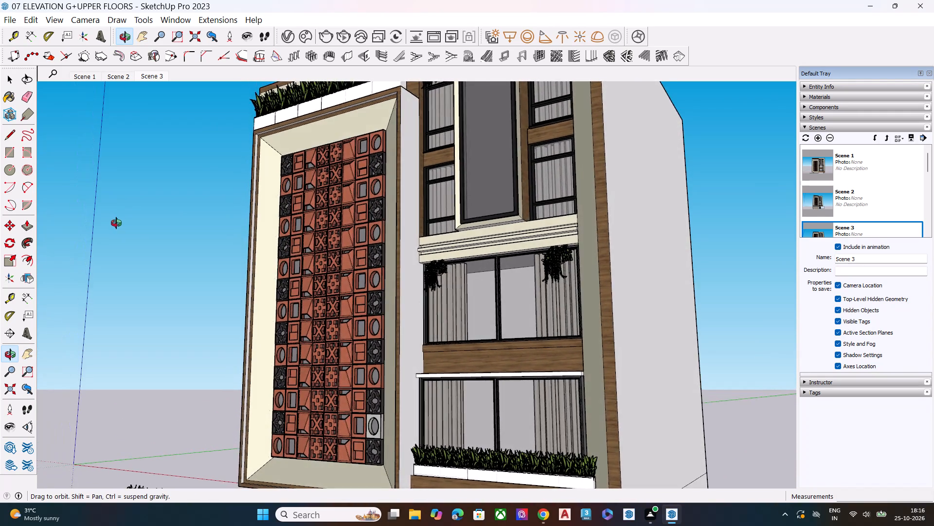
middle_drag(116, 223, 263, 316)
scroll(332, 340, up, 9)
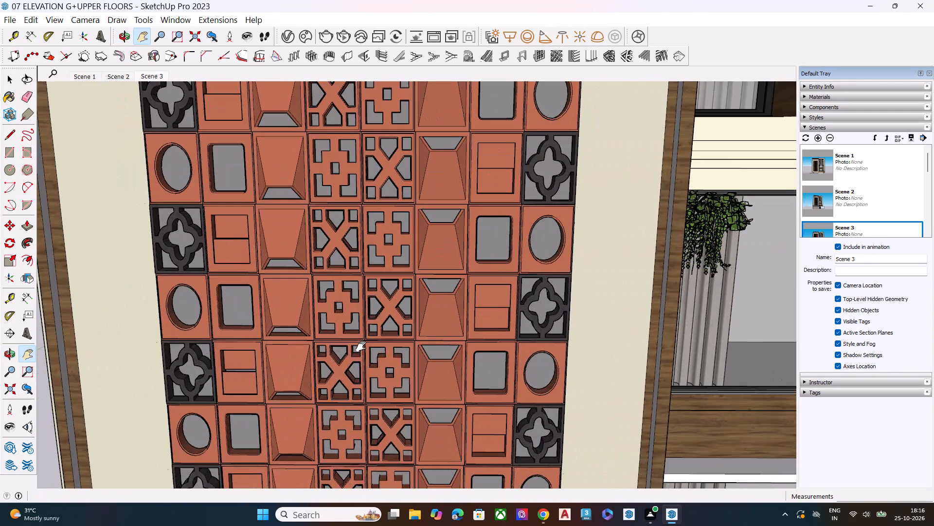
scroll(361, 346, up, 2)
scroll(373, 335, down, 10)
middle_drag(454, 312, 595, 210)
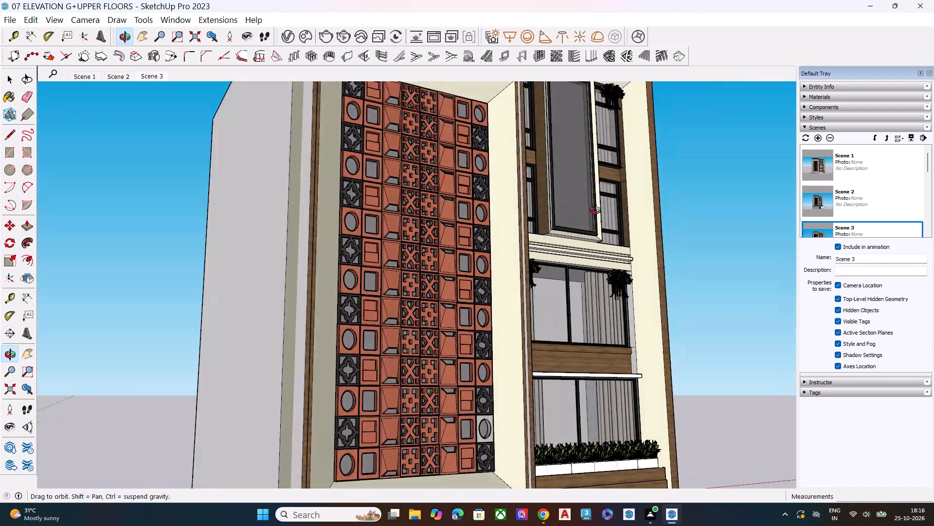
middle_drag(595, 210, 298, 147)
scroll(299, 163, down, 8)
key(space)
click(746, 325)
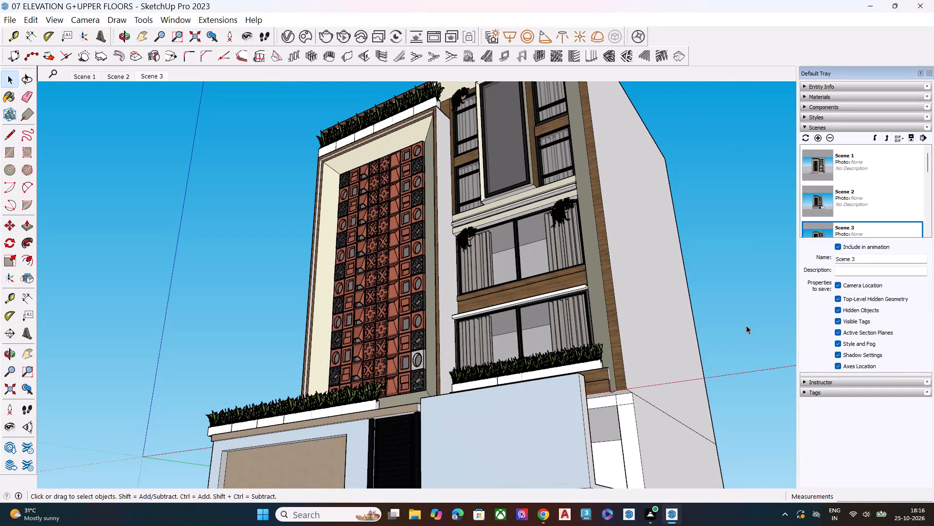
Examine the whole building from the front and from its side wall.
scroll(543, 311, down, 9)
middle_drag(500, 287, 616, 308)
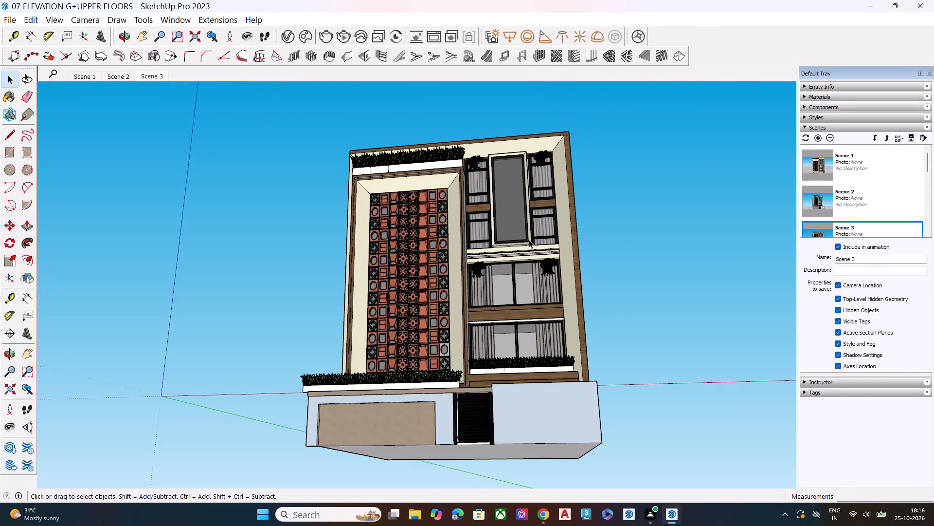
scroll(578, 228, up, 1)
scroll(505, 250, down, 6)
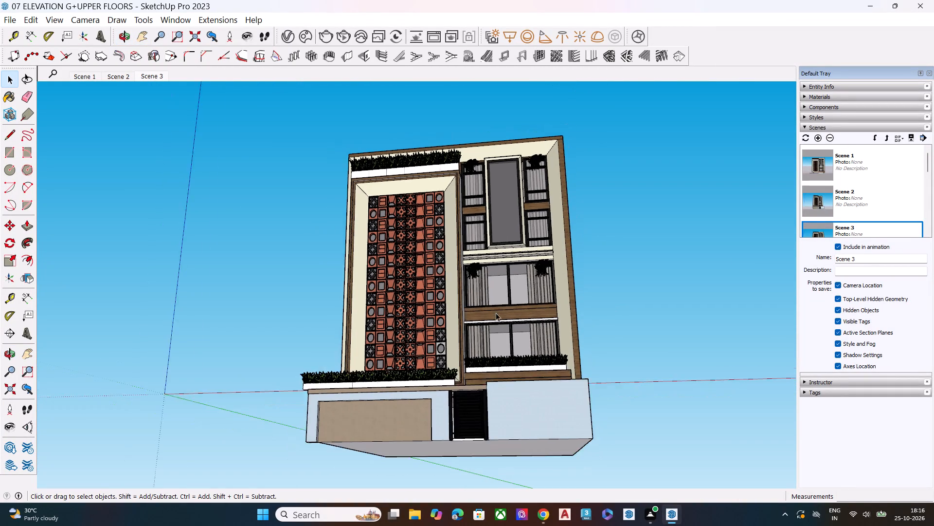
middle_drag(499, 308, 560, 395)
scroll(555, 348, up, 4)
scroll(535, 311, down, 1)
scroll(535, 311, up, 4)
middle_drag(390, 335, 653, 308)
key(space)
key(space)
click(604, 348)
key(space)
click(604, 348)
key(space)
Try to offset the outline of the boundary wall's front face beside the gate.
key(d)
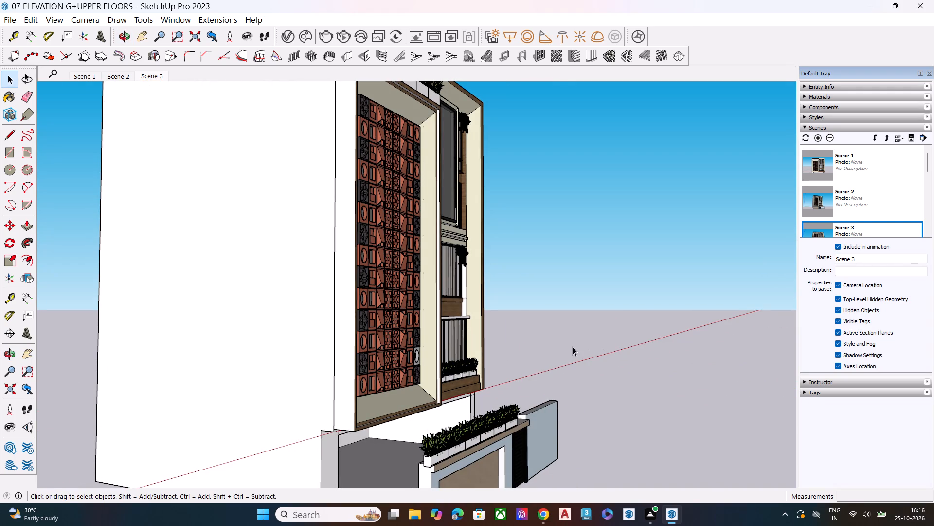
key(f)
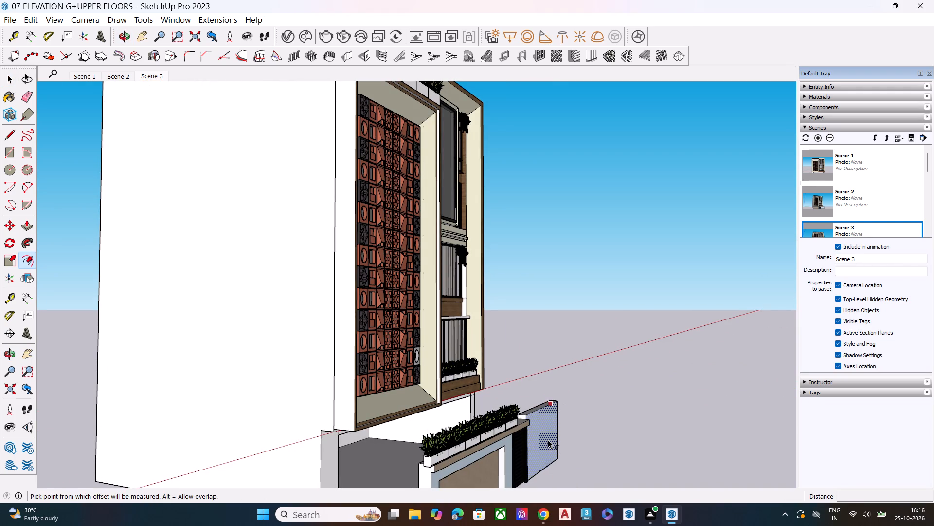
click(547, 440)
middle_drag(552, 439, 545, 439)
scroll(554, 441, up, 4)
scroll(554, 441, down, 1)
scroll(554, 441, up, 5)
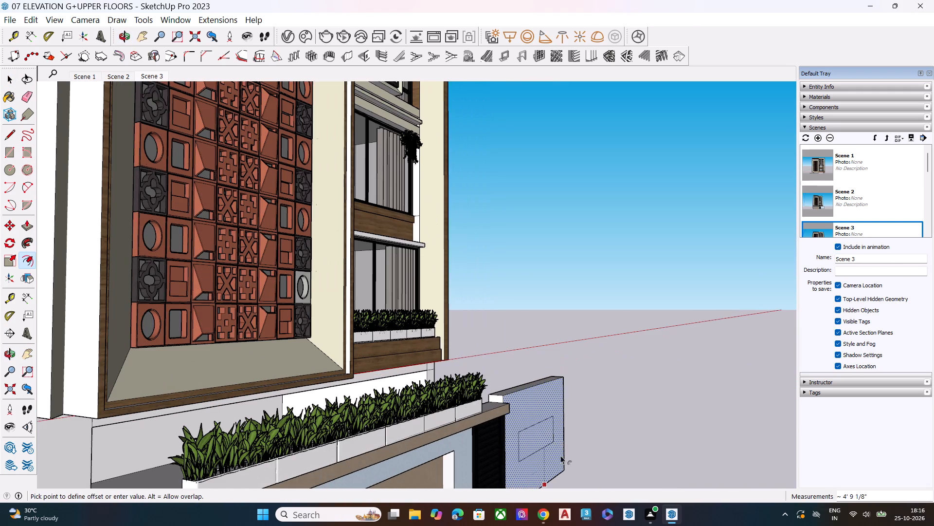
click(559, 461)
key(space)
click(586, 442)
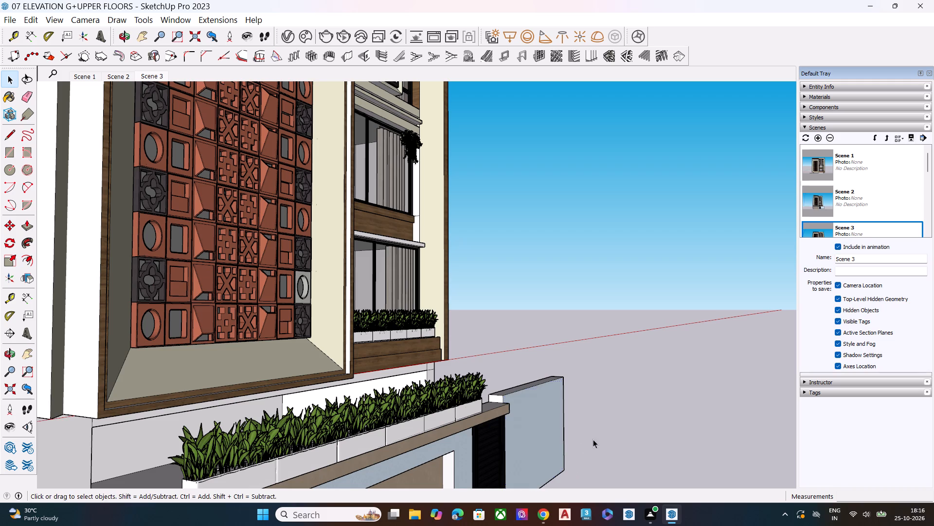
Examine the boundary wall, gate and planter along the ground-floor frontage.
middle_drag(587, 436, 515, 433)
key(space)
click(618, 359)
scroll(507, 314, down, 9)
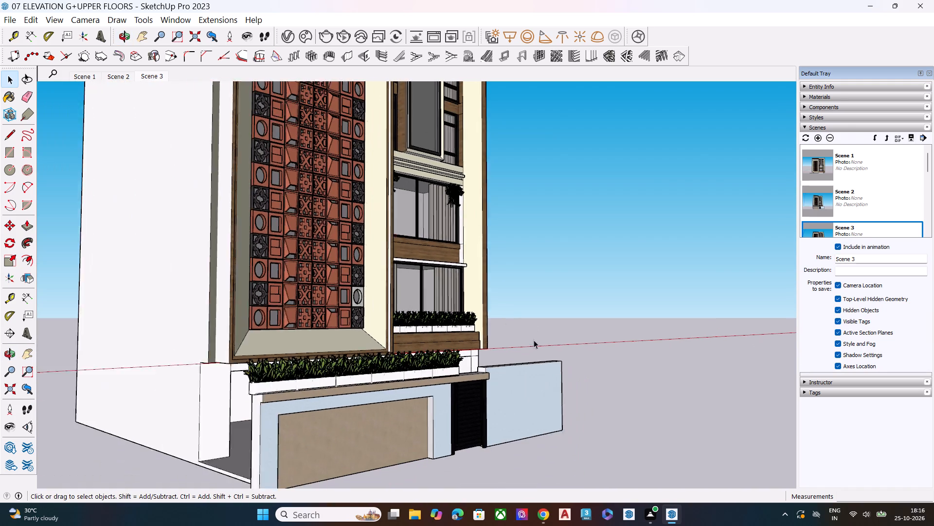
middle_drag(516, 367, 403, 396)
scroll(370, 396, up, 7)
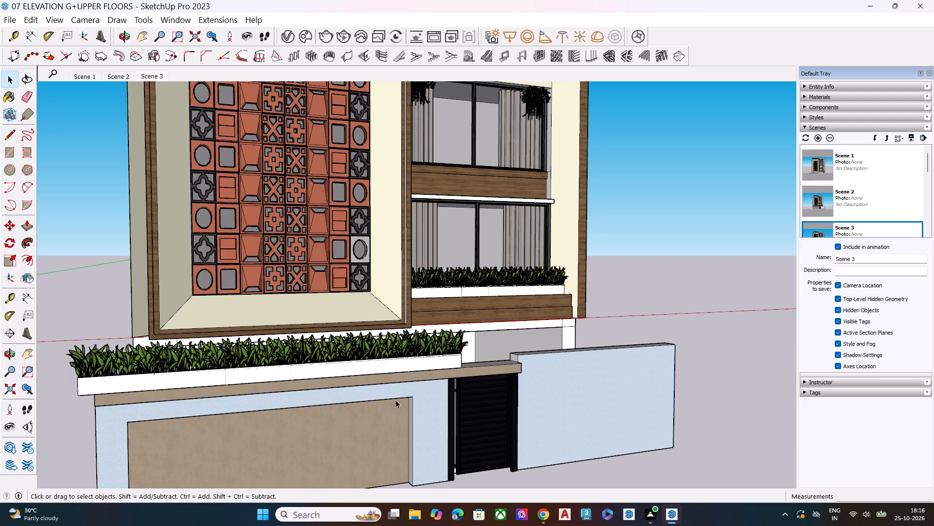
scroll(467, 369, down, 3)
middle_drag(473, 394, 466, 360)
key(space)
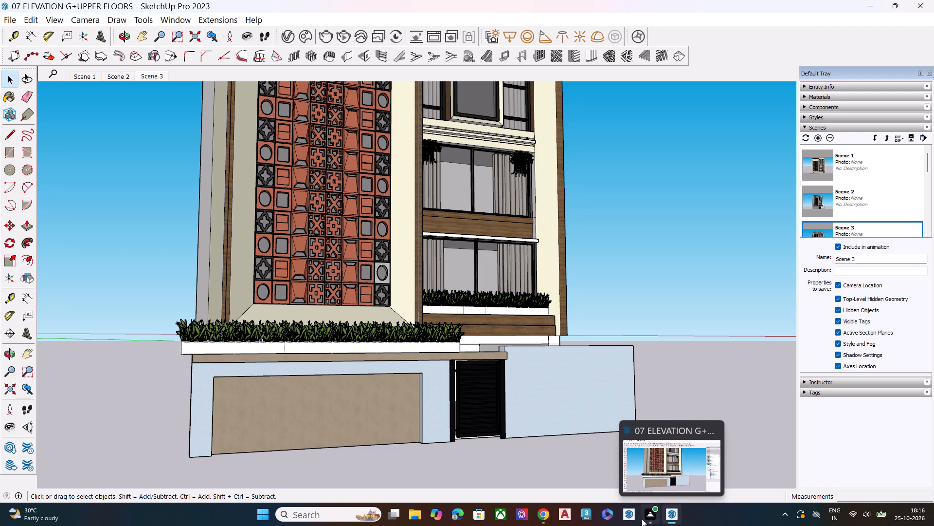
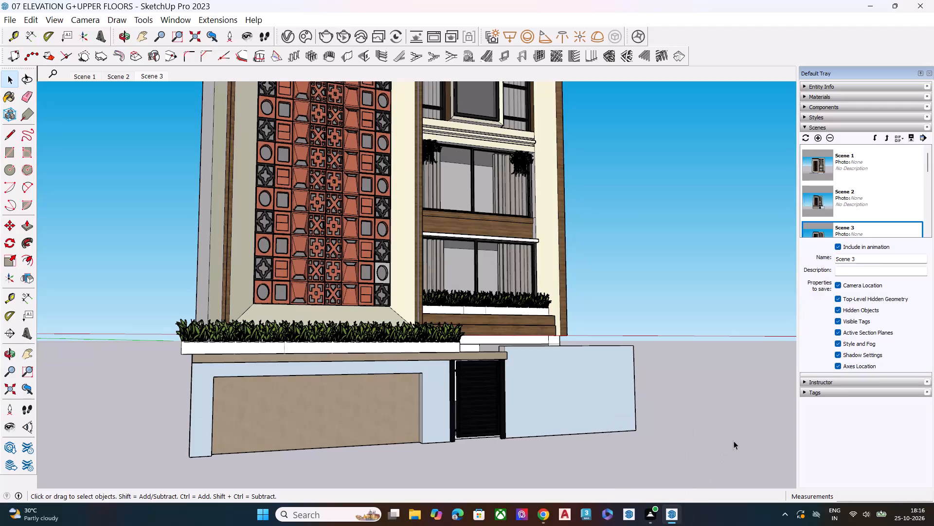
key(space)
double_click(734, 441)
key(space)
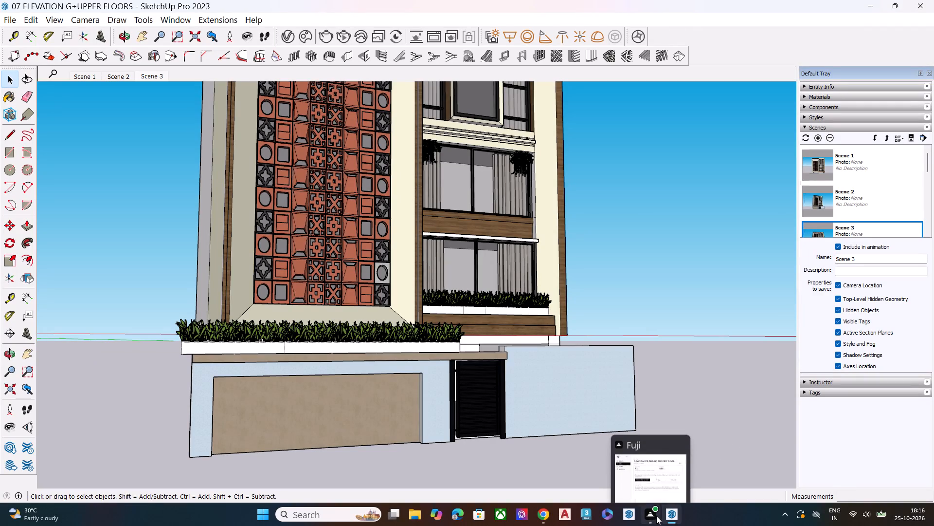
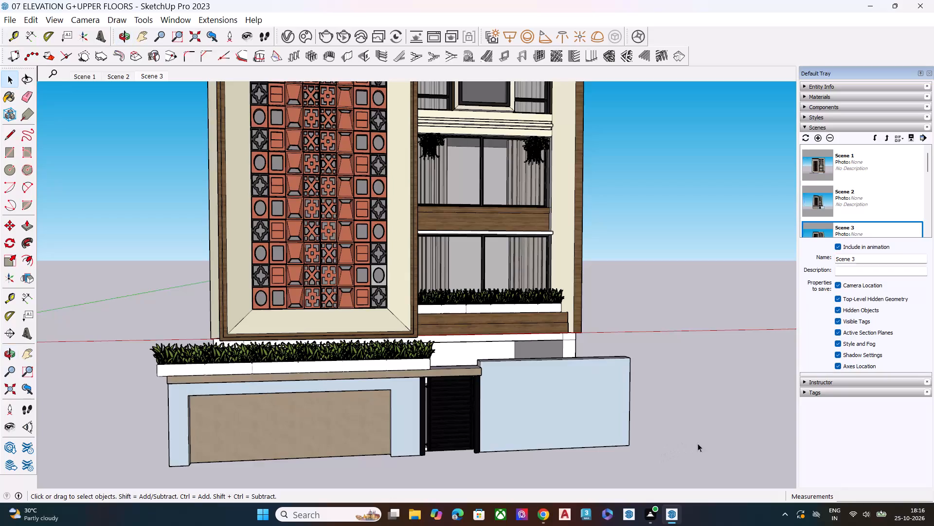
Close the building elevation model and save the changes to 07 ELEVATION G+UPPER FLOORS.
middle_drag(704, 440, 641, 445)
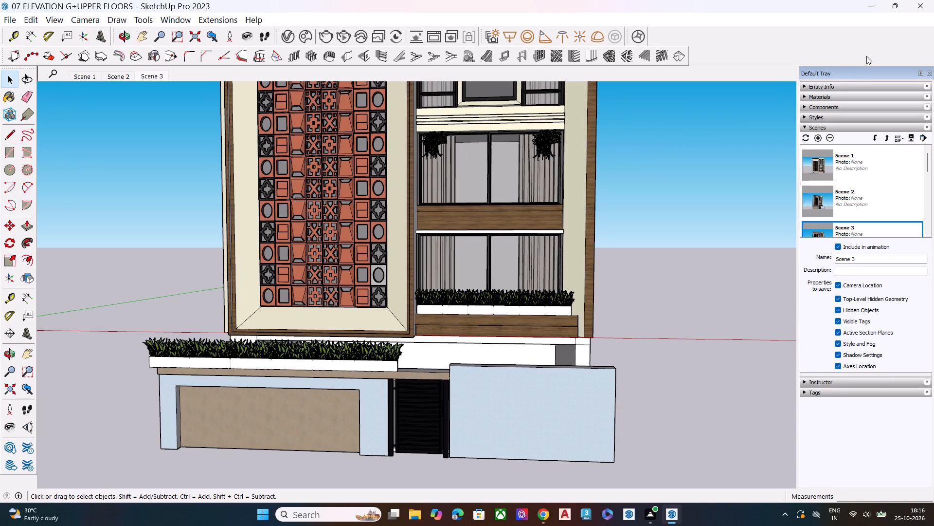
click(917, 6)
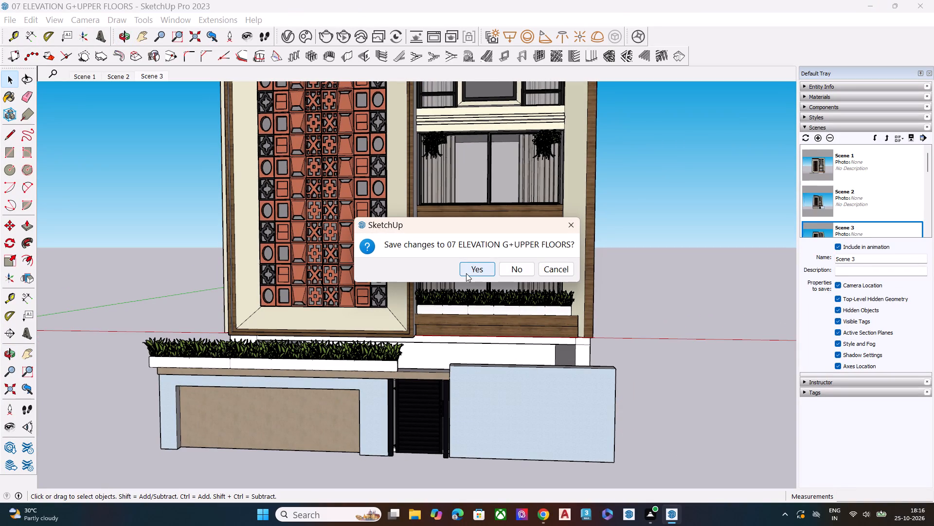
click(466, 273)
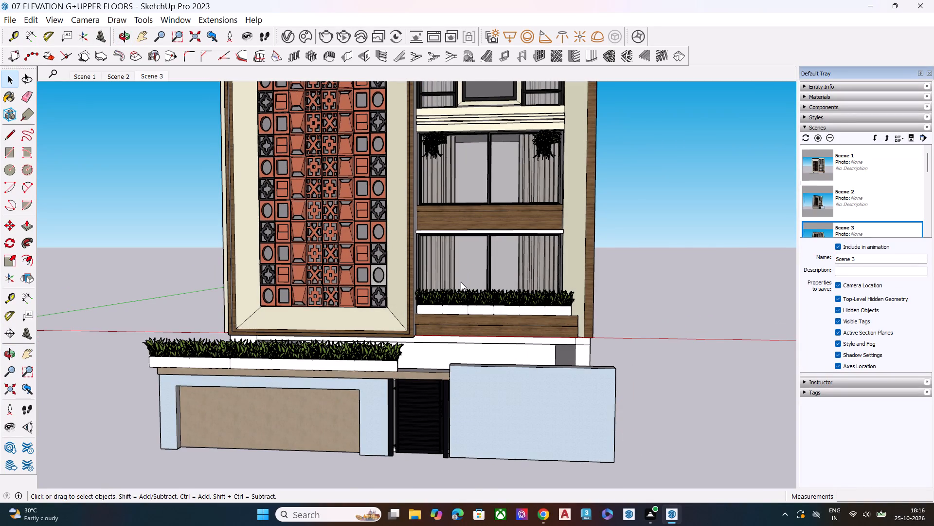